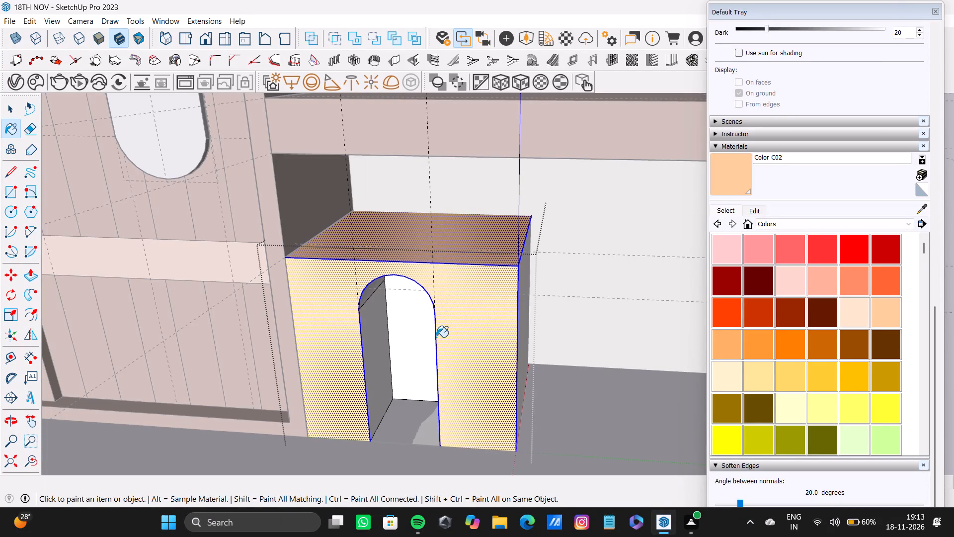
Stop painting the arched cabinet and bring the full extents of the bedroom model into view.
key("space")
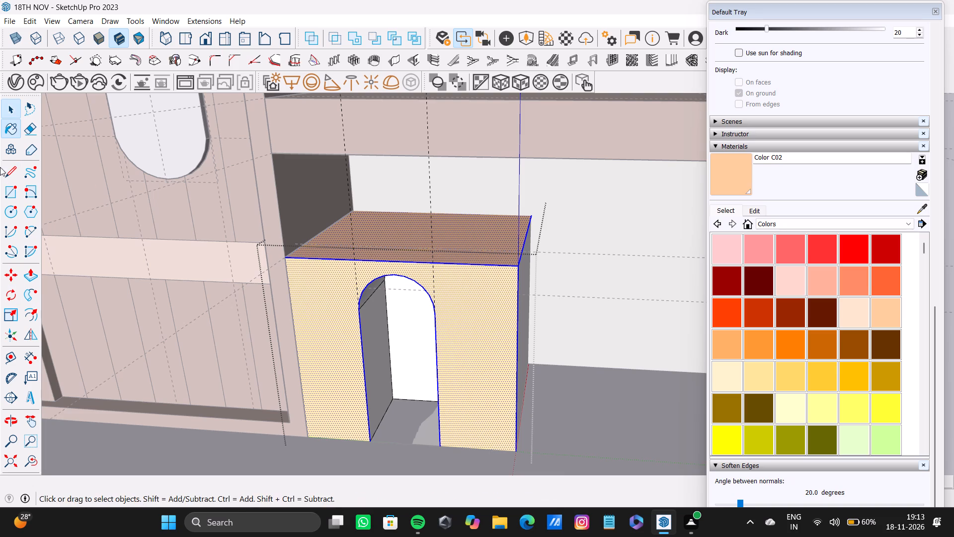
scroll(201, 275, "down", 20)
scroll(201, 275, "down", 20)
scroll(201, 275, "down", 3)
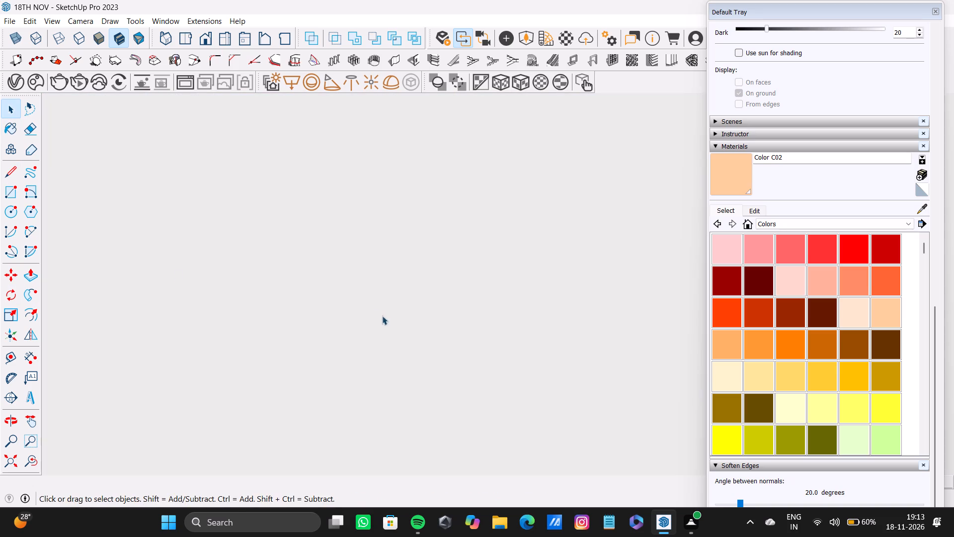
scroll(382, 316, "down", 3)
left_click(13, 465)
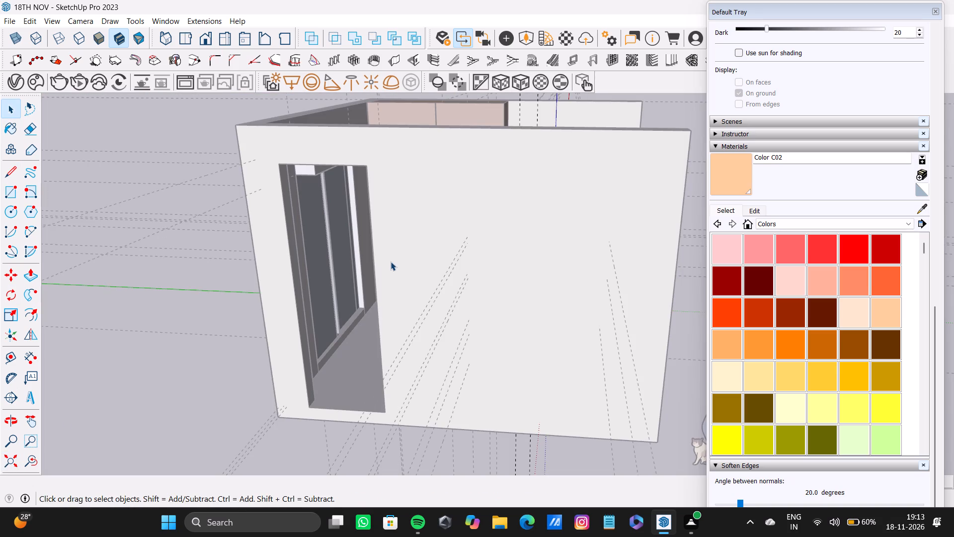
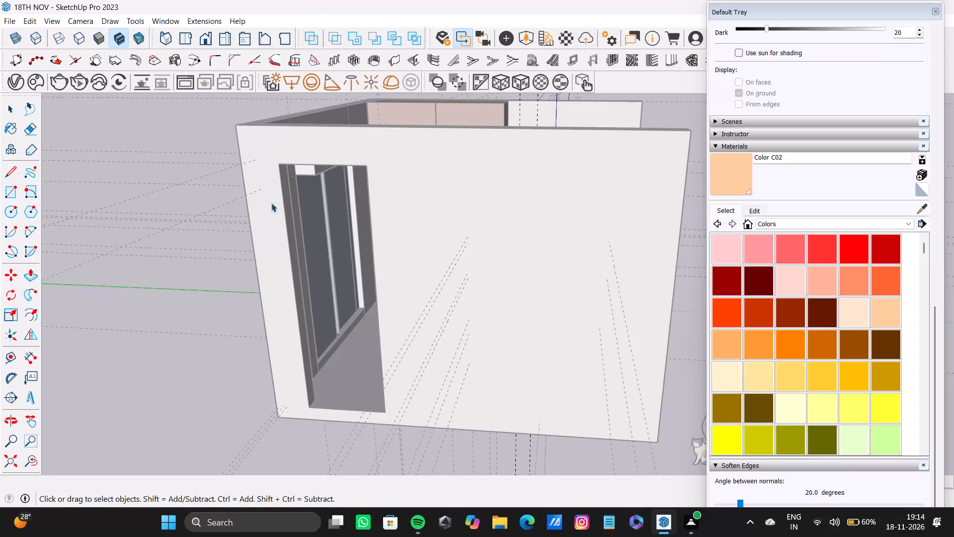
Open the arched cabinet under the wall shelves and paint its unpainted outer side face with Color C02.
left_click(190, 179)
scroll(359, 299, "down", 9)
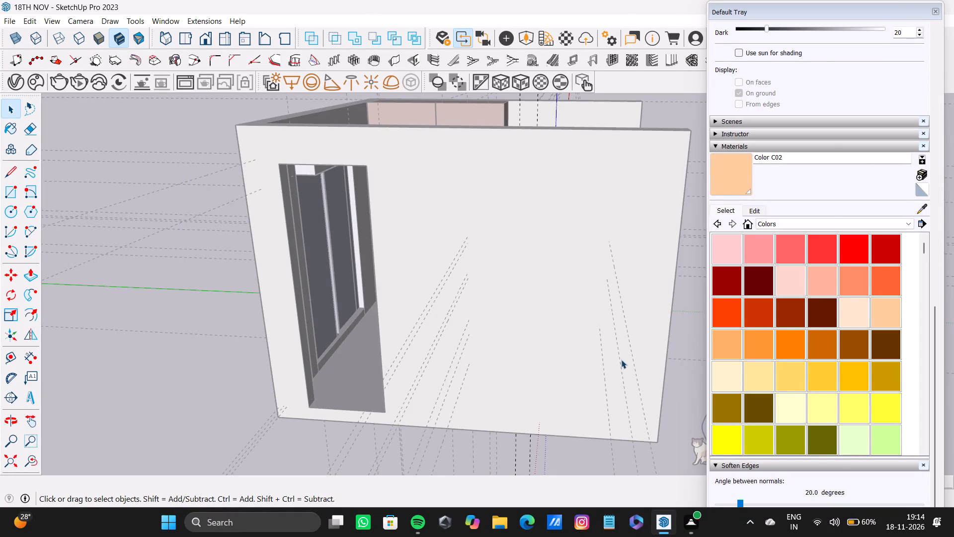
scroll(621, 359, "down", 17)
scroll(479, 302, "up", 1)
scroll(479, 299, "down", 4)
scroll(485, 293, "up", 2)
scroll(487, 290, "down", 4)
middle_click_drag(505, 277, 393, 320)
scroll(628, 204, "up", 5)
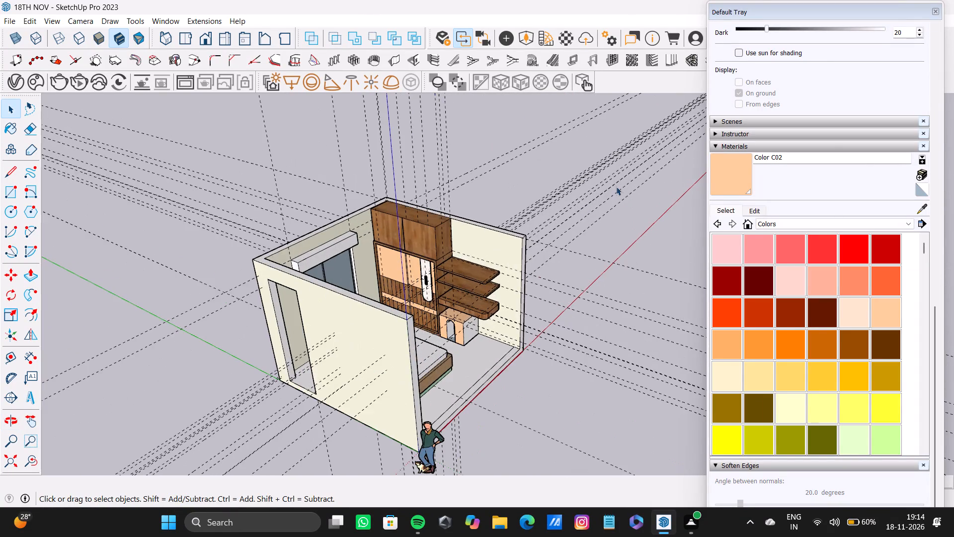
left_click(616, 186)
scroll(448, 341, "up", 12)
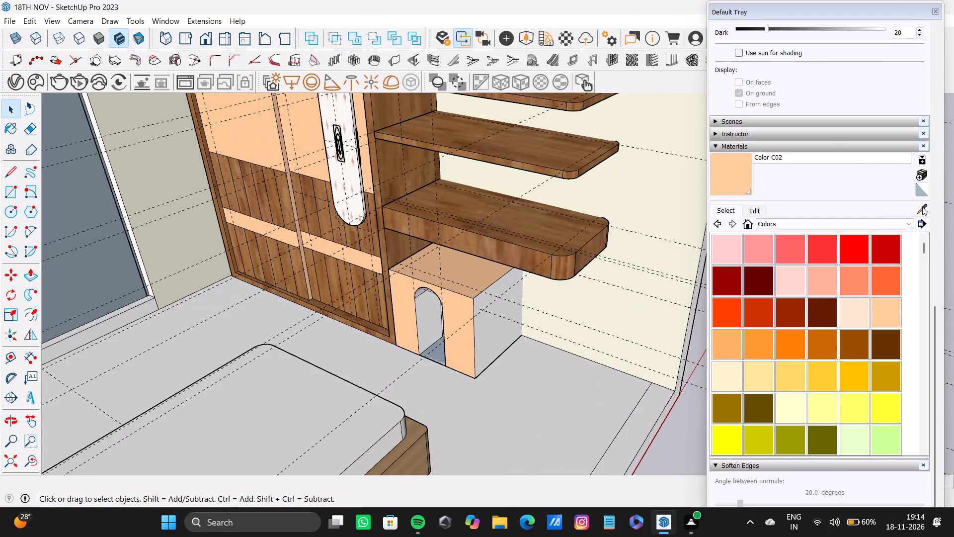
left_click(922, 207)
key("space")
left_click(490, 305)
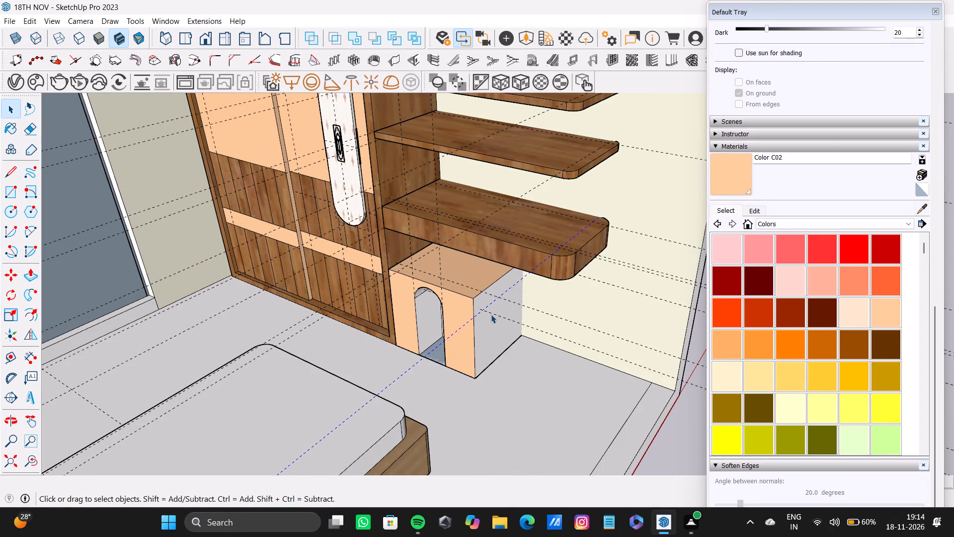
double_click(494, 323)
left_click(494, 323)
left_click(493, 325)
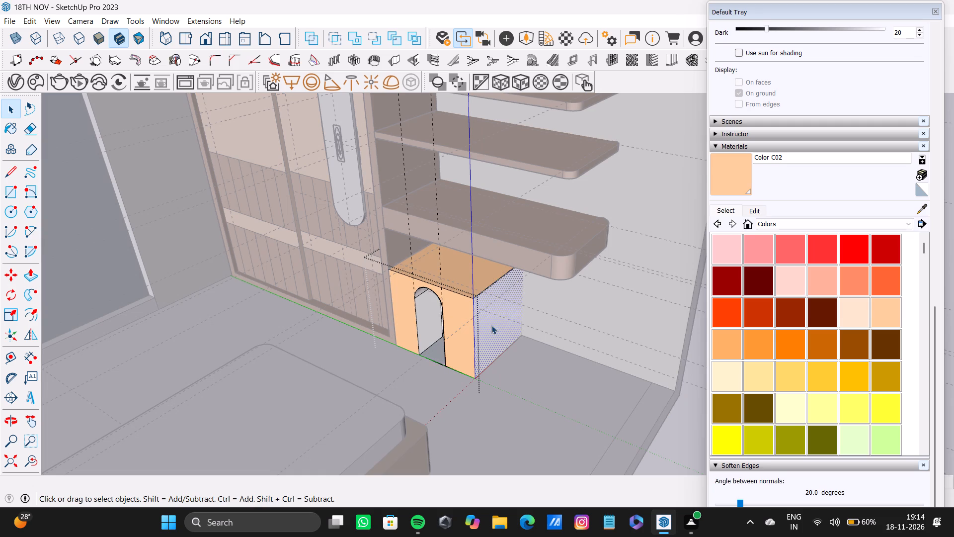
left_click(490, 324)
left_click(507, 335)
left_click(737, 183)
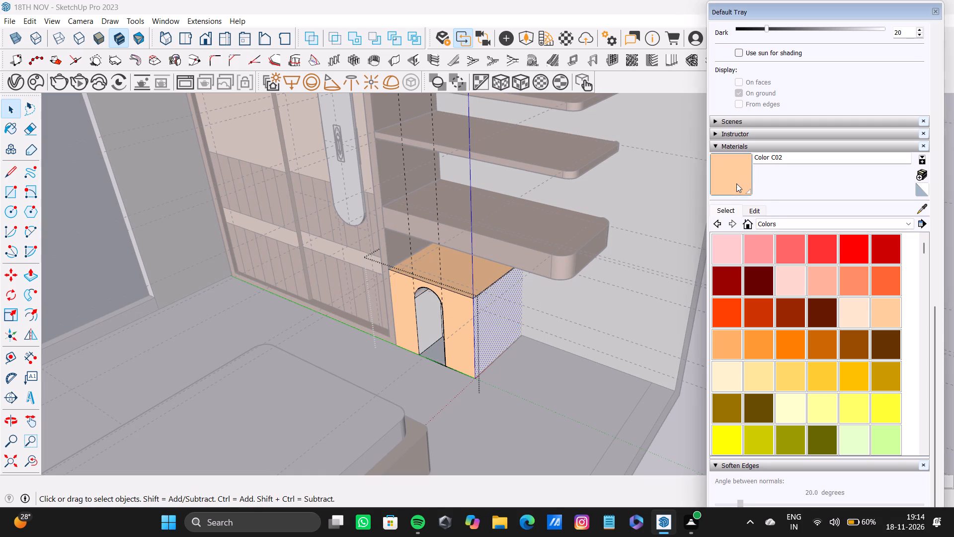
left_click(502, 327)
Select the inner faces of the cabinet's arched niche and paint them with Wood Floor sampled from the wardrobe.
key("space")
double_click(432, 306)
scroll(432, 306, "up", 15)
middle_click_drag(431, 314, 533, 292, "shift")
double_click(536, 287, "shift")
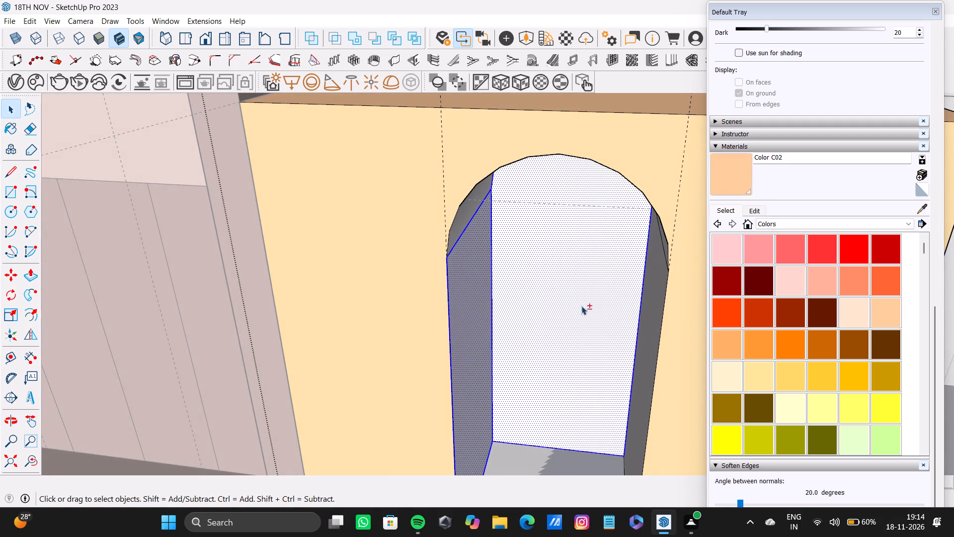
middle_click_drag(585, 307, 584, 337, "shift")
left_click(627, 296, "shift")
left_click_drag(627, 296, 628, 281, "shift")
double_click(640, 225, "shift")
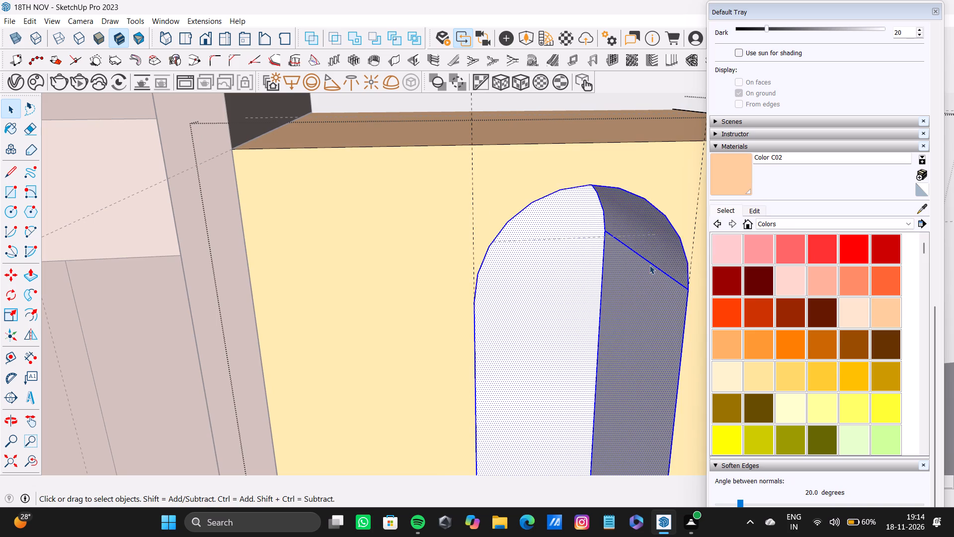
middle_click_drag(640, 263, 531, 235)
scroll(379, 233, "down", 5, "shift")
middle_click_drag(417, 314, 466, 236, "shift")
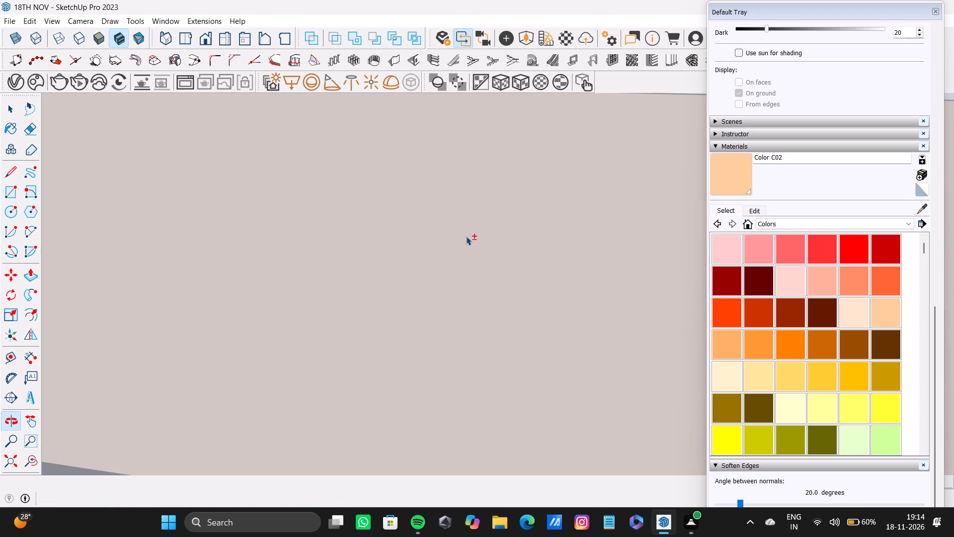
left_click(36, 456)
middle_click_drag(359, 383, 397, 336)
left_click(424, 373, "shift")
left_click(921, 209, "shift")
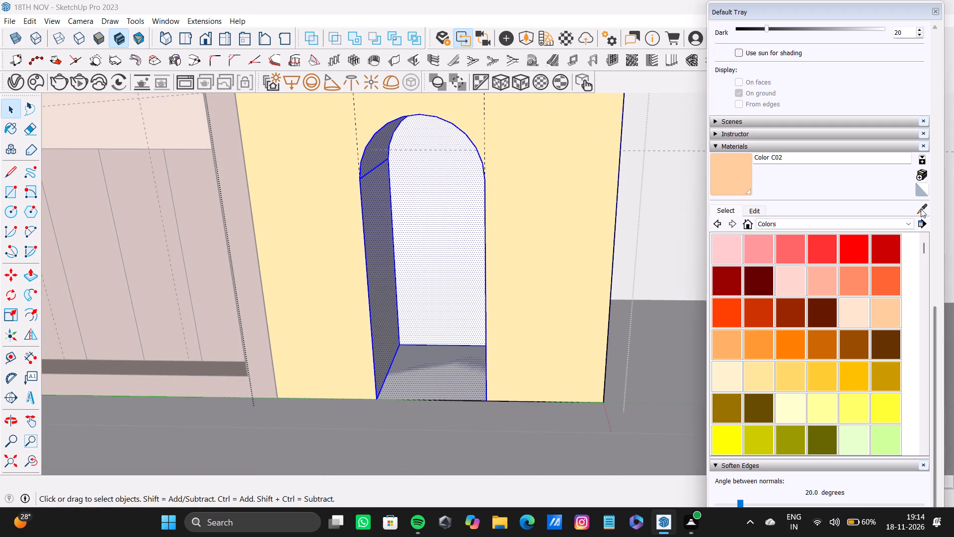
left_click(148, 226, "shift")
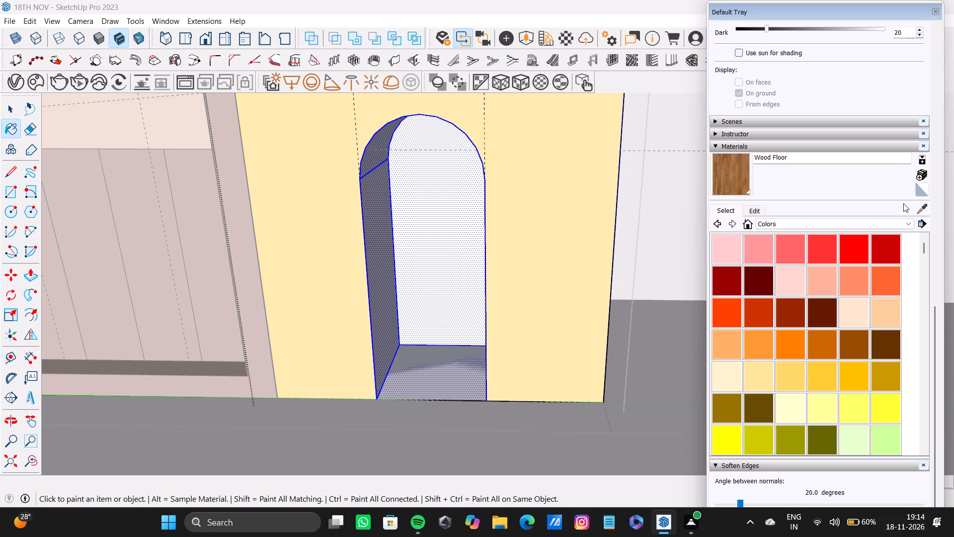
left_click(462, 210, "shift")
Replace the peach colour on all matching outer faces of the arched cabinet with Wood Floor and exit the cabinet.
middle_click_drag(451, 345, 377, 364)
scroll(490, 211, "down", 6, "shift")
middle_click_drag(490, 211, 494, 295, "shift")
left_click(501, 218, "shift")
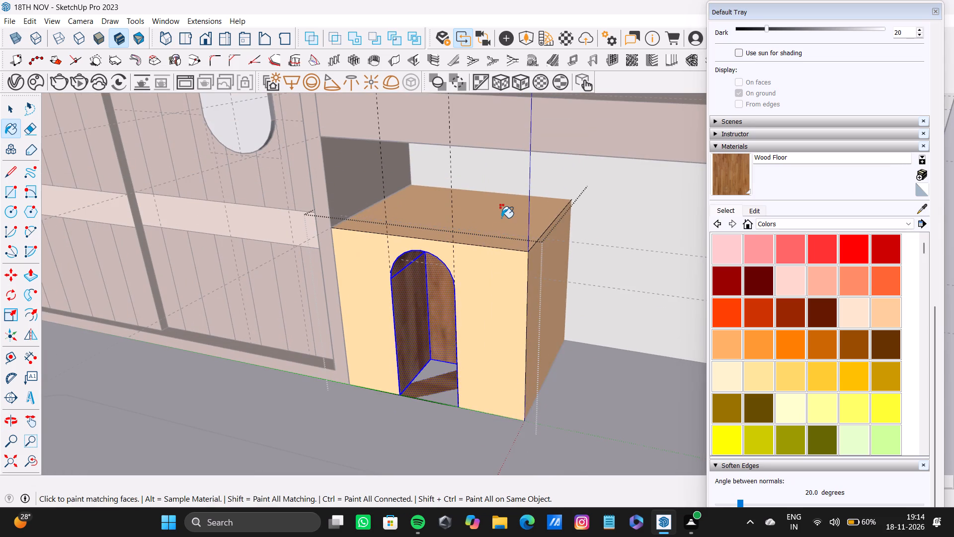
middle_click_drag(540, 303, 483, 298)
key("space")
scroll(483, 298, "down", 8)
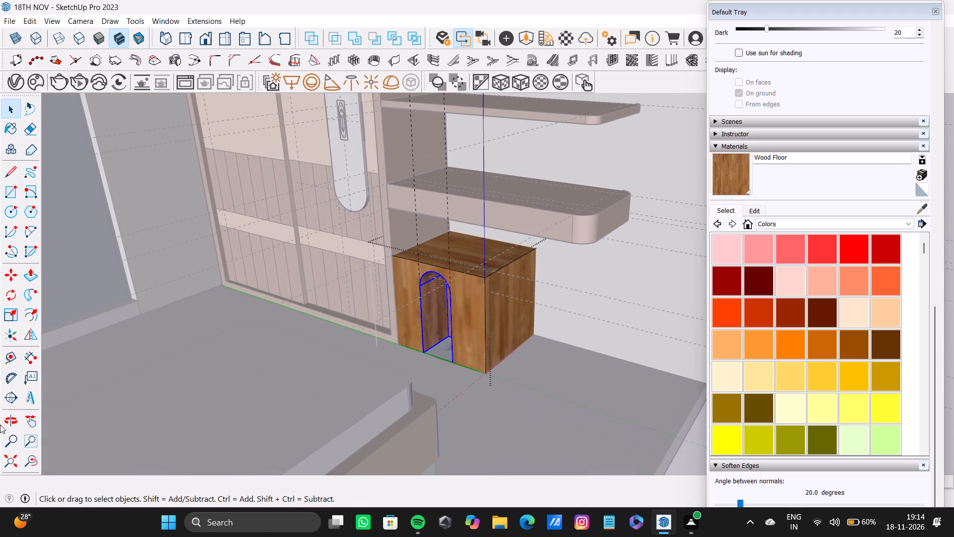
left_click(3, 461)
left_click(204, 147)
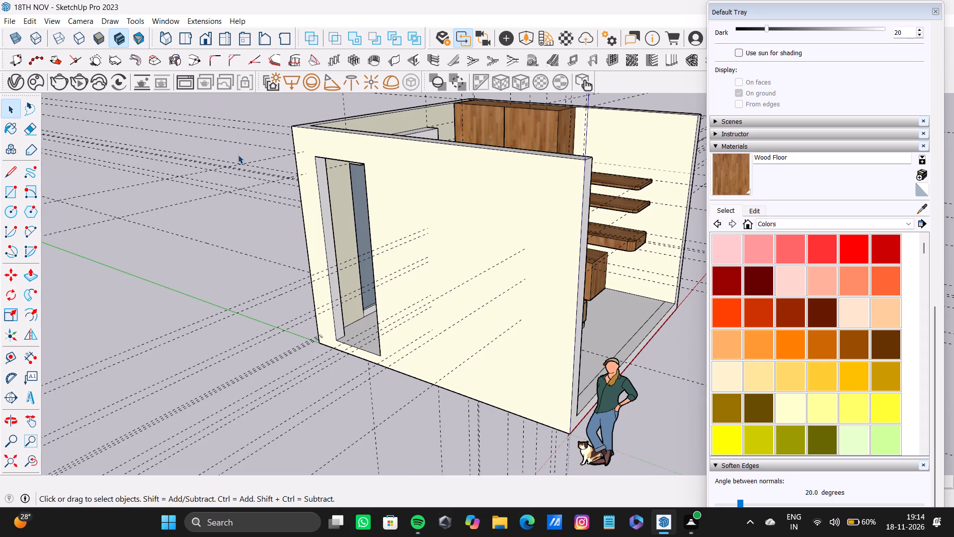
Reopen the arched cabinet, paint its top face with Color C02 sampled from the wardrobe's peach band, and exit.
key("space")
middle_click_drag(425, 255, 277, 230)
scroll(277, 230, "down", 3)
middle_click_drag(588, 303, 530, 297, "shift")
scroll(539, 294, "up", 9)
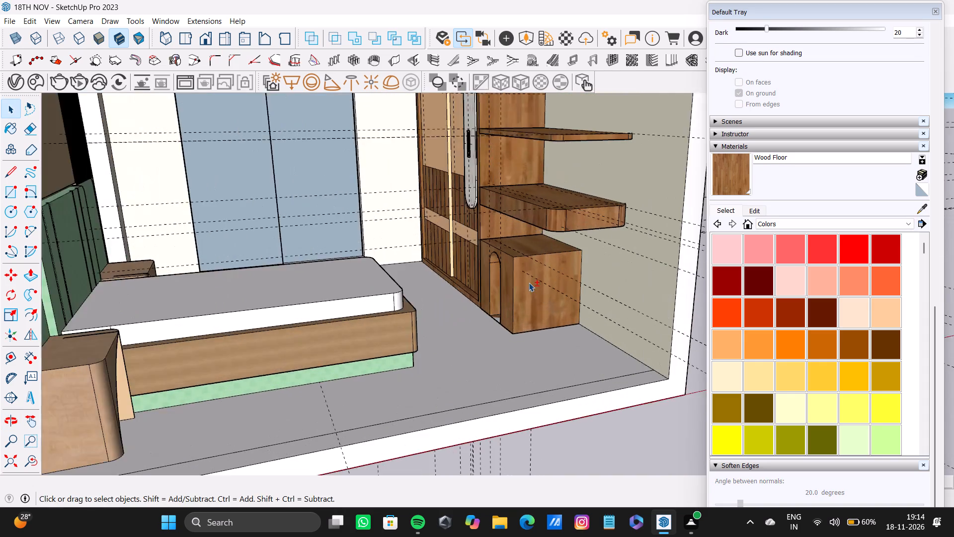
scroll(529, 282, "up", 3)
middle_click_drag(519, 272, 518, 291, "shift")
scroll(329, 226, "up", 5, "shift")
left_click(422, 280, "shift")
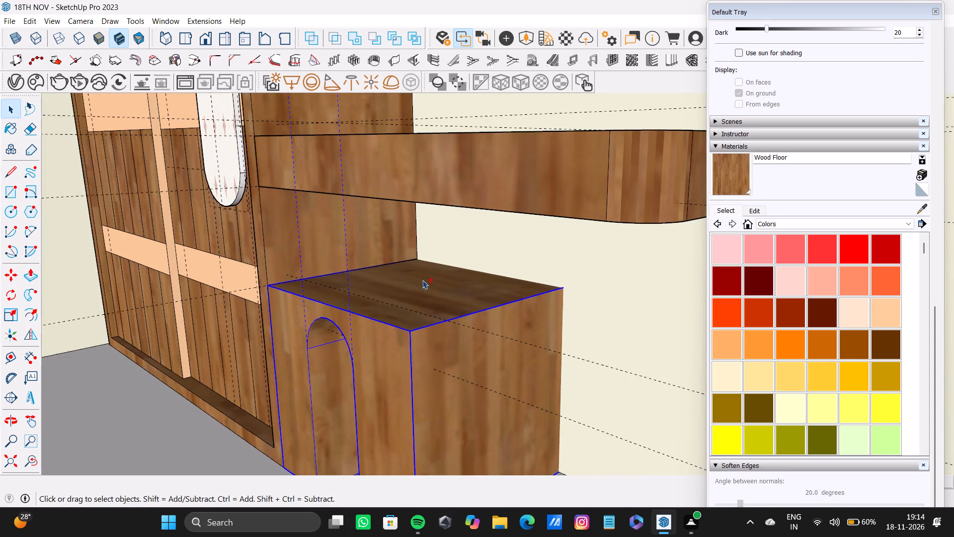
left_click(422, 280, "shift")
left_click(432, 286)
left_click(433, 287)
left_click(446, 294)
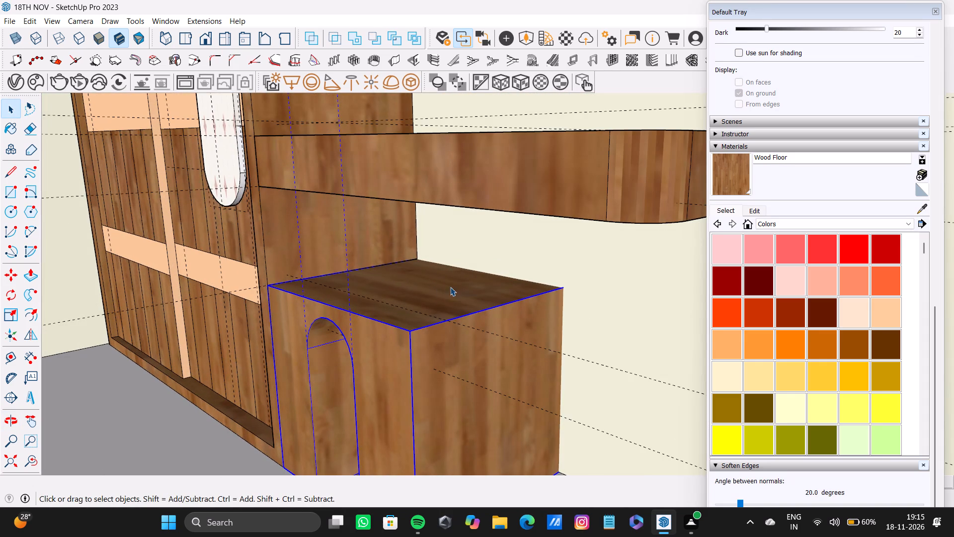
left_click(450, 287)
left_click(447, 277)
triple_click(459, 291)
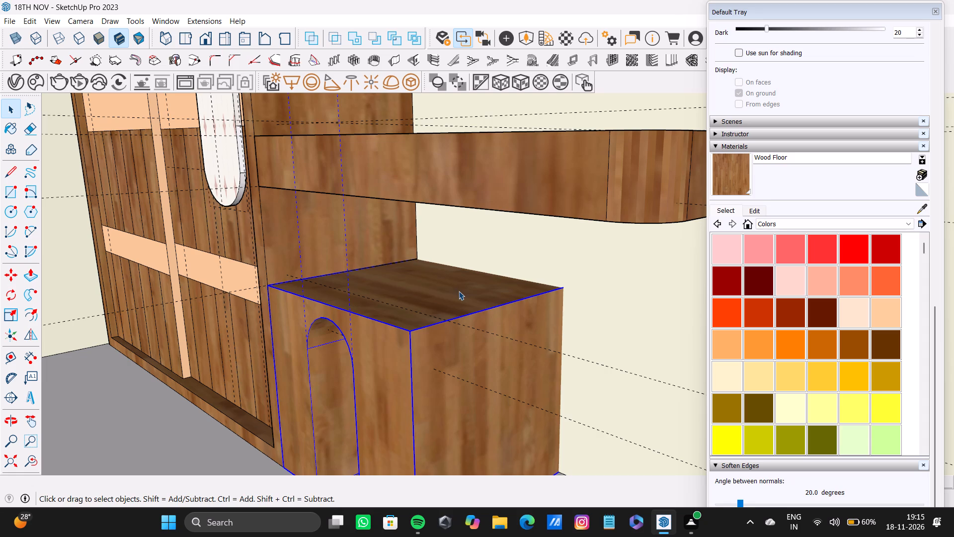
double_click(460, 301)
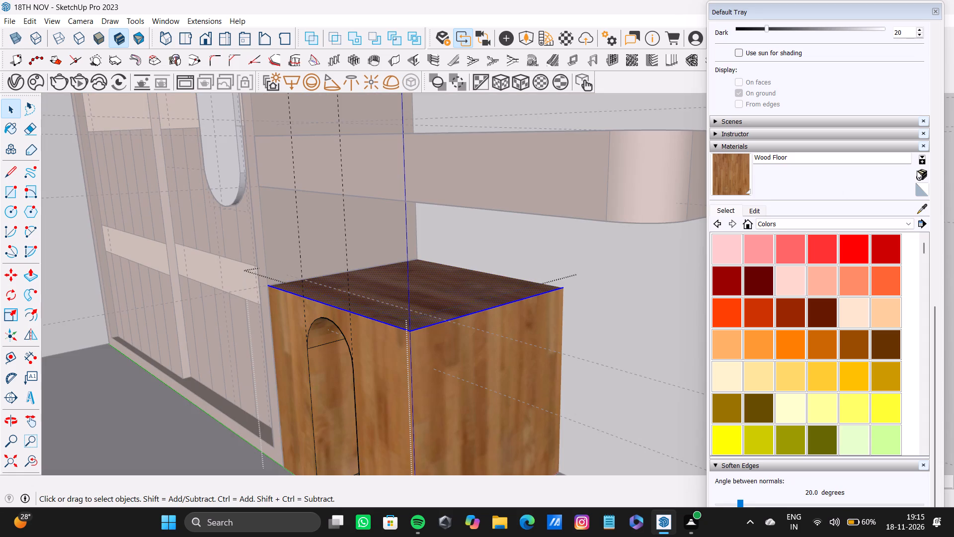
left_click(921, 211)
left_click(246, 281)
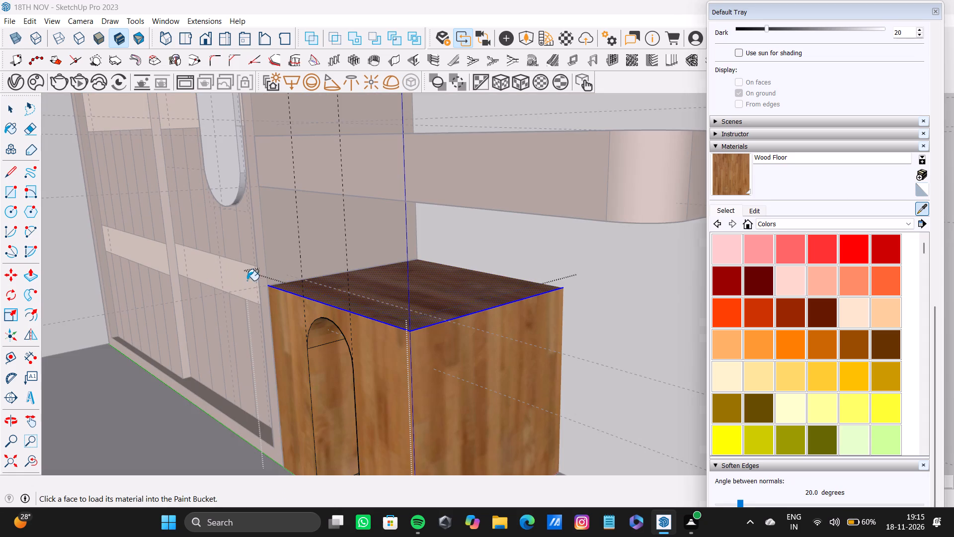
left_click(434, 297)
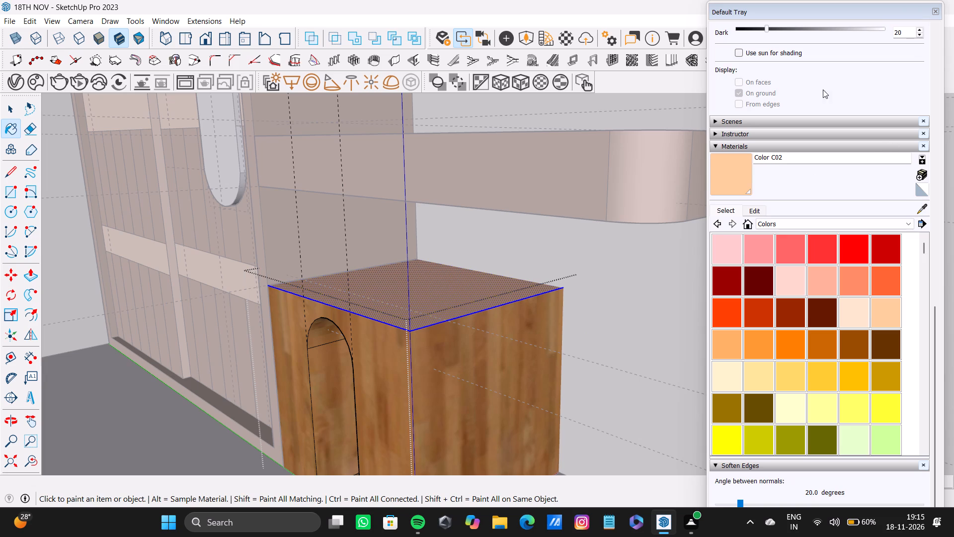
left_click(15, 466)
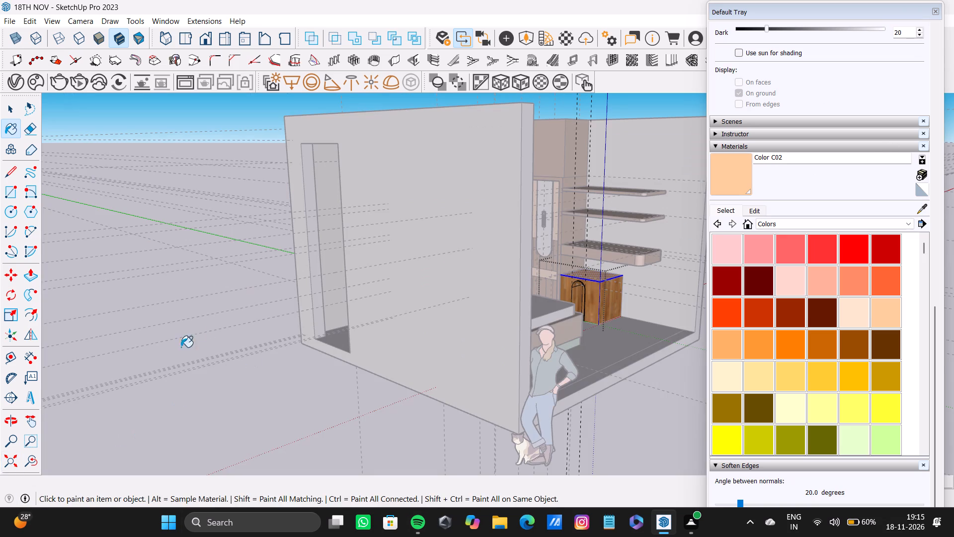
key("space")
left_click(180, 192)
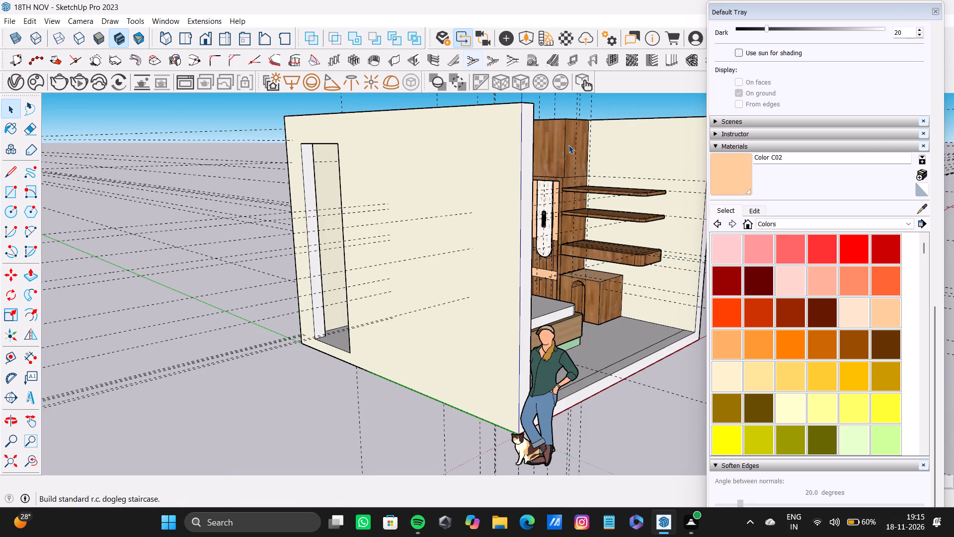
Review the wardrobe doors, shelves and cabinet finishes, and look over the whole bedroom for surfaces still unpainted.
scroll(642, 240, "down", 7)
middle_click_drag(571, 274, 377, 255)
scroll(576, 228, "up", 9)
middle_click_drag(572, 233, 625, 276)
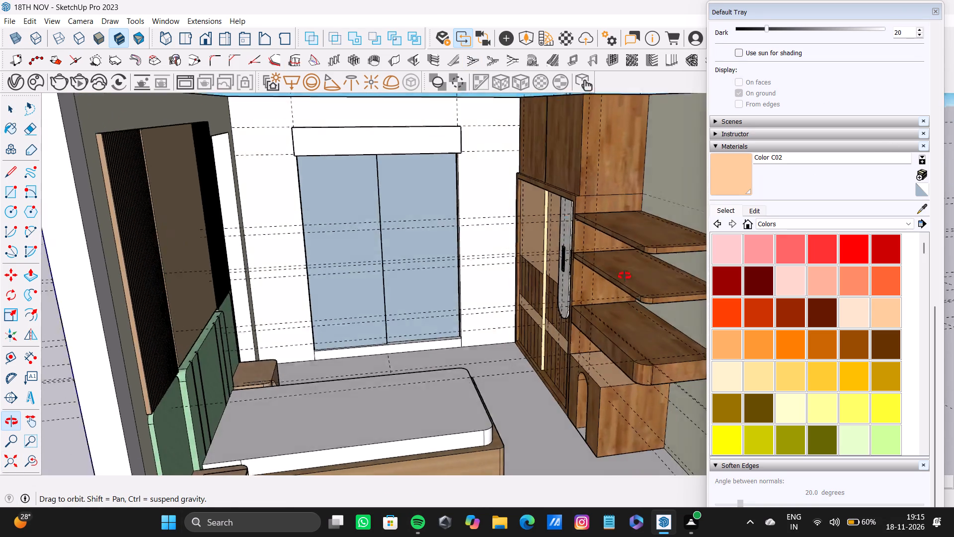
middle_click_drag(625, 276, 742, 306)
scroll(447, 185, "up", 11)
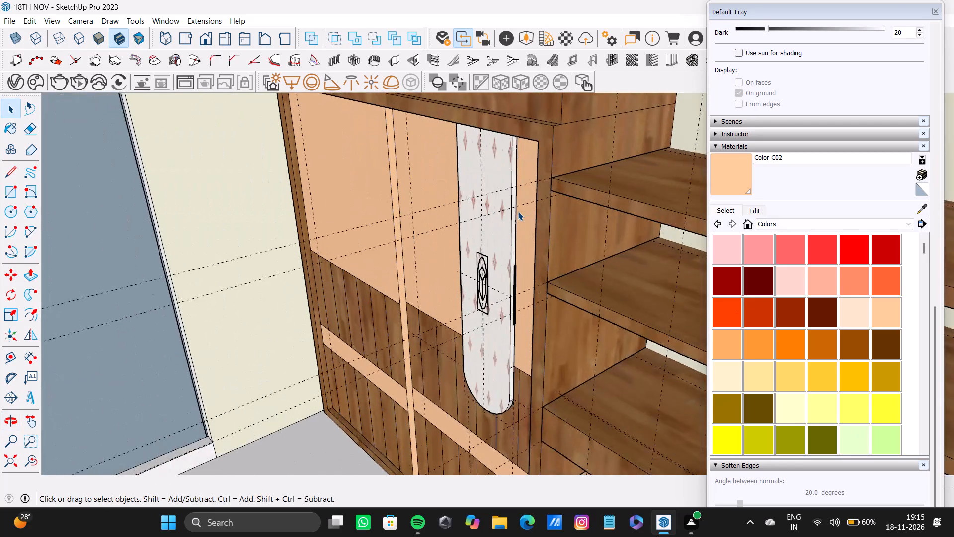
scroll(518, 211, "up", 1)
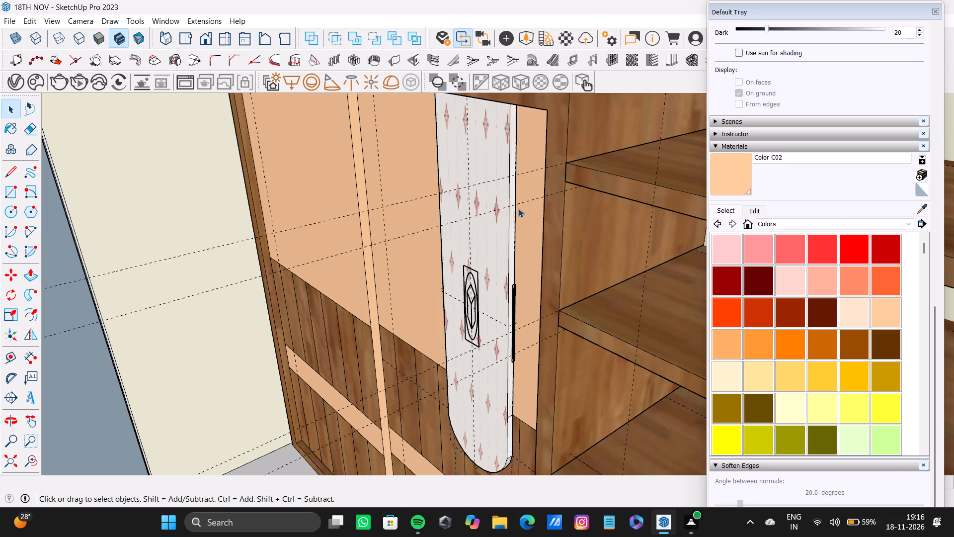
scroll(440, 205, "down", 8)
scroll(429, 222, "down", 20)
scroll(429, 222, "down", 6)
middle_click_drag(456, 276, 245, 235)
scroll(252, 232, "down", 1)
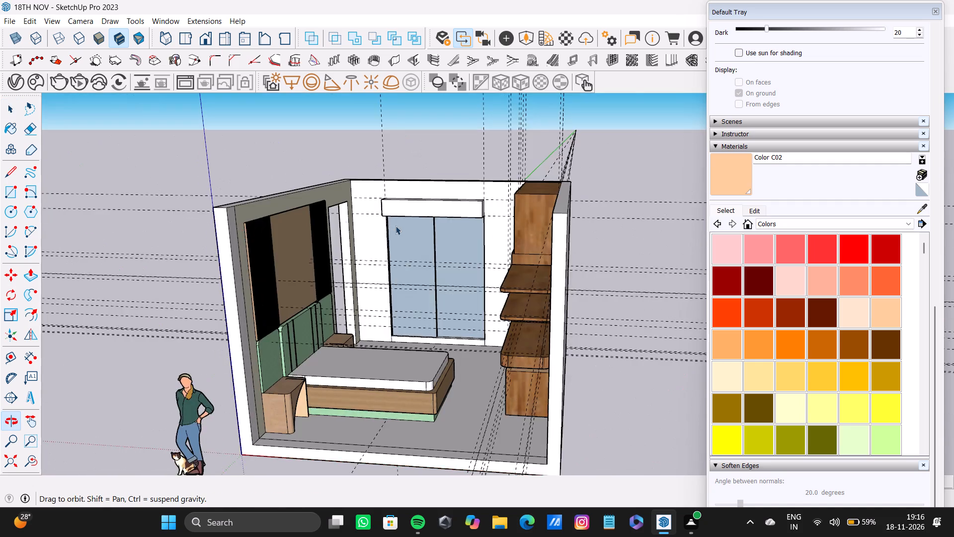
scroll(396, 225, "up", 10)
scroll(416, 212, "down", 11)
middle_click_drag(417, 212, 508, 223)
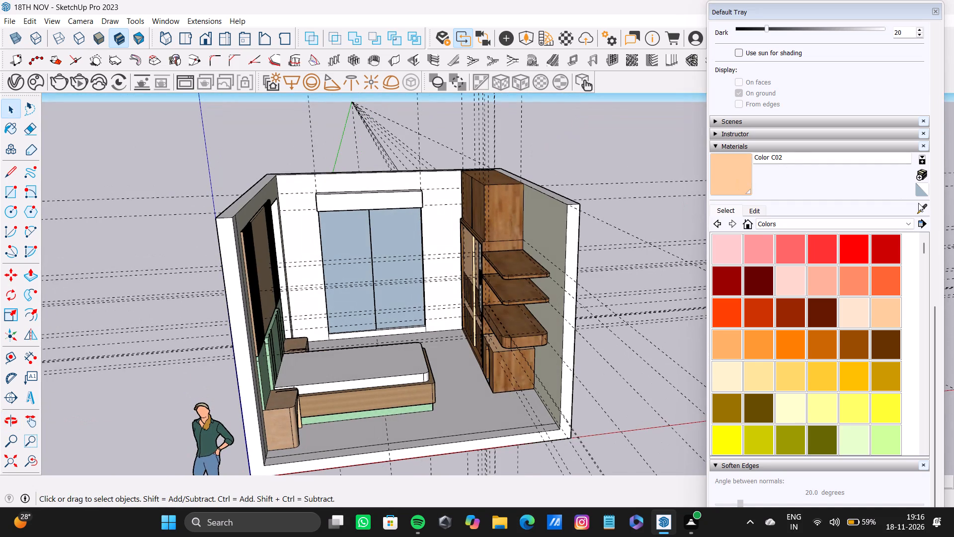
Select the front, top and both end faces of the pelmet box above the window and paint them Color C02.
left_click_drag(926, 207, 917, 207)
left_click(737, 177)
scroll(310, 209, "up", 2)
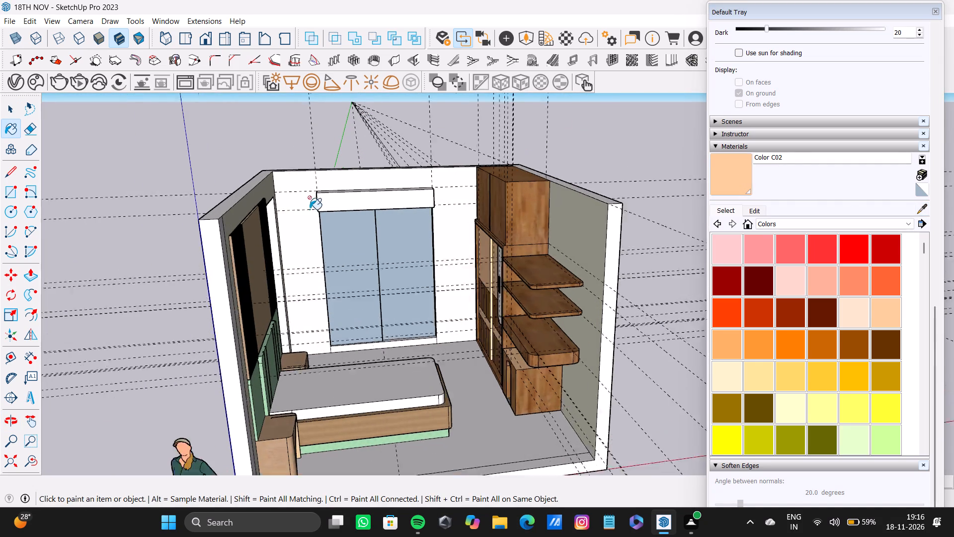
scroll(310, 209, "up", 7)
middle_click_drag(429, 182, 420, 238)
key("space")
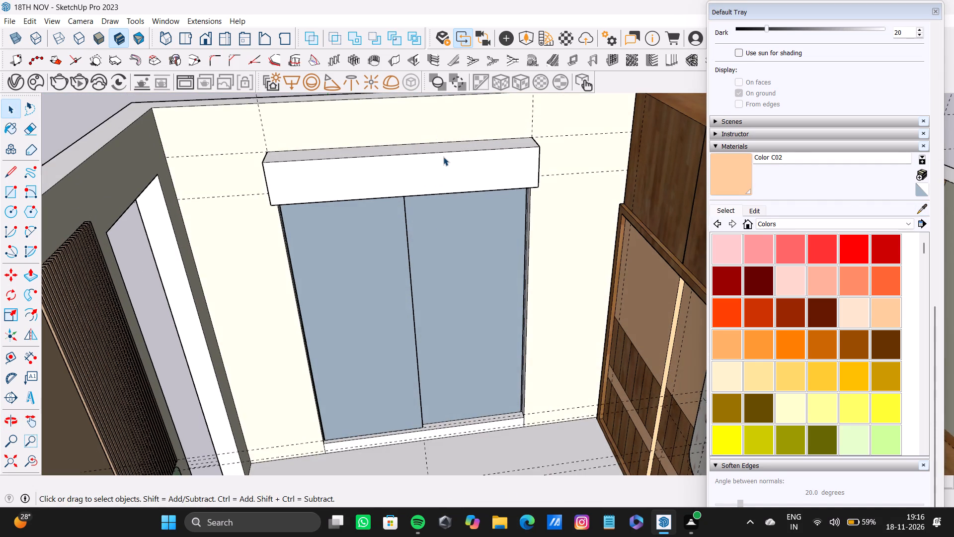
triple_click(443, 166)
left_click(443, 166)
double_click(440, 162)
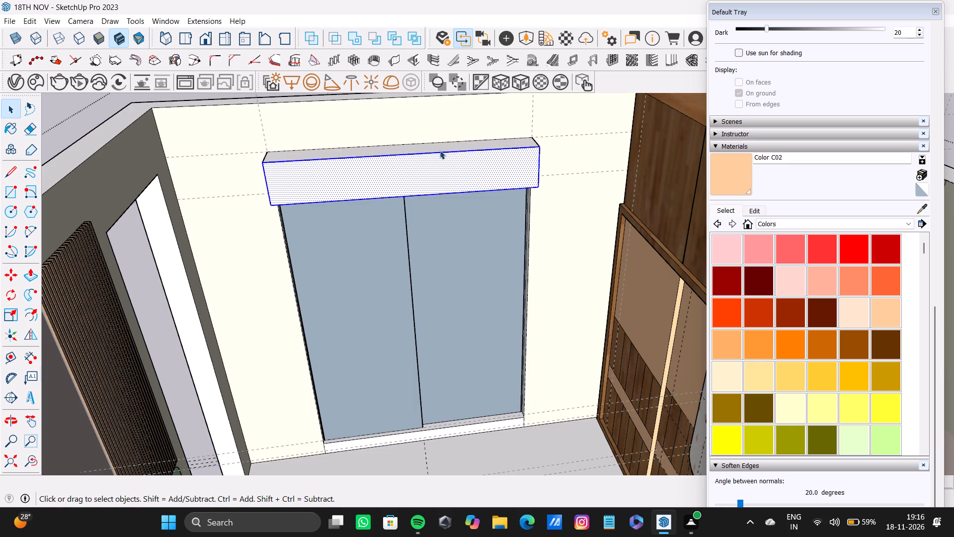
double_click(442, 145, "shift")
middle_click_drag(498, 148, 415, 169)
scroll(573, 171, "up", 8)
middle_click_drag(587, 150, 435, 209, "shift")
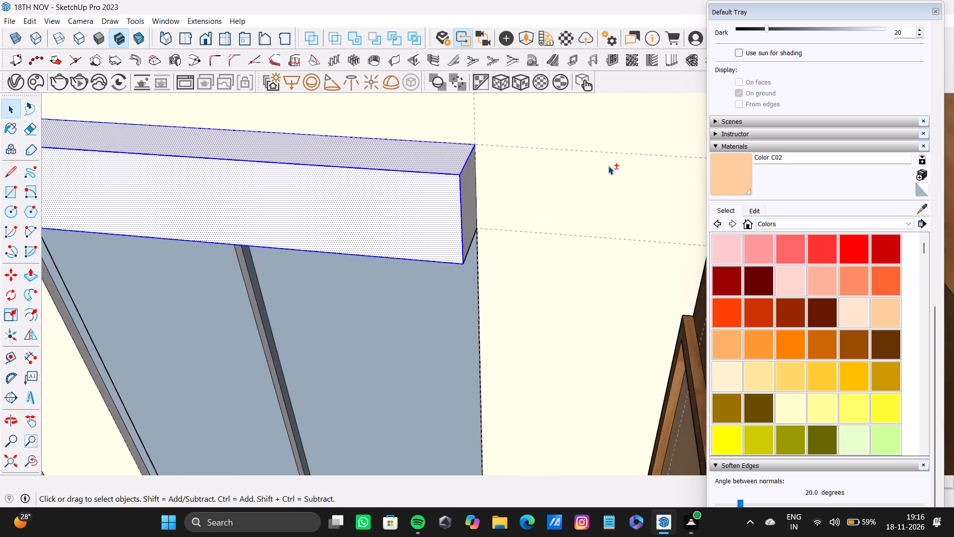
scroll(608, 166, "up", 5, "shift")
double_click(419, 205, "shift")
scroll(390, 213, "down", 12, "shift")
middle_click_drag(293, 228, 570, 253, "shift")
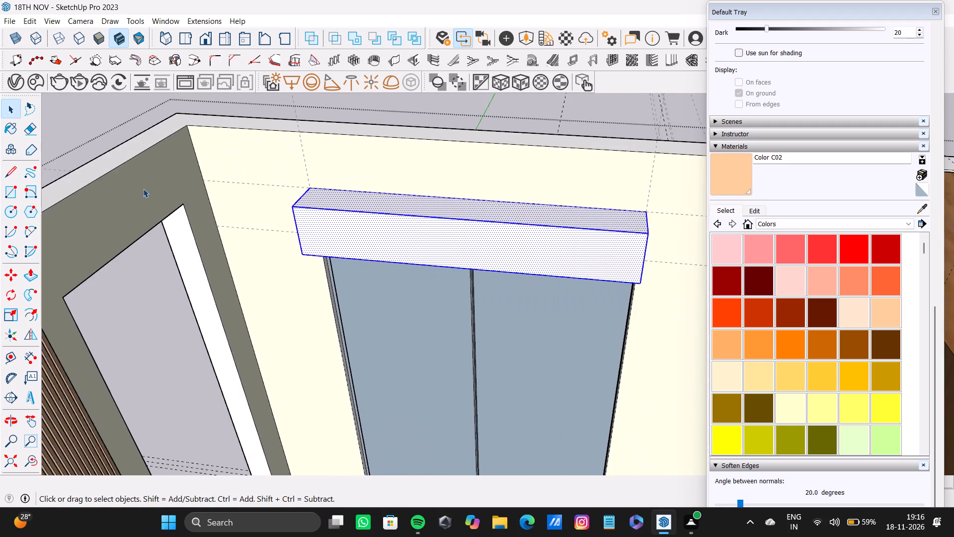
middle_click_drag(122, 197, 315, 243)
scroll(296, 273, "up", 4)
middle_click_drag(318, 296, 344, 241, "shift")
scroll(337, 282, "up", 3, "shift")
double_click(337, 288, "shift")
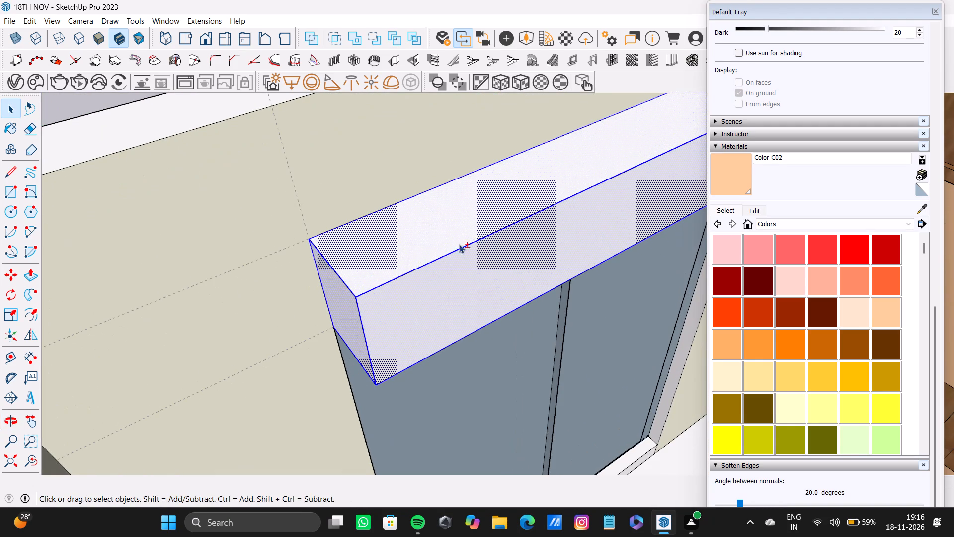
left_click(725, 159, "shift")
left_click(604, 159, "shift")
Examine the low sill along the bottom of the sliding window panels.
scroll(523, 228, "down", 4)
middle_click_drag(558, 268, 507, 137)
scroll(618, 362, "up", 4)
middle_click_drag(554, 359, 457, 305)
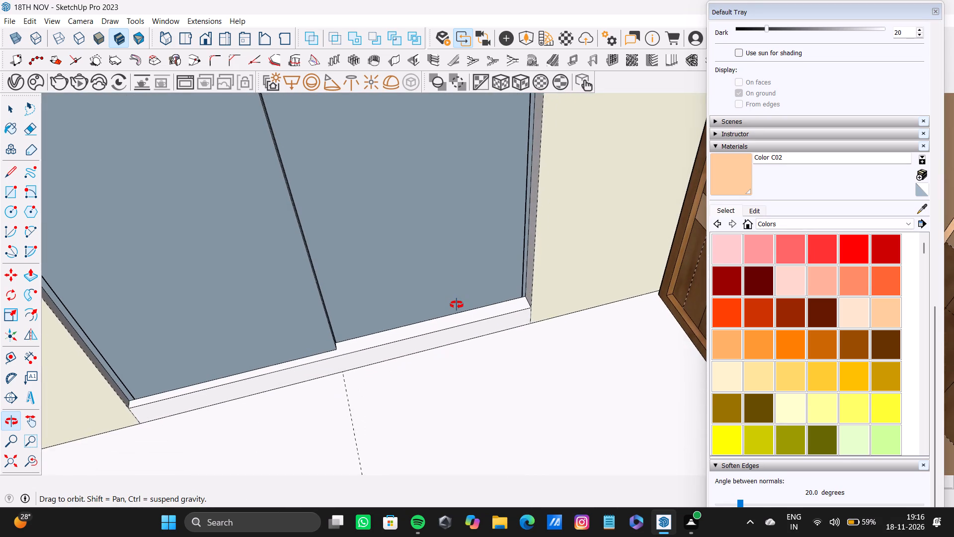
middle_click_drag(457, 305, 443, 309)
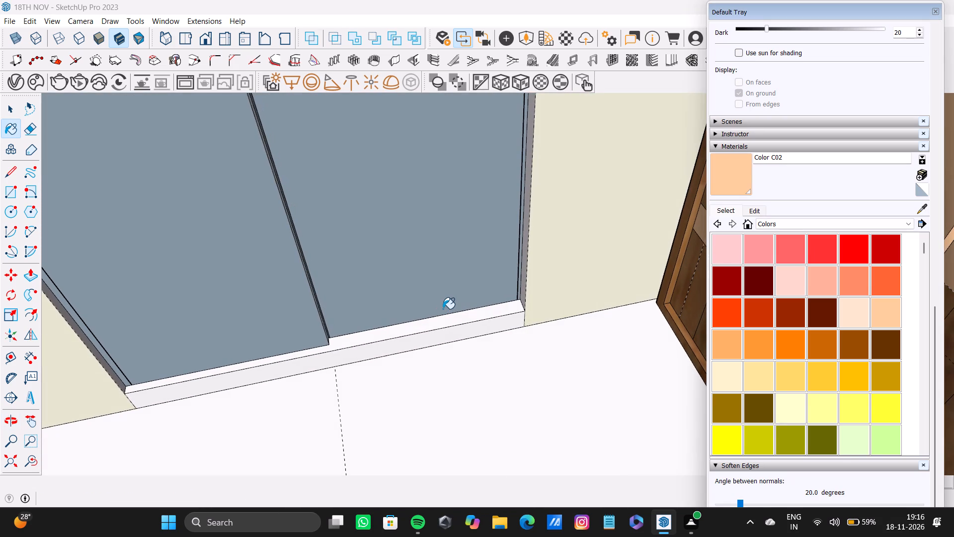
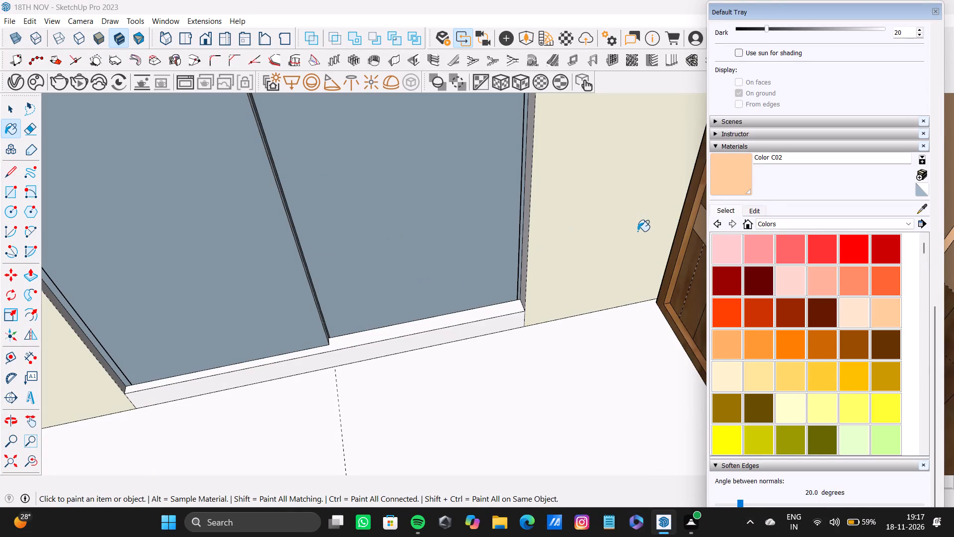
Select the front and top faces of the low sill beneath the sliding window panels and paint them Color C02.
key("space")
double_click(455, 330)
double_click(448, 321)
left_click(450, 329)
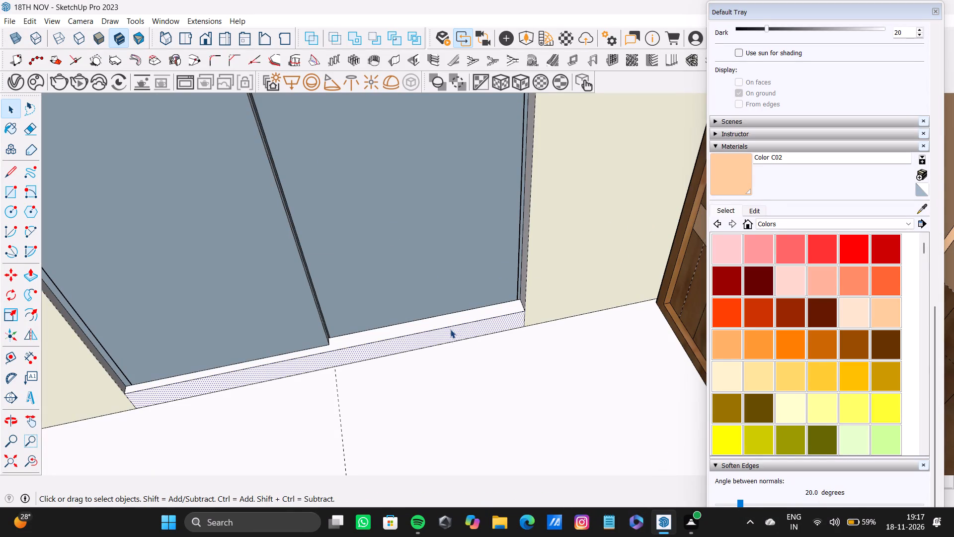
double_click(447, 323, "shift")
left_click(722, 183, "shift")
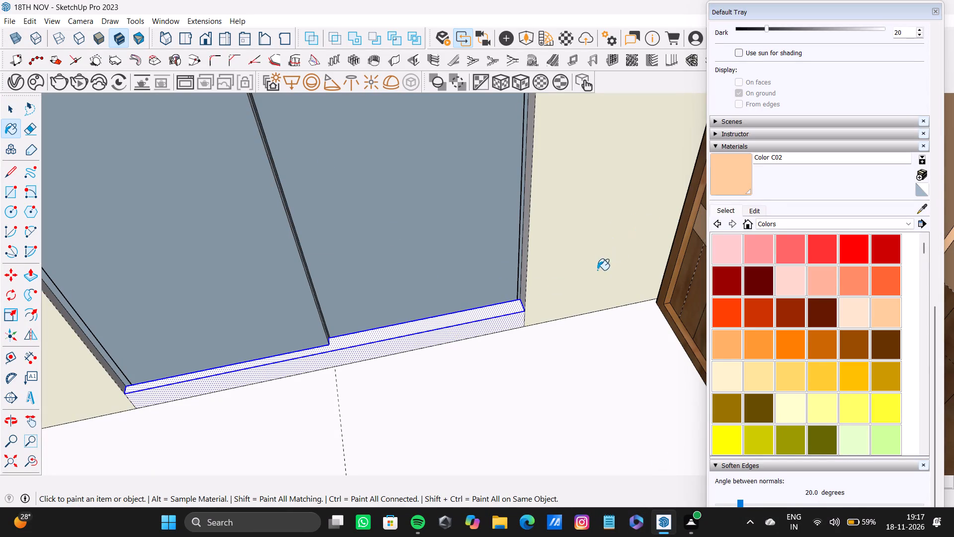
left_click(500, 315, "shift")
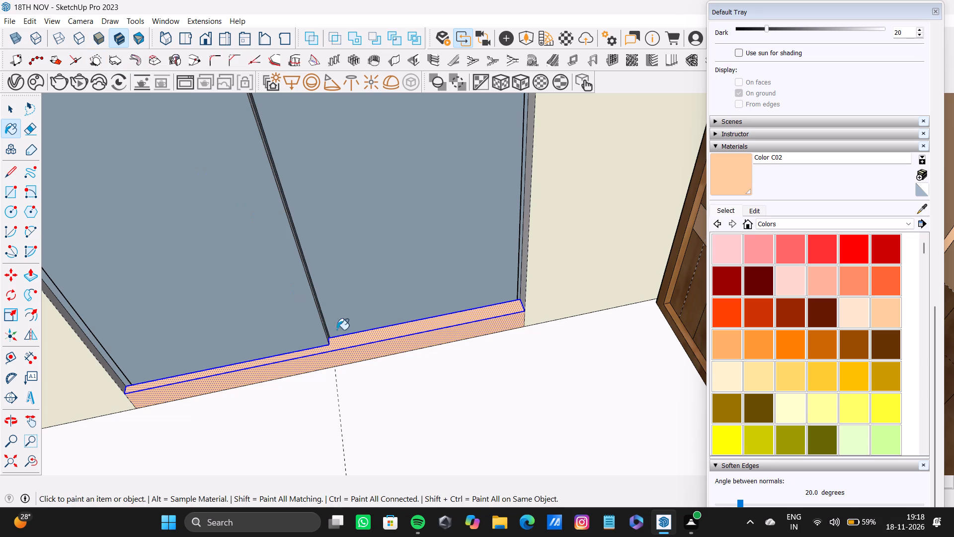
key("space")
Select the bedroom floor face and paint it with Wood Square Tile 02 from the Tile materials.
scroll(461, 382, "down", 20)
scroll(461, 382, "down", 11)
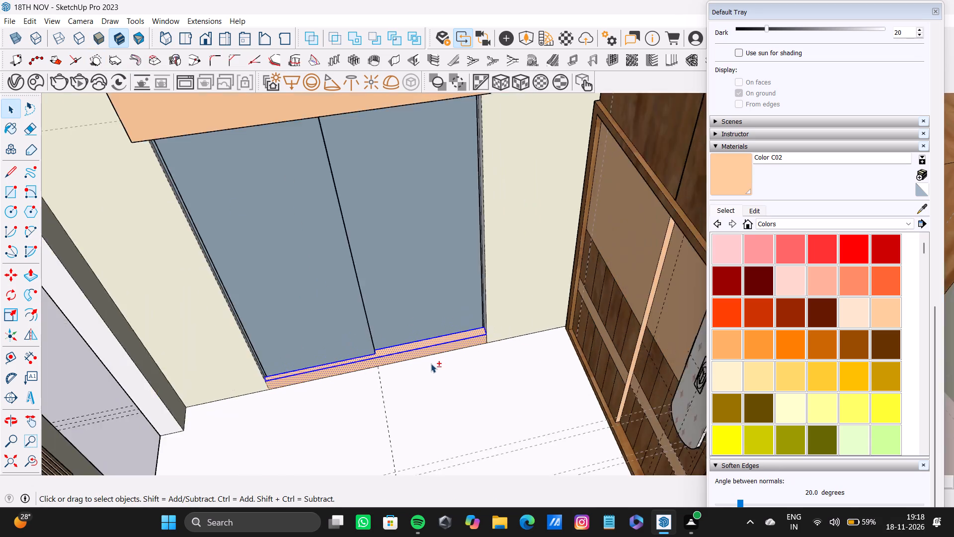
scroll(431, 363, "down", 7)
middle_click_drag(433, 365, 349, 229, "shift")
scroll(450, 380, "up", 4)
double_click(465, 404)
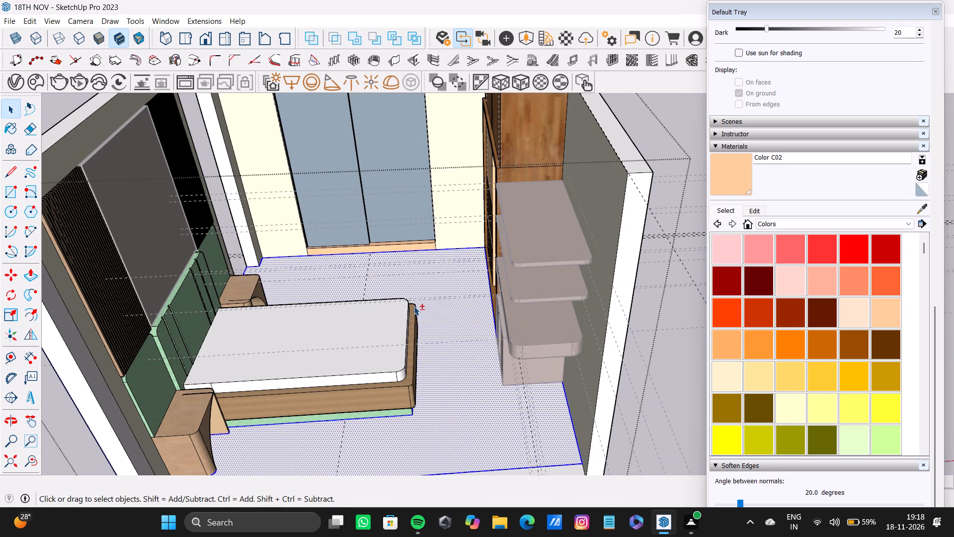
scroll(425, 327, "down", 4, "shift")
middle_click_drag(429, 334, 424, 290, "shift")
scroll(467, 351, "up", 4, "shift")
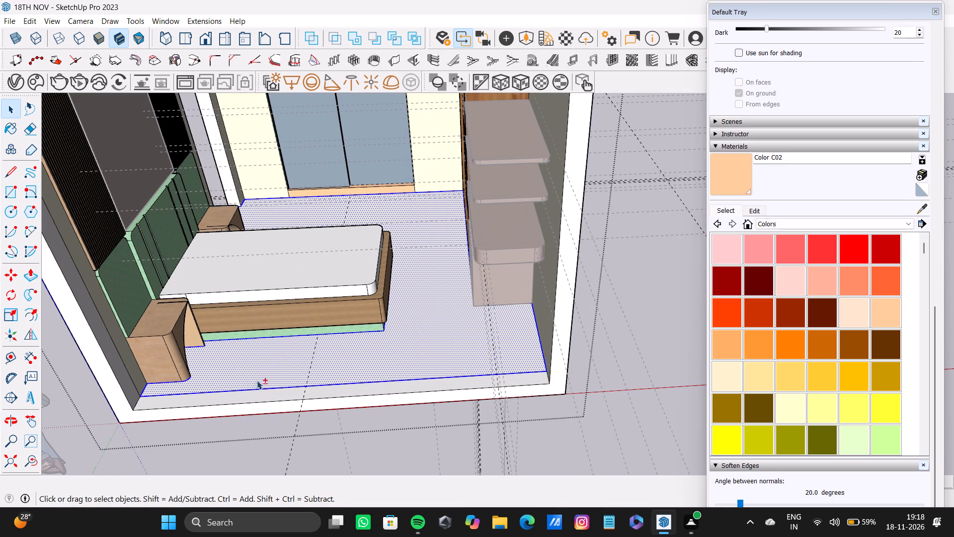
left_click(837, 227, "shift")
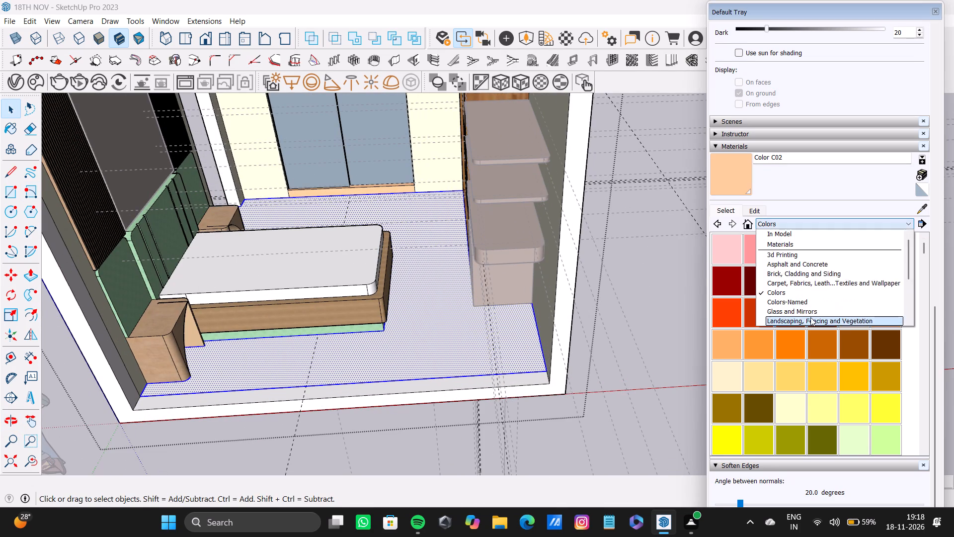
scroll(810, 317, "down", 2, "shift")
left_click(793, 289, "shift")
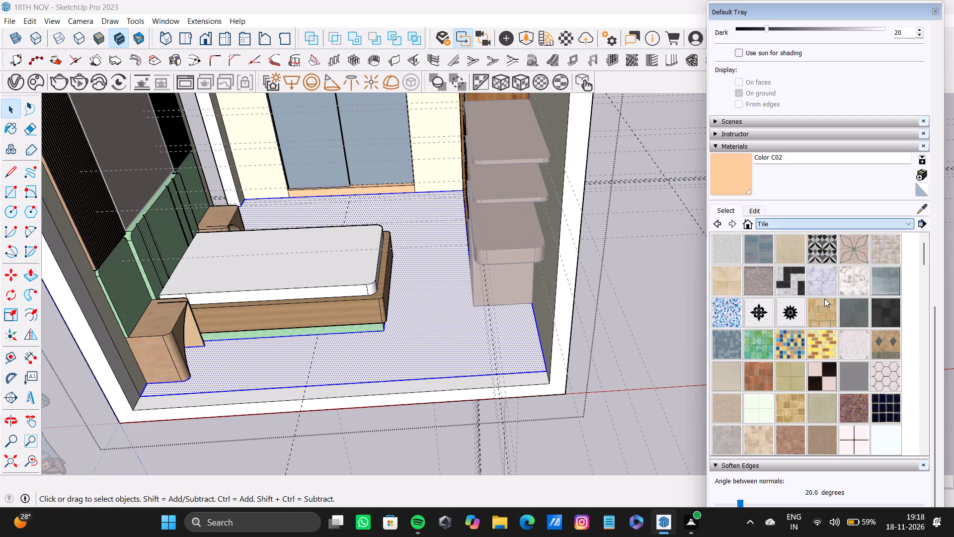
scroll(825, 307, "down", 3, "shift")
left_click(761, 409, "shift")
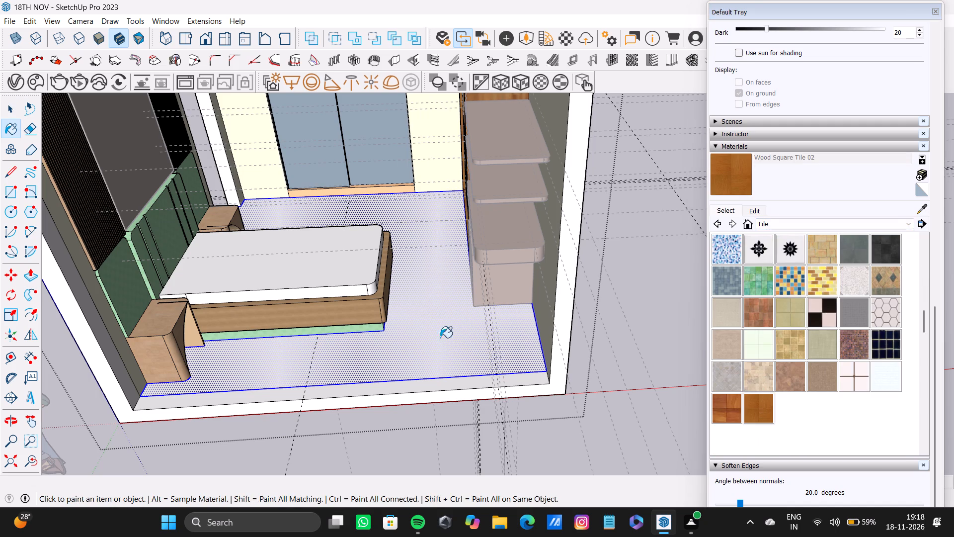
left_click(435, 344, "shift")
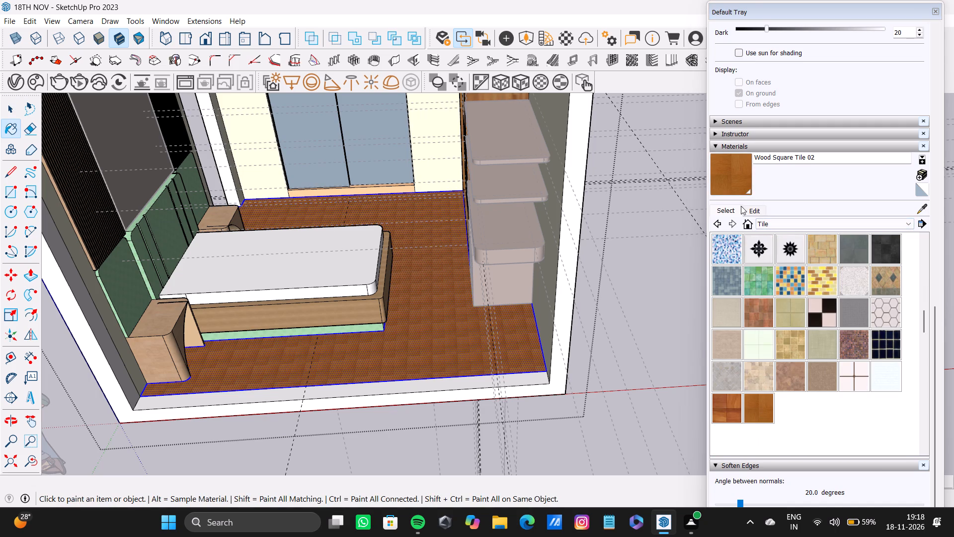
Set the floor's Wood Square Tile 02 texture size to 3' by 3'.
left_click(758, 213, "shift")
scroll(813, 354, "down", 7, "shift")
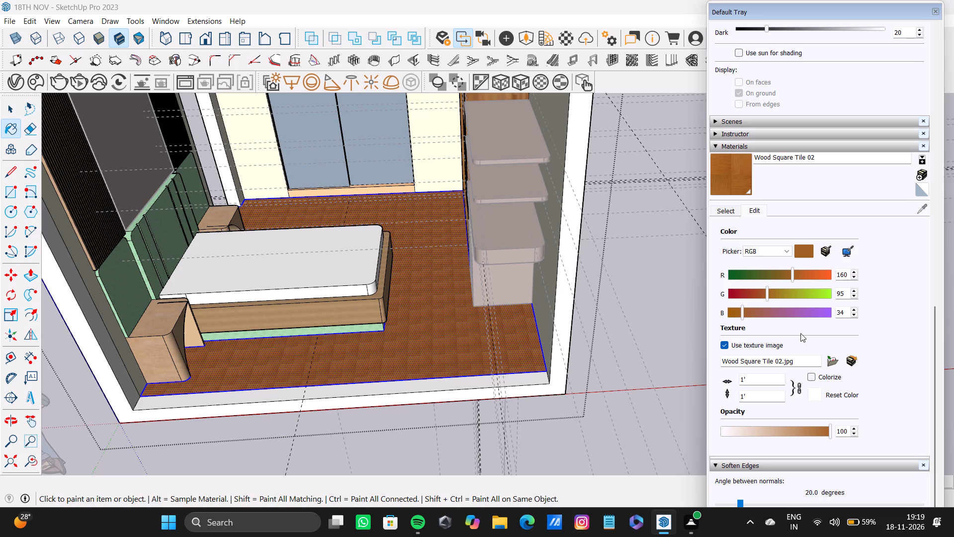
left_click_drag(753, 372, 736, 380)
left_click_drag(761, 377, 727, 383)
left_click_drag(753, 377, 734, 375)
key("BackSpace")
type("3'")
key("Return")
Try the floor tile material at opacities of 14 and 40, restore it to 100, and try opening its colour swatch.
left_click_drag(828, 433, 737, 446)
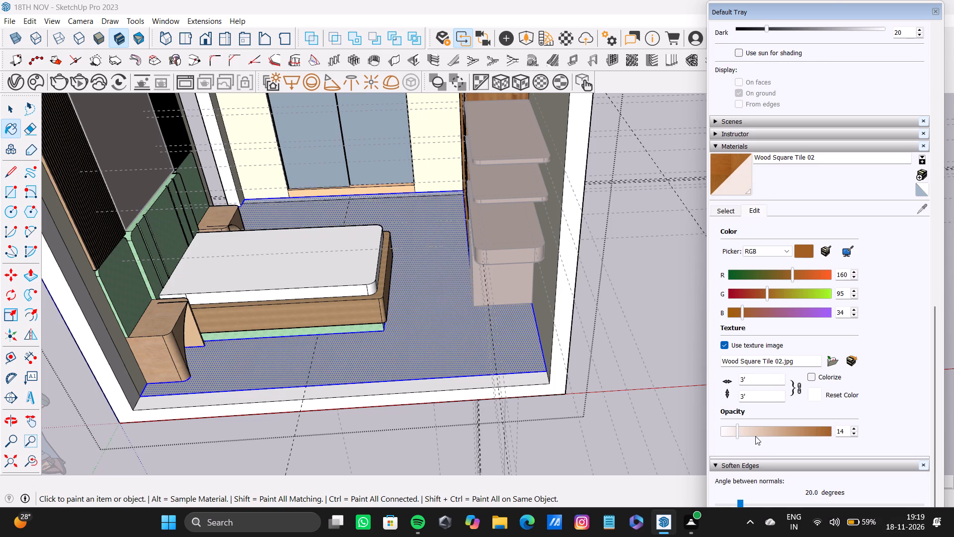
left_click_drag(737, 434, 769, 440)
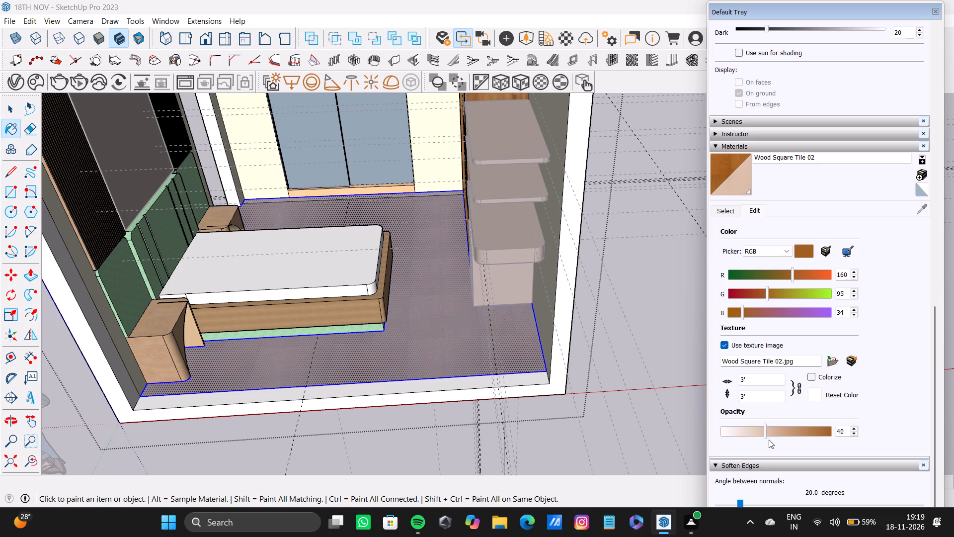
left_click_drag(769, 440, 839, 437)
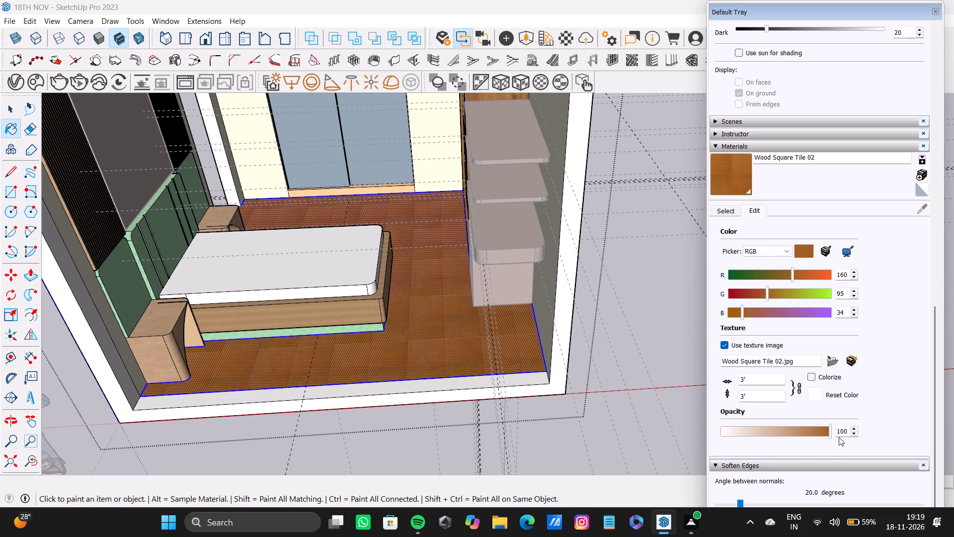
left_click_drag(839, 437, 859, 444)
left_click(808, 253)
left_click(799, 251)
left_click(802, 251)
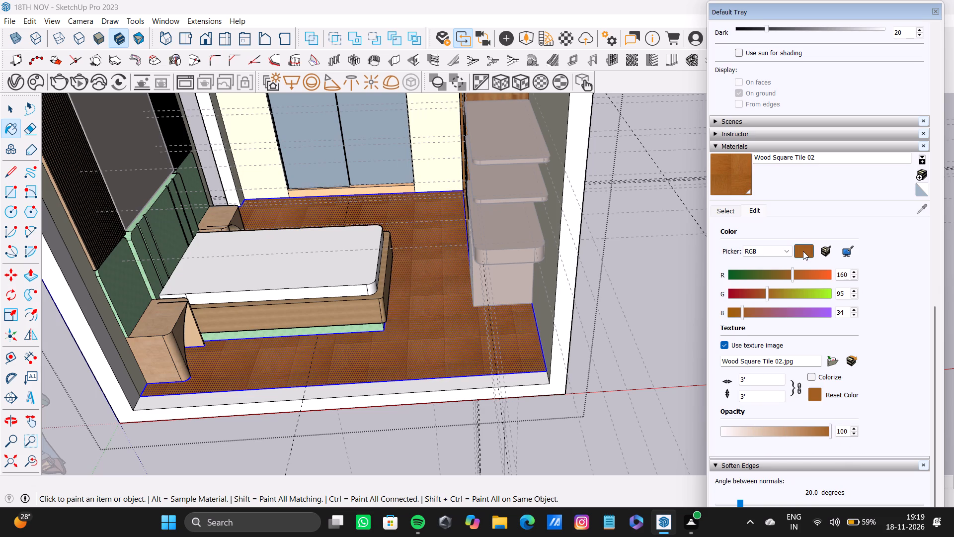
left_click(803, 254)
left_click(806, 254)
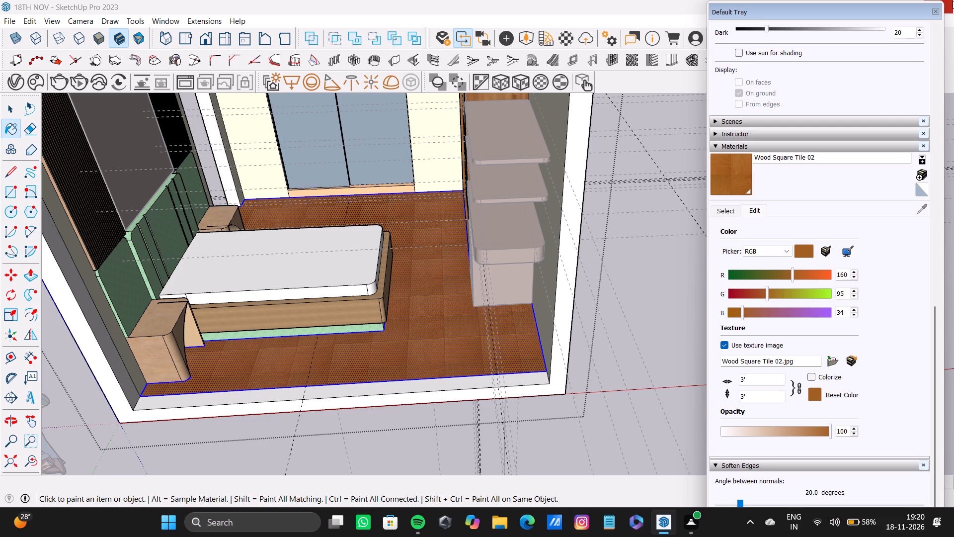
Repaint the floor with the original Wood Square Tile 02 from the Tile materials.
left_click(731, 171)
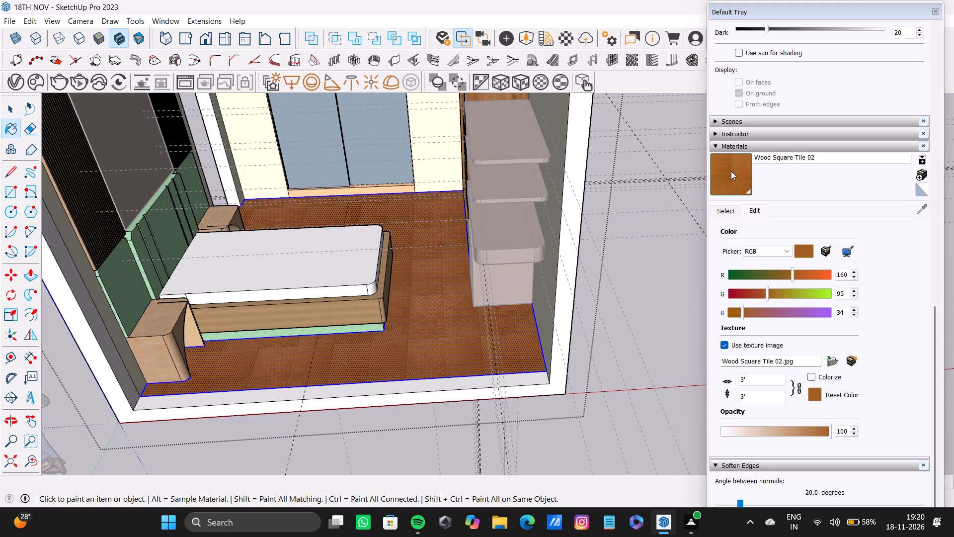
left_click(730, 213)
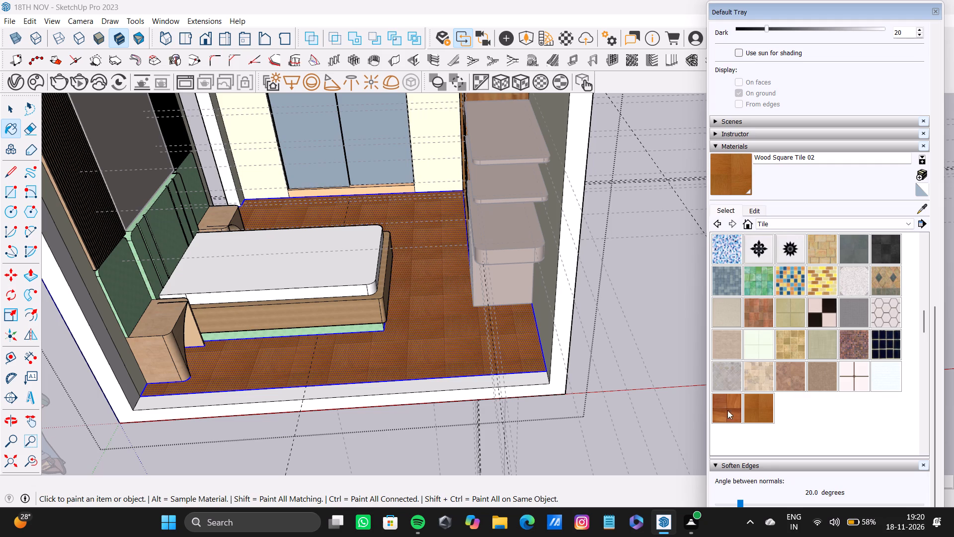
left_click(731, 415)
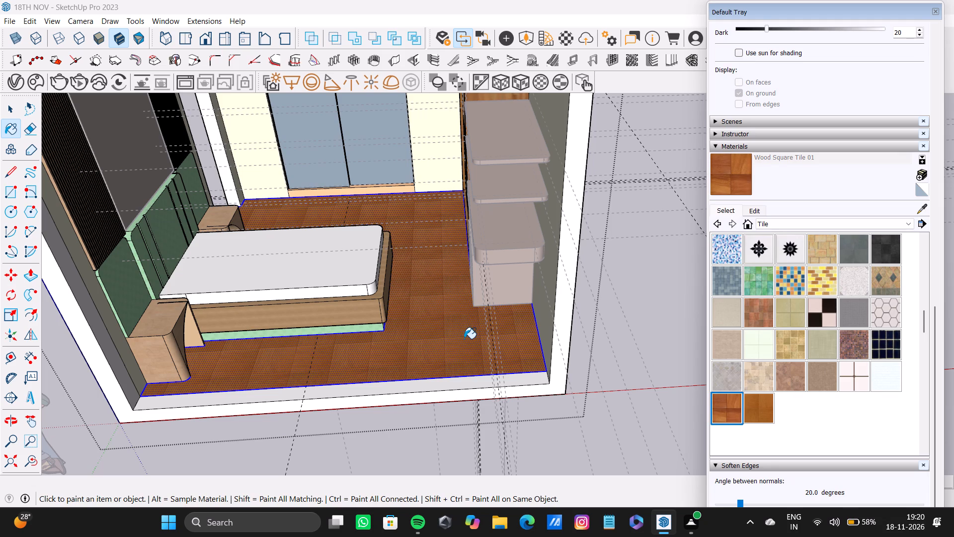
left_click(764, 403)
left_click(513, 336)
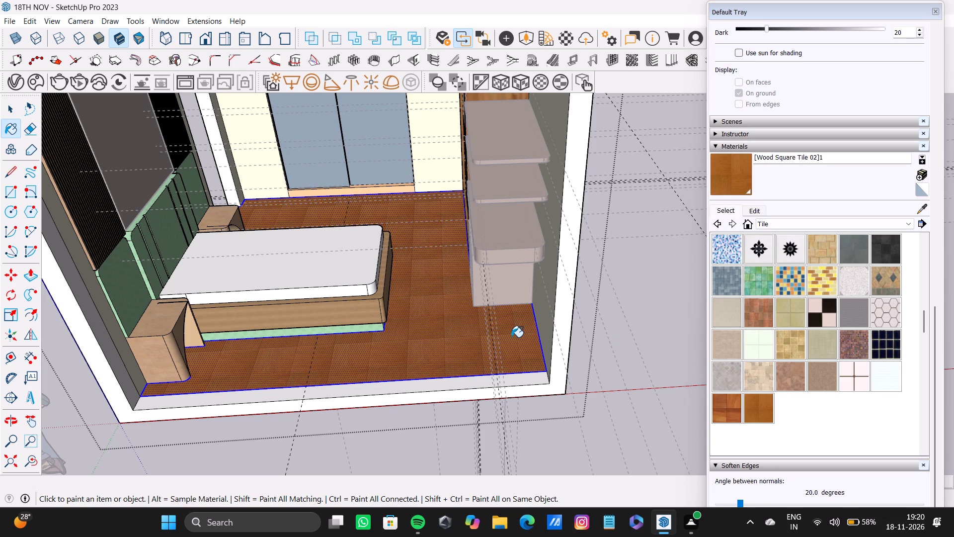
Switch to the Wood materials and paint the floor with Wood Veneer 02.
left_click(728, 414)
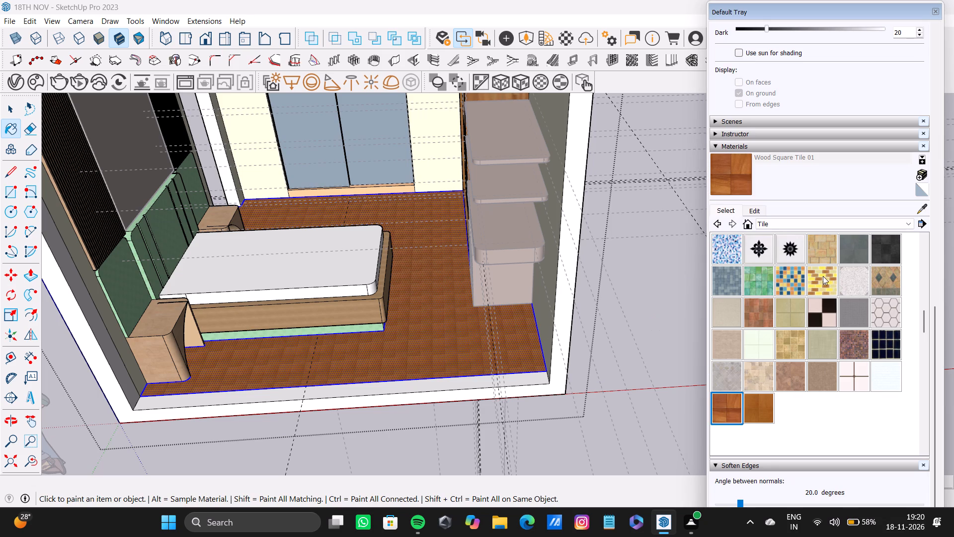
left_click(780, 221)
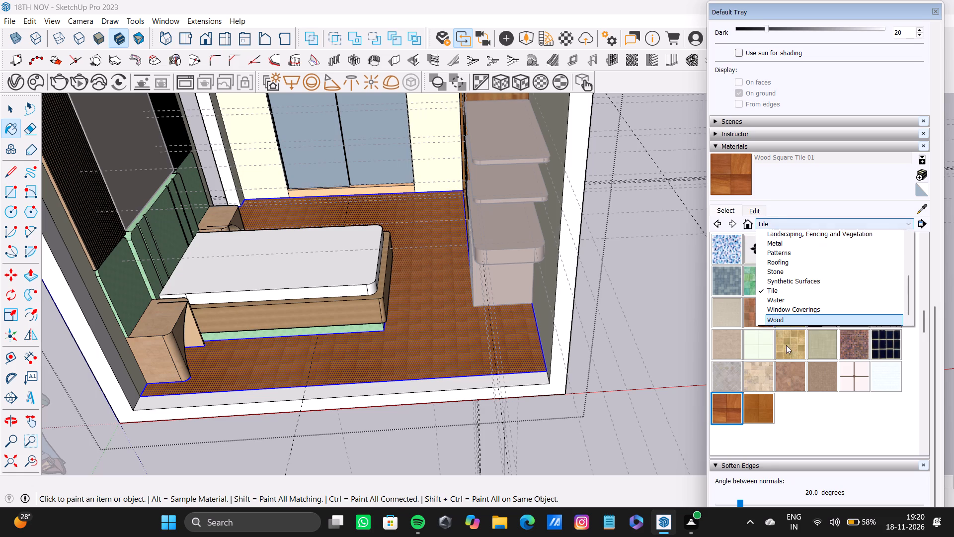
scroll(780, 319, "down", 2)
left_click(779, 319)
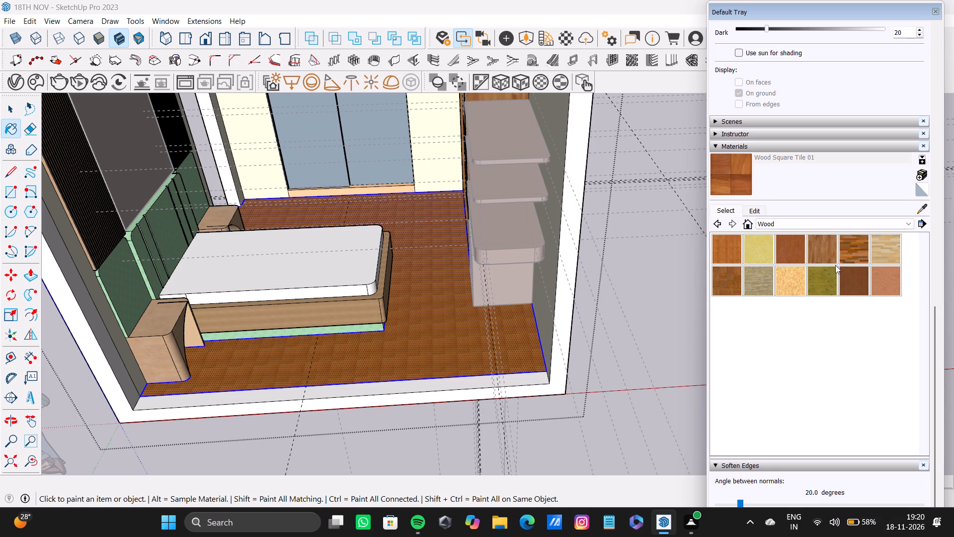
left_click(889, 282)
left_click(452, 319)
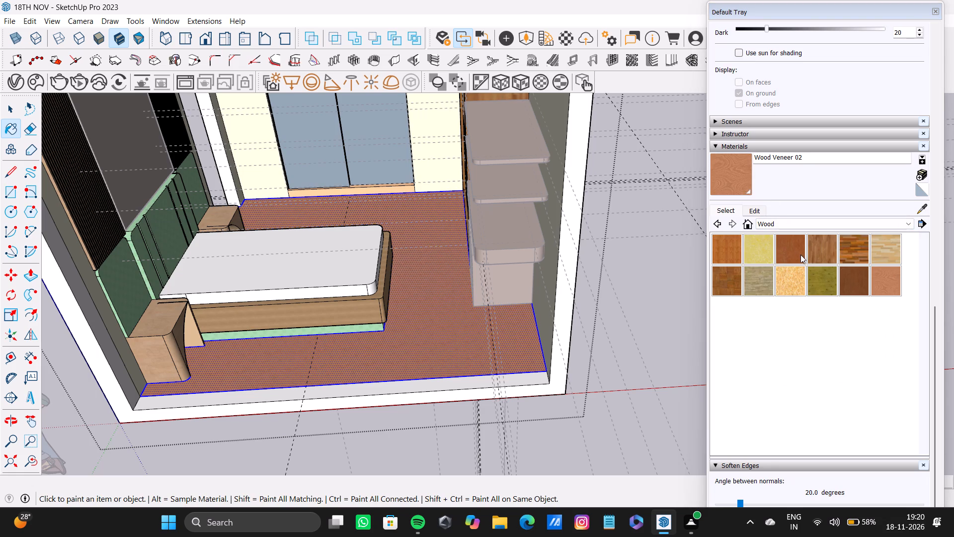
Paint the bedroom floor with Wood Floor, open its texture settings, close the tray and deselect the floor.
left_click(815, 254)
left_click(445, 346)
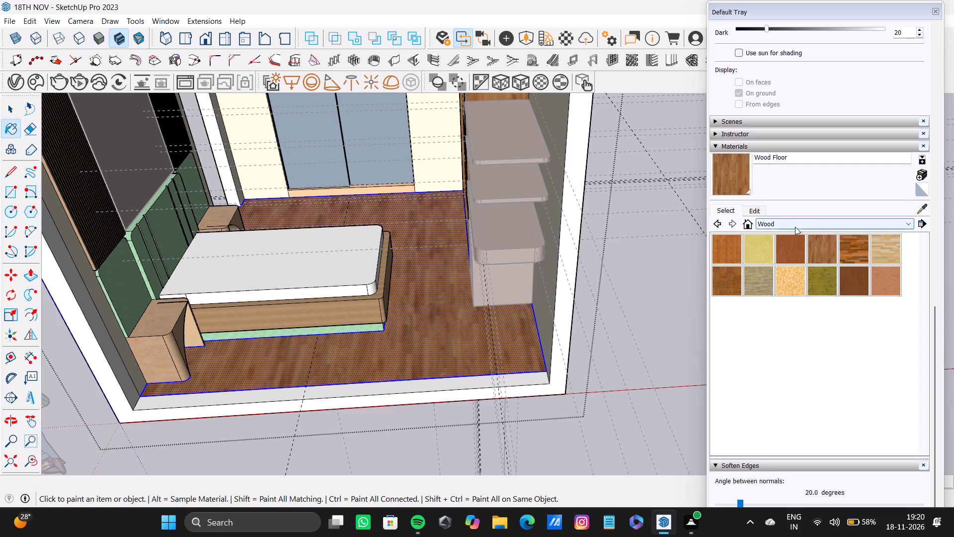
left_click(751, 206)
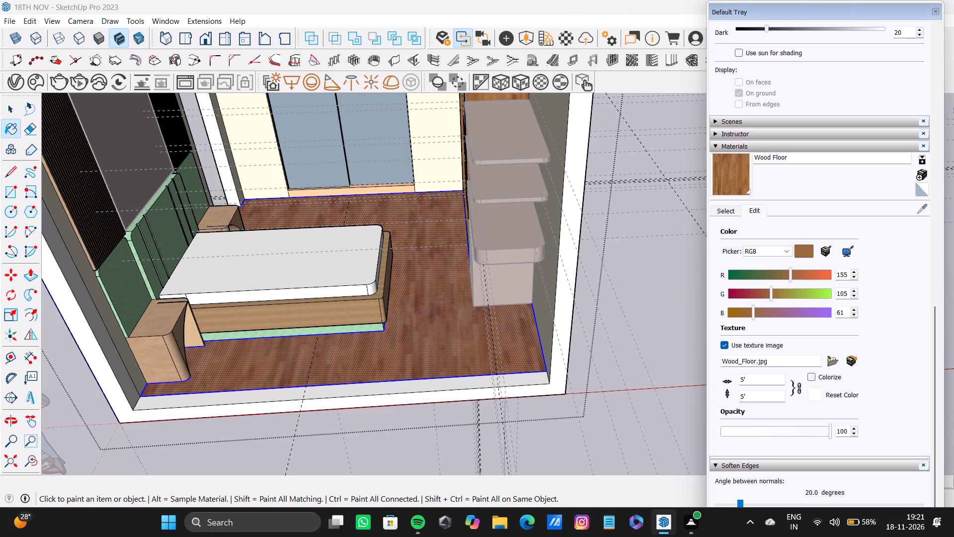
left_click(939, 13)
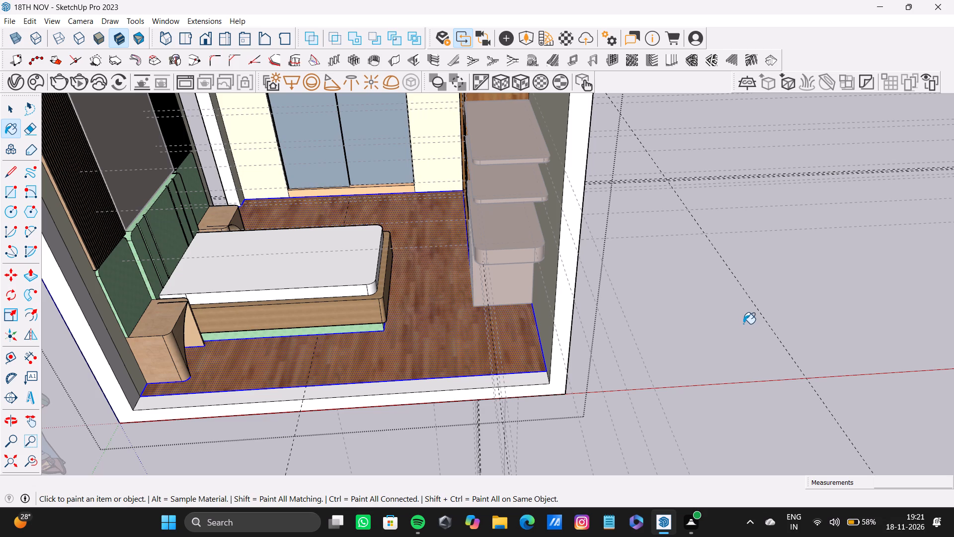
key("space")
left_click(647, 257)
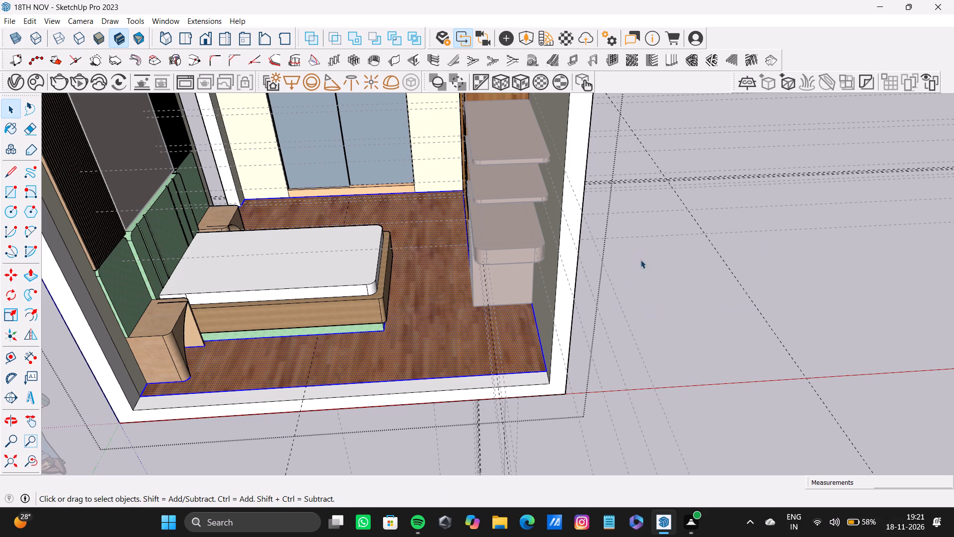
scroll(631, 283, "down", 20)
scroll(631, 283, "down", 9)
left_click(670, 185)
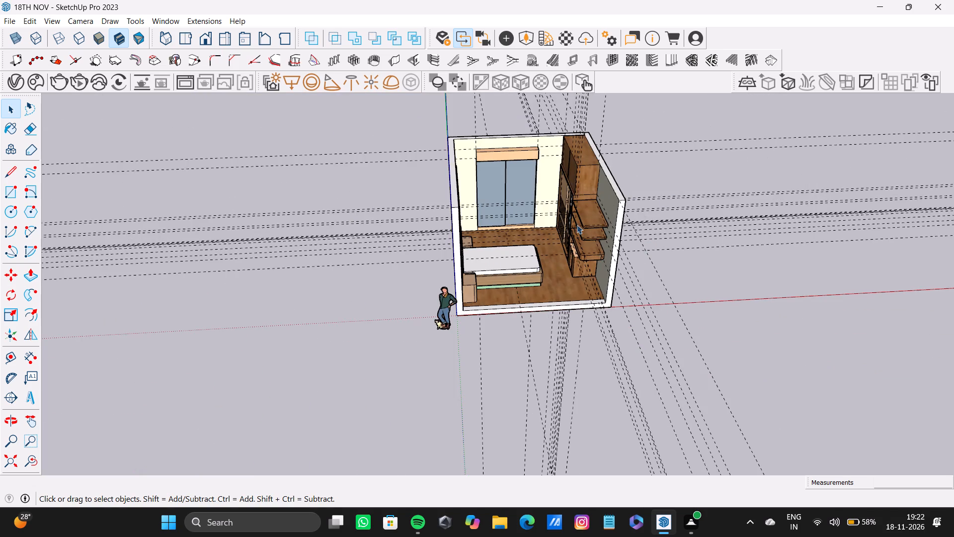
Look over the floor, wardrobe, shelf and window finishes across the whole bedroom.
scroll(575, 229, "up", 9)
middle_click_drag(573, 245, 755, 307)
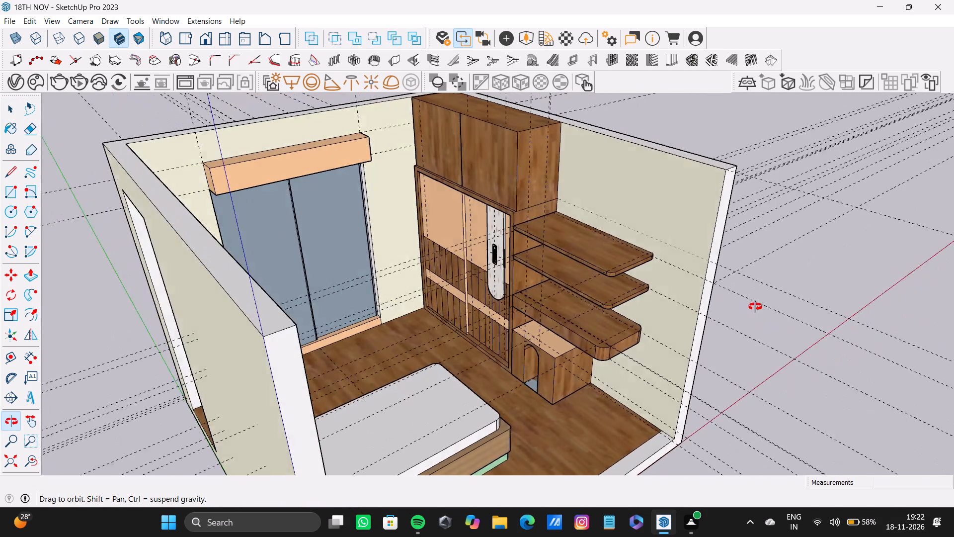
middle_click_drag(755, 307, 757, 306)
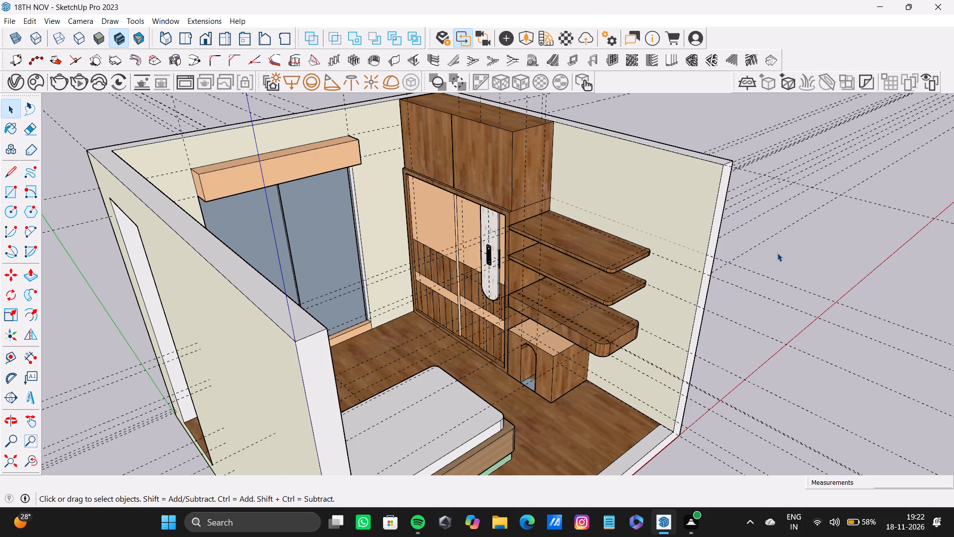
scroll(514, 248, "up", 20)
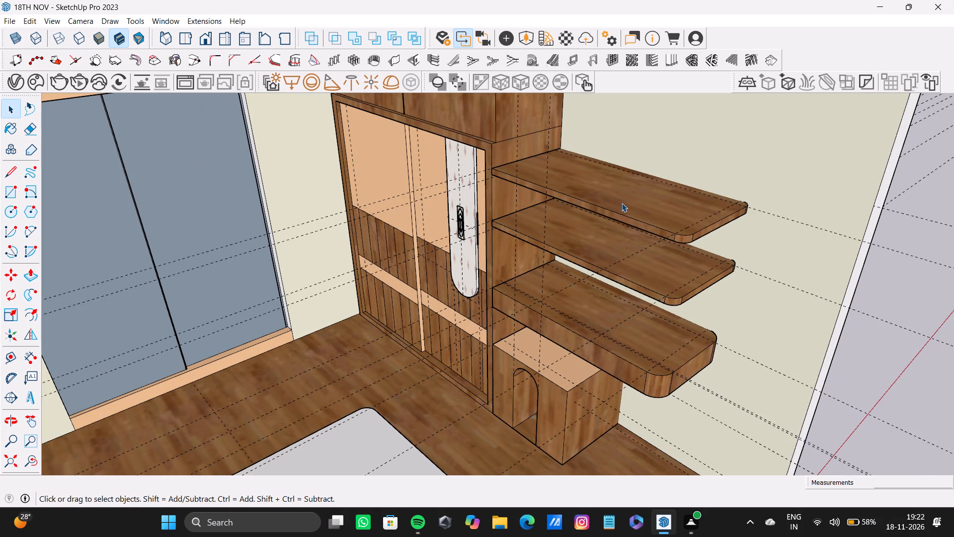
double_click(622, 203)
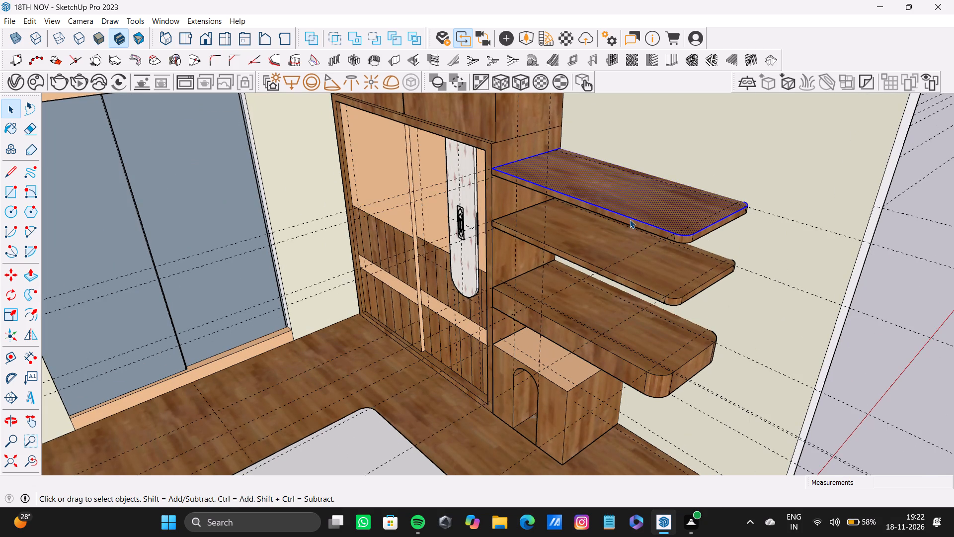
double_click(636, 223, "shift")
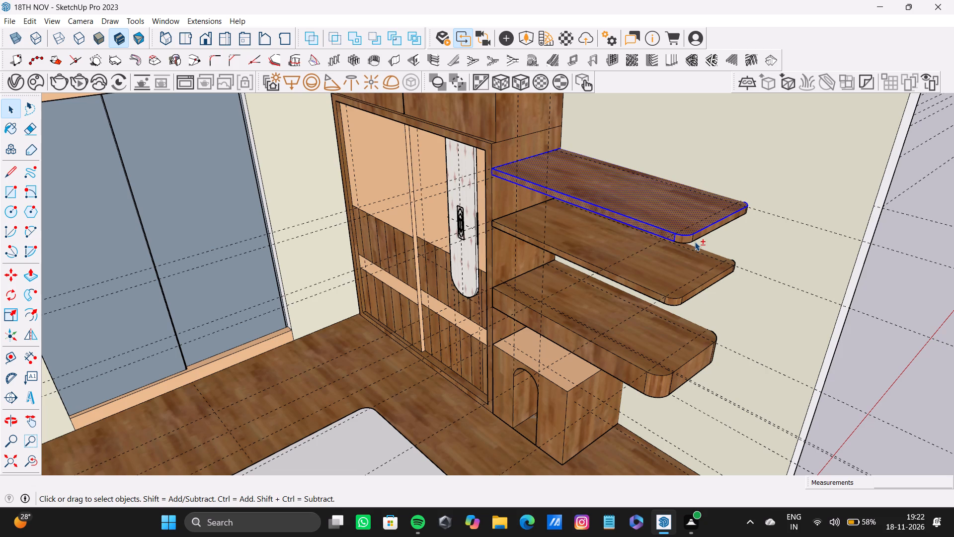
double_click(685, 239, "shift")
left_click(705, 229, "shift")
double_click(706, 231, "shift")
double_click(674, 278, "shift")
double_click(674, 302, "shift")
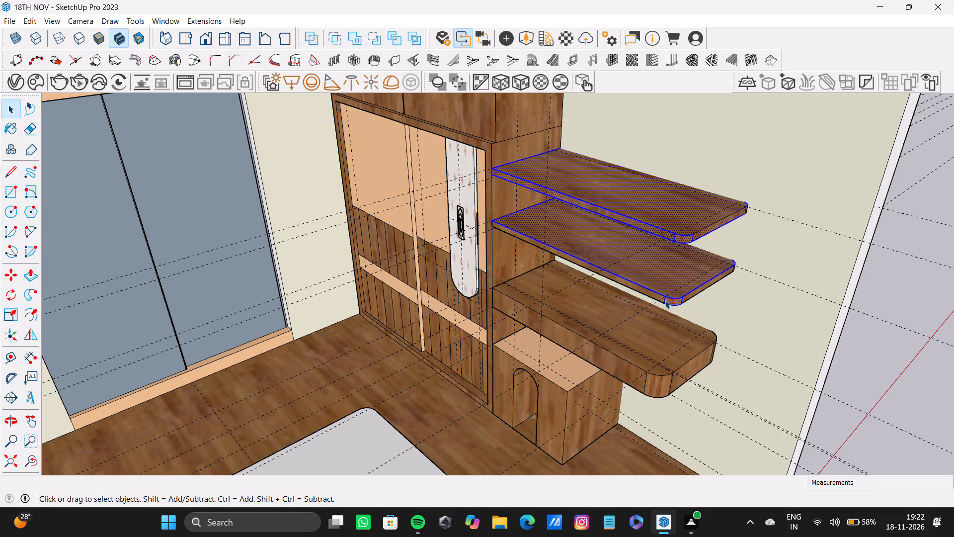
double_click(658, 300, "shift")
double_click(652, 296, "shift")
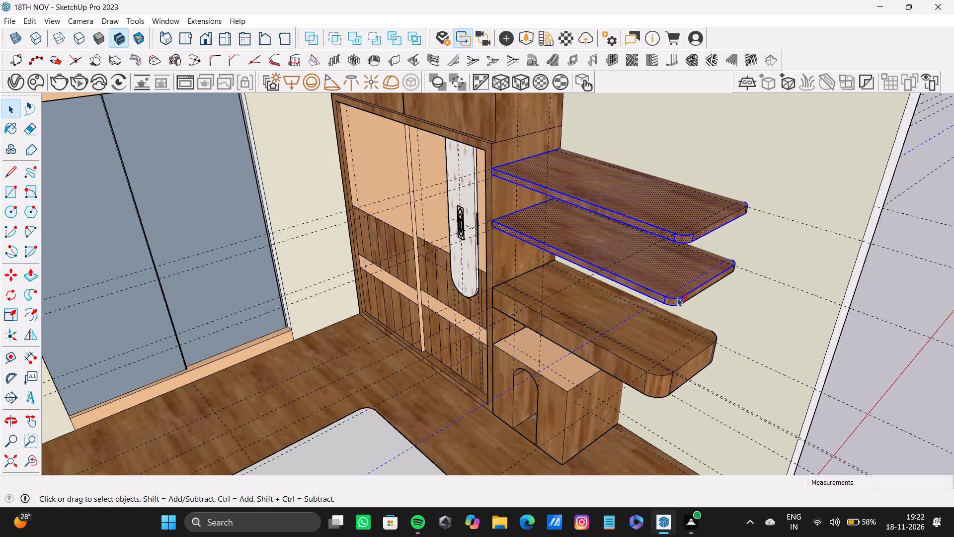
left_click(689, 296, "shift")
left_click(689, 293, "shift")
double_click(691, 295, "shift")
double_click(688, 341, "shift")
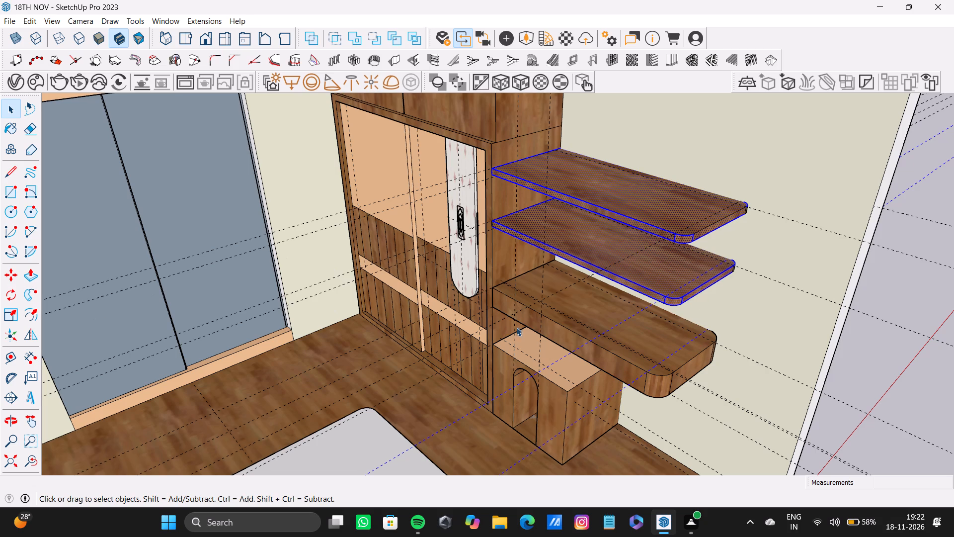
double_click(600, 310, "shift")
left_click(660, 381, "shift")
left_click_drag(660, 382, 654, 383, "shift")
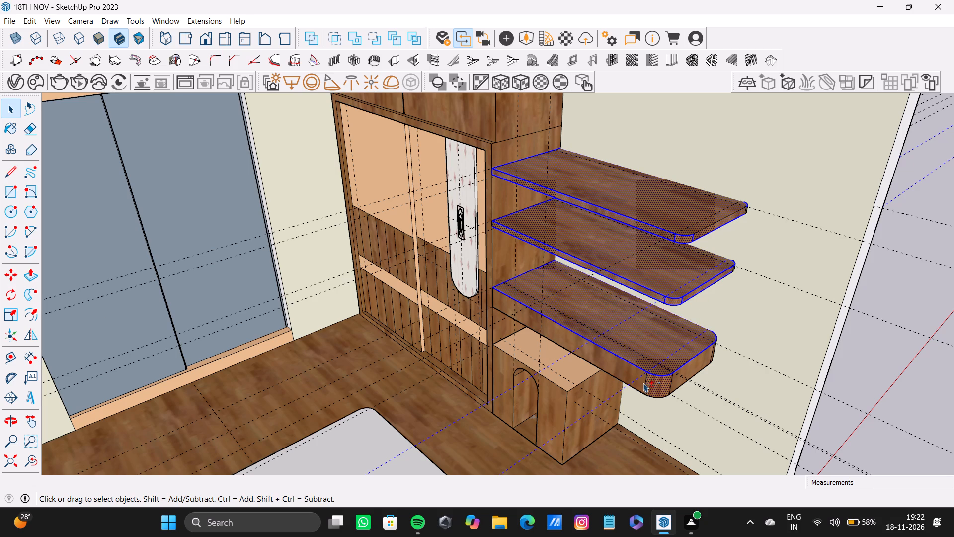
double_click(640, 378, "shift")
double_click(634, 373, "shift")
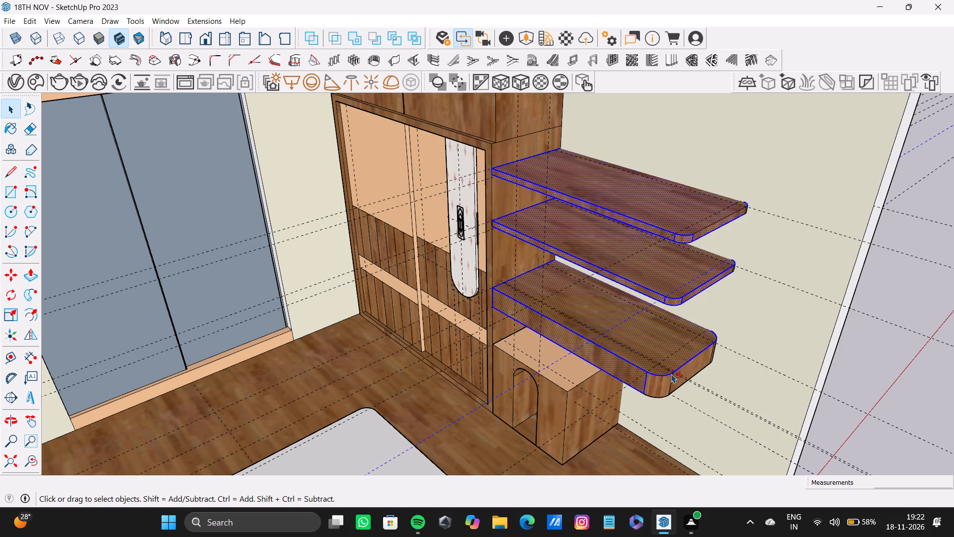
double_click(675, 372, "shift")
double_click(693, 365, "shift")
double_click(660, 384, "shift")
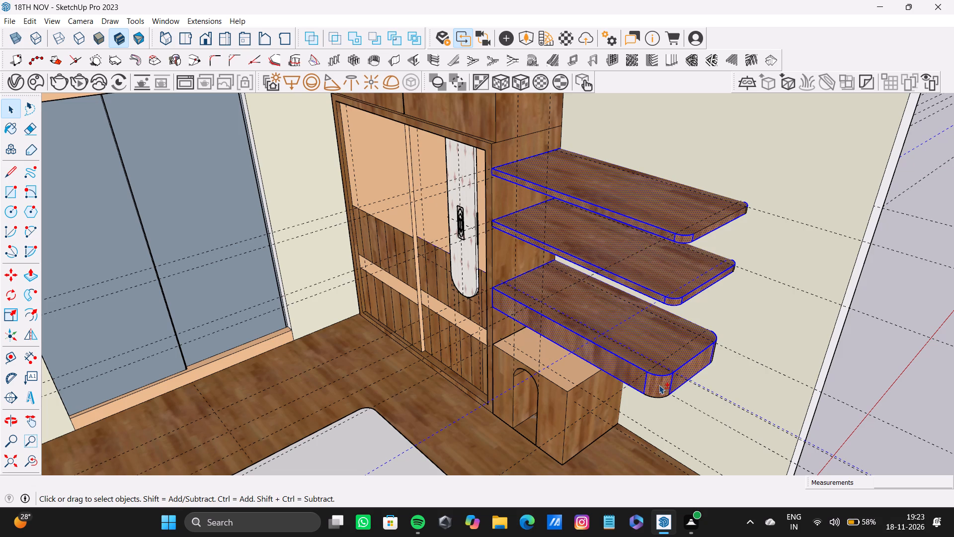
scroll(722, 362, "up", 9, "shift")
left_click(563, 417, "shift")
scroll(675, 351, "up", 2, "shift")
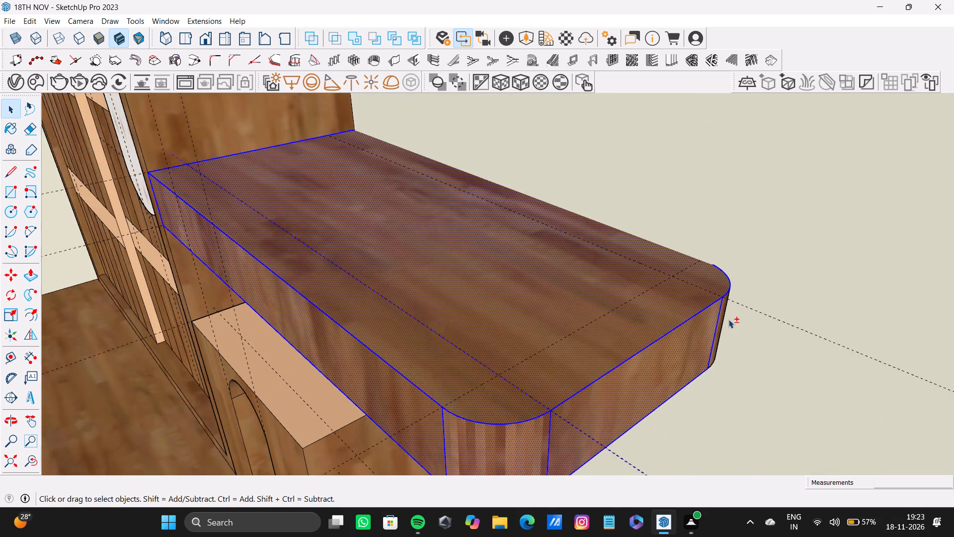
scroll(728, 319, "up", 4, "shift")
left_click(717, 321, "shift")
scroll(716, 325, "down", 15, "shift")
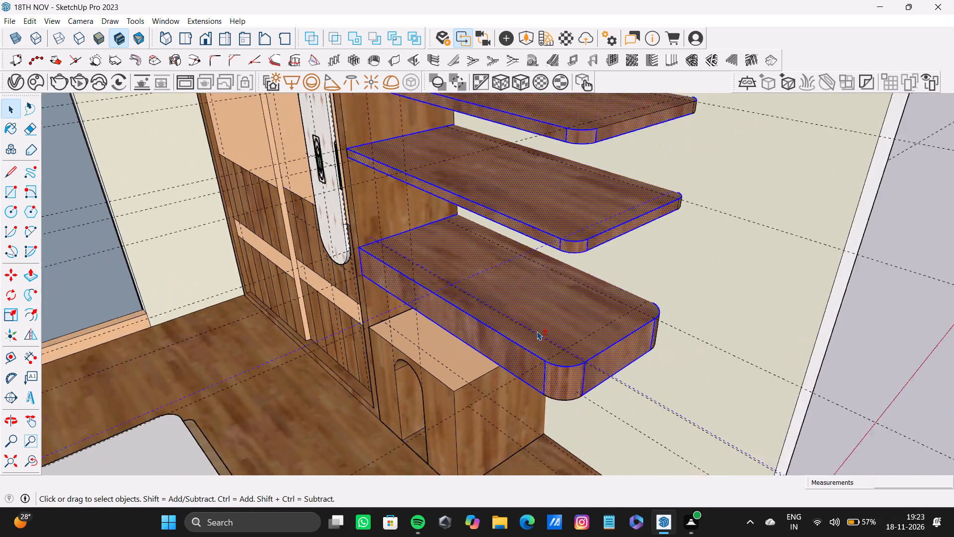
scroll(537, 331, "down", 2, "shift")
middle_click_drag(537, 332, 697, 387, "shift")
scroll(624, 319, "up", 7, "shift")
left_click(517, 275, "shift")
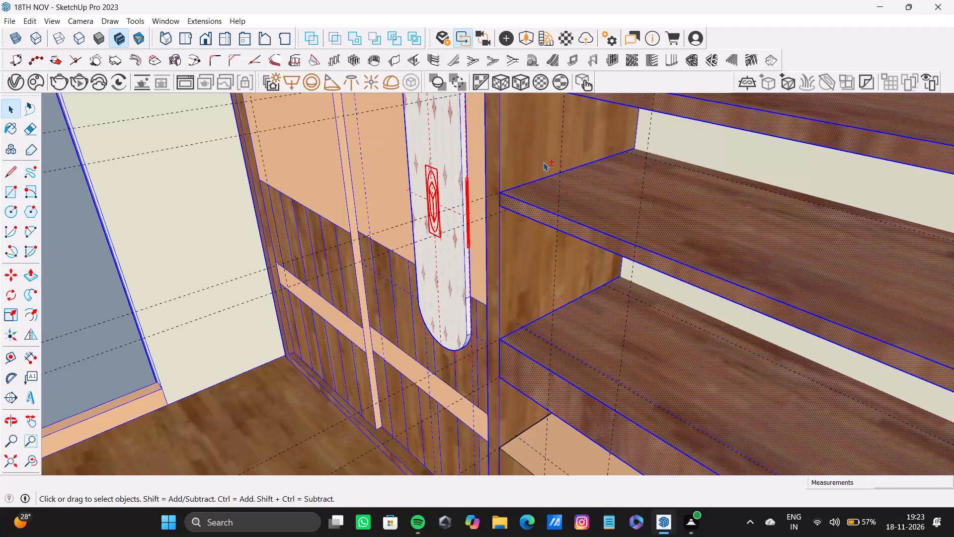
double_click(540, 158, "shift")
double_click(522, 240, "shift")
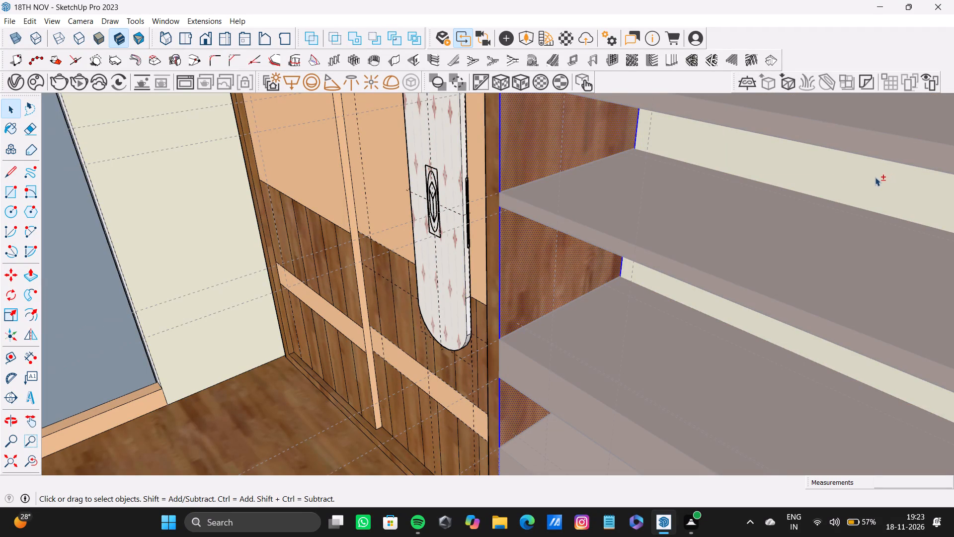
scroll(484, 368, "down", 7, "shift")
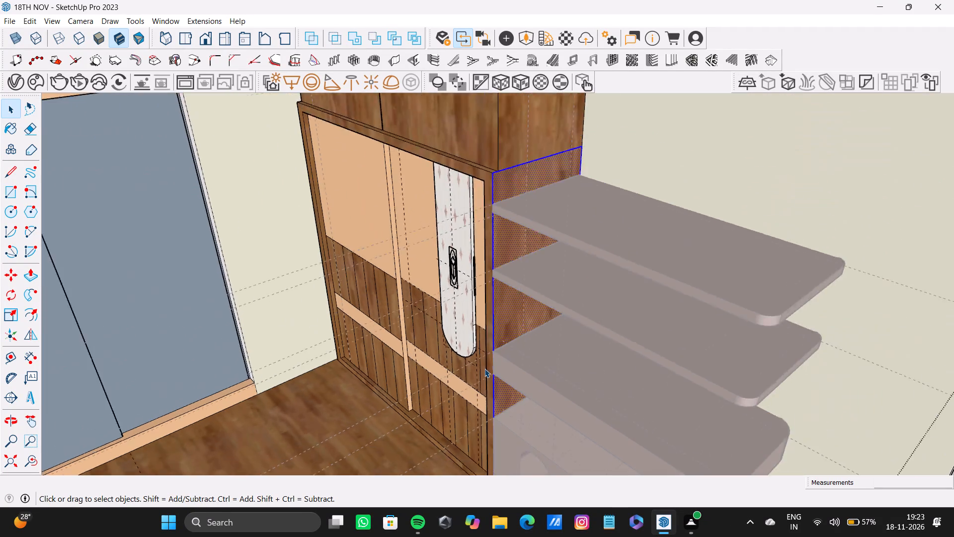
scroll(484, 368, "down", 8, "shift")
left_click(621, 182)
Look over the bed, headboard wall, window, wardrobe, shelves and floor finishes from several sides of the bedroom.
scroll(582, 365, "up", 5)
middle_click_drag(577, 370, 548, 230, "shift")
scroll(526, 369, "down", 3)
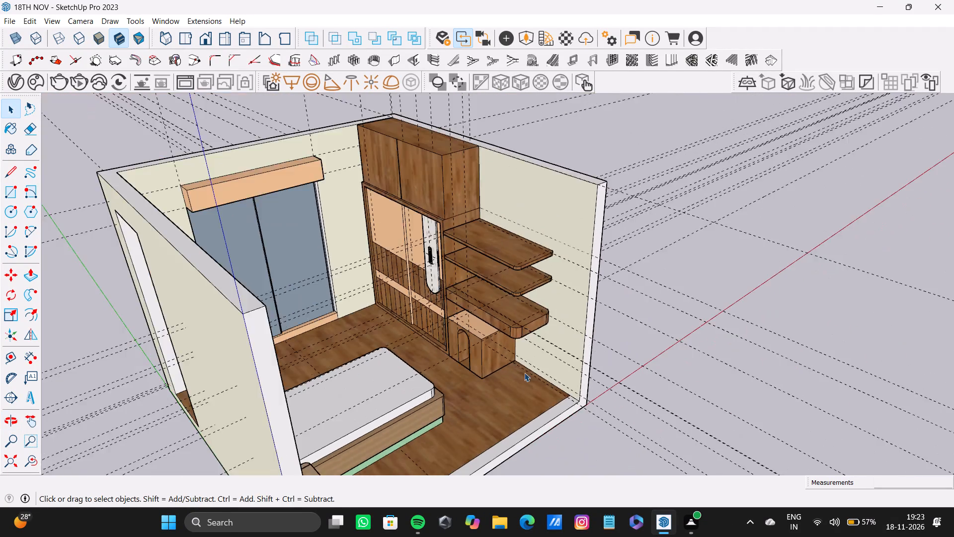
scroll(524, 372, "down", 5)
middle_click_drag(511, 366, 398, 358)
scroll(397, 350, "up", 5)
middle_click_drag(420, 362, 338, 325, "shift")
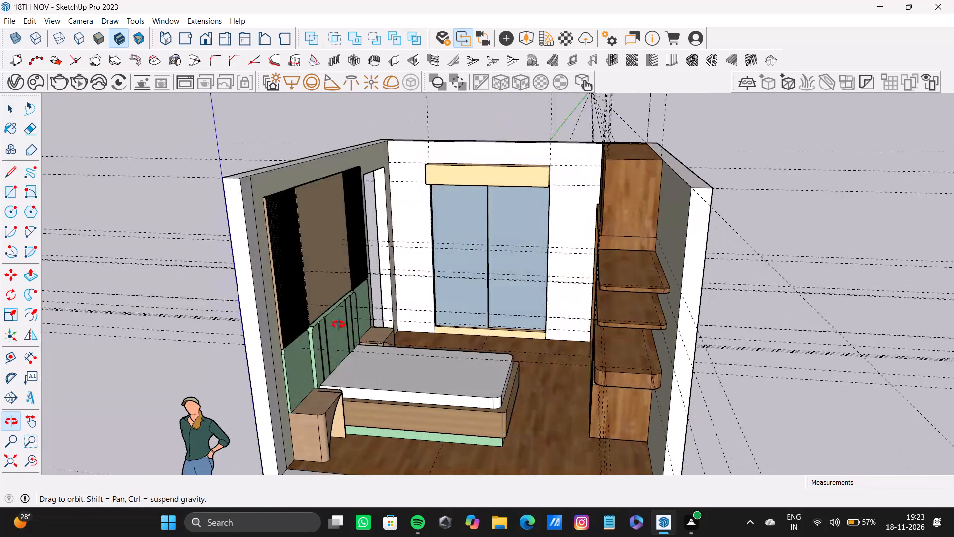
middle_click_drag(338, 325, 292, 377, "shift")
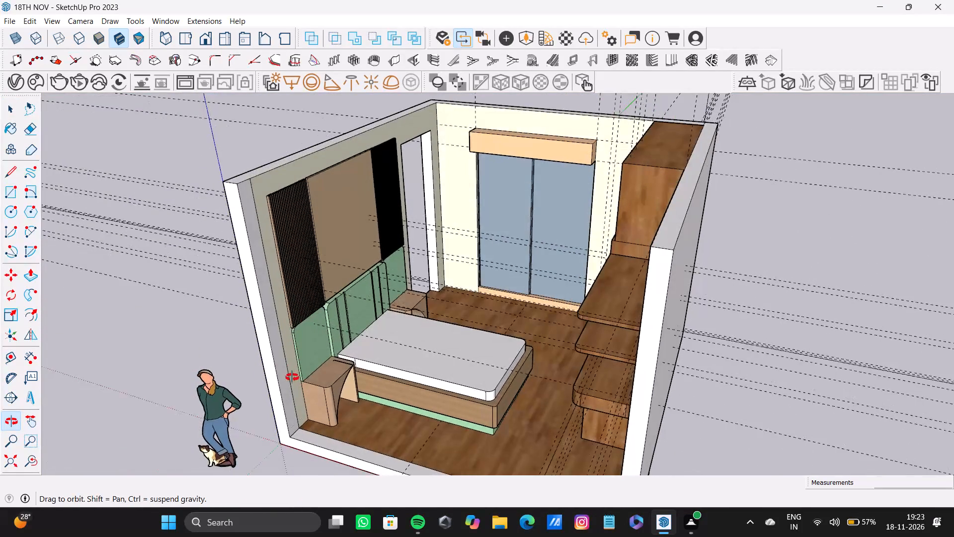
middle_click_drag(292, 377, 603, 366, "shift")
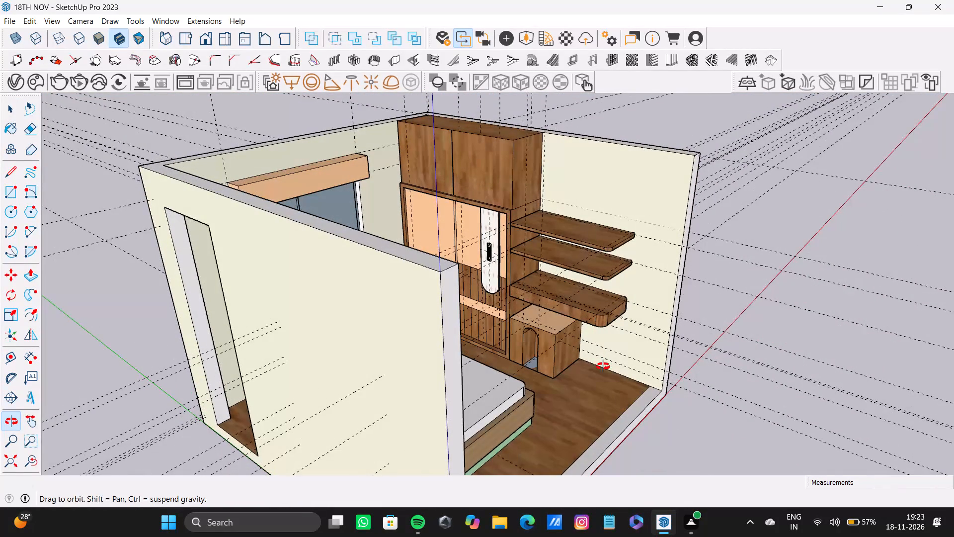
middle_click_drag(603, 366, 631, 418, "shift")
scroll(557, 290, "up", 8, "shift")
scroll(578, 308, "down", 5, "shift")
middle_click_drag(576, 319, 553, 263, "shift")
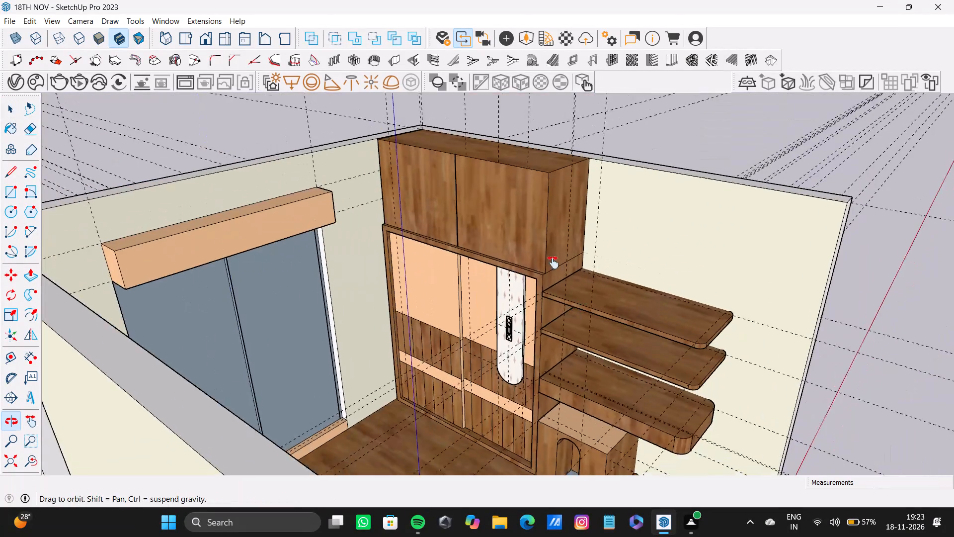
middle_click_drag(553, 263, 517, 197, "shift")
middle_click_drag(602, 320, 541, 326)
middle_click_drag(548, 350, 525, 241, "shift")
Select the bedroom floor face inside its group and paint it with Carrera Marble from the Stone materials.
left_click(558, 313)
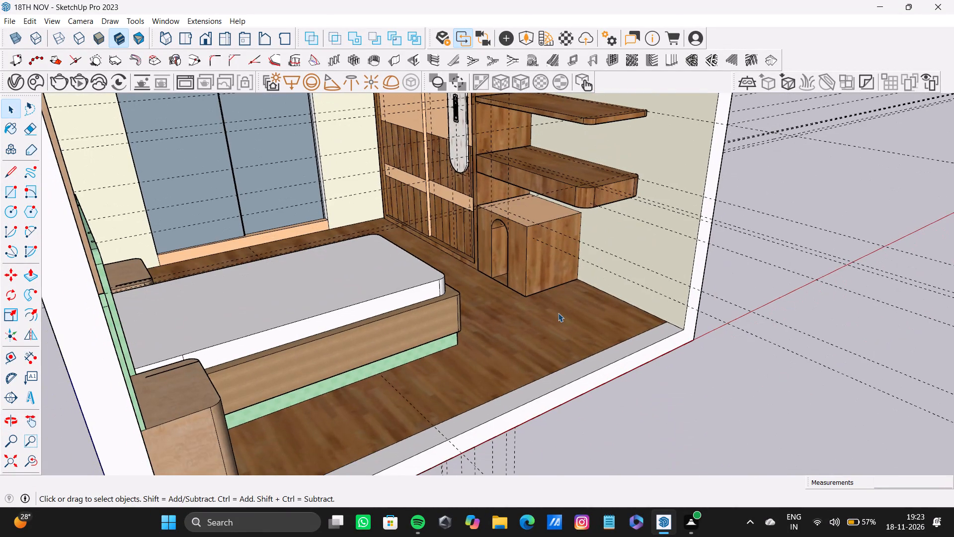
double_click(570, 321)
left_click(571, 324)
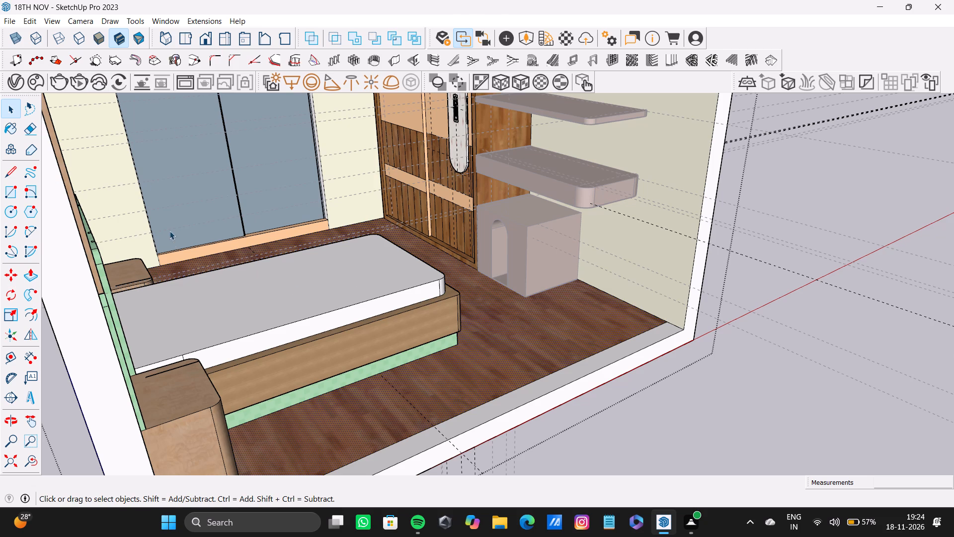
left_click(10, 134)
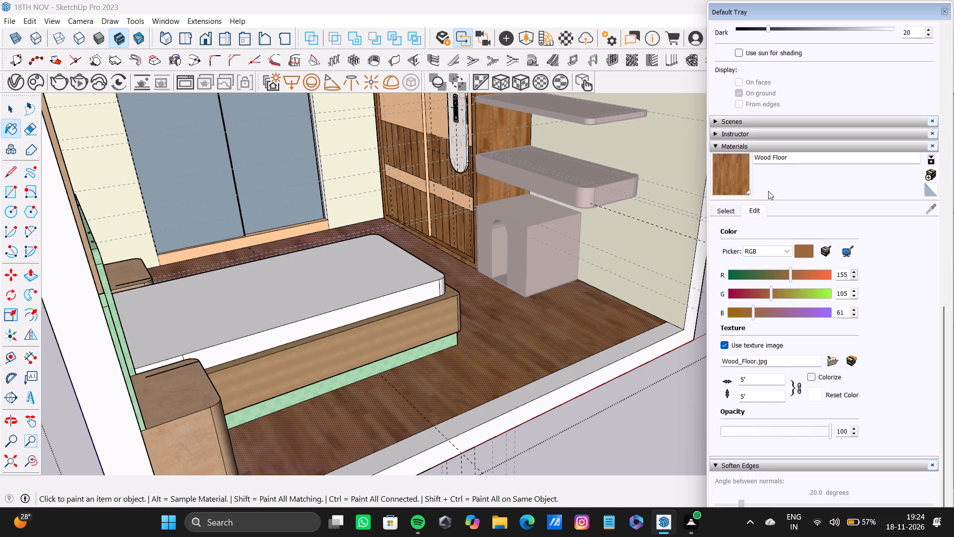
left_click(735, 213)
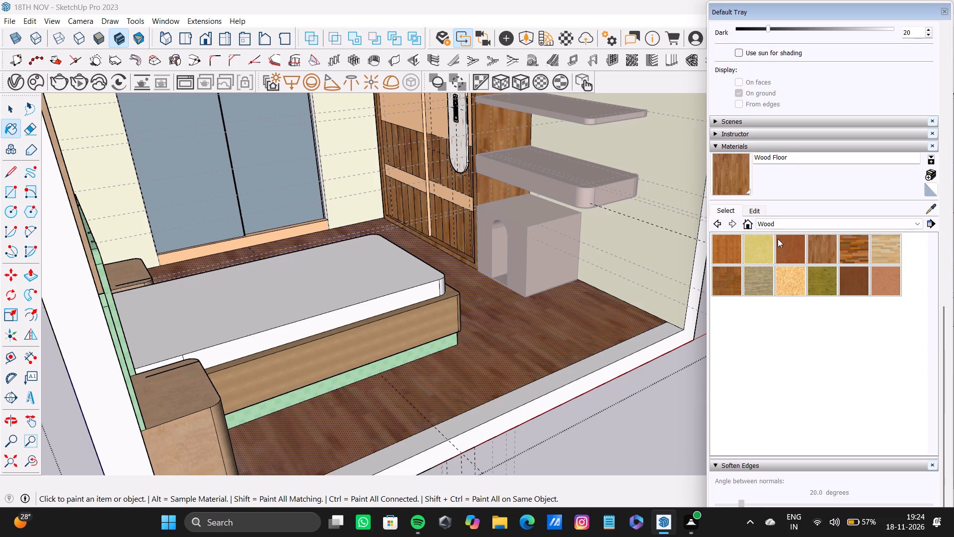
left_click(771, 222)
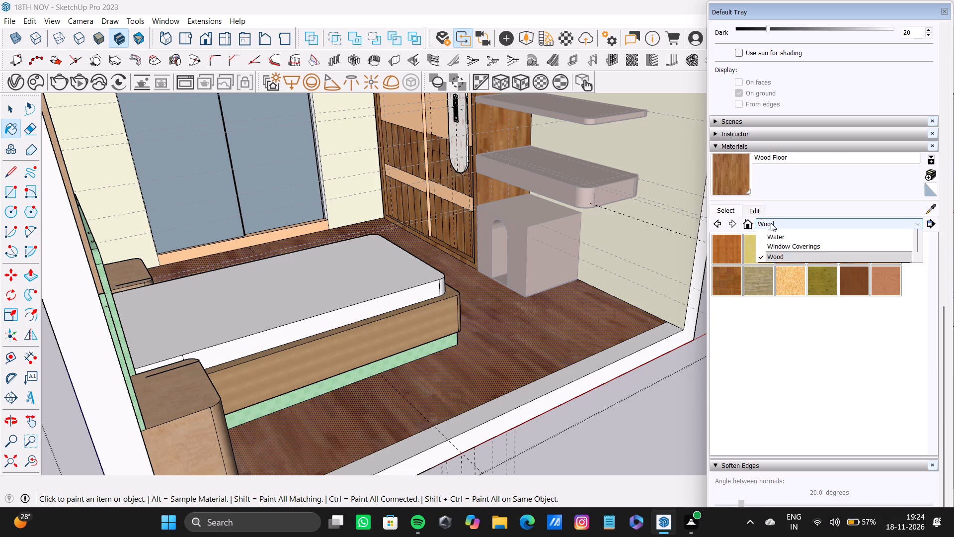
left_click(787, 289)
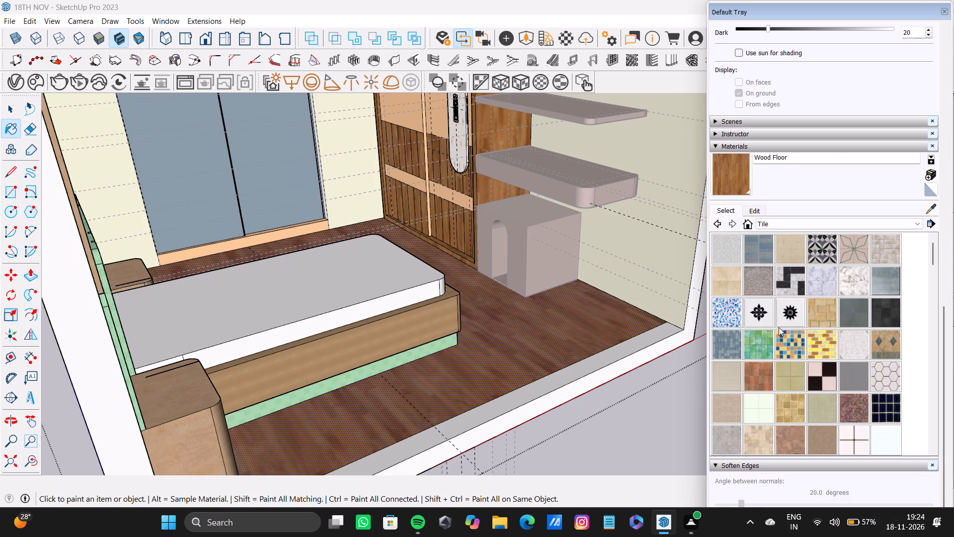
left_click(765, 223)
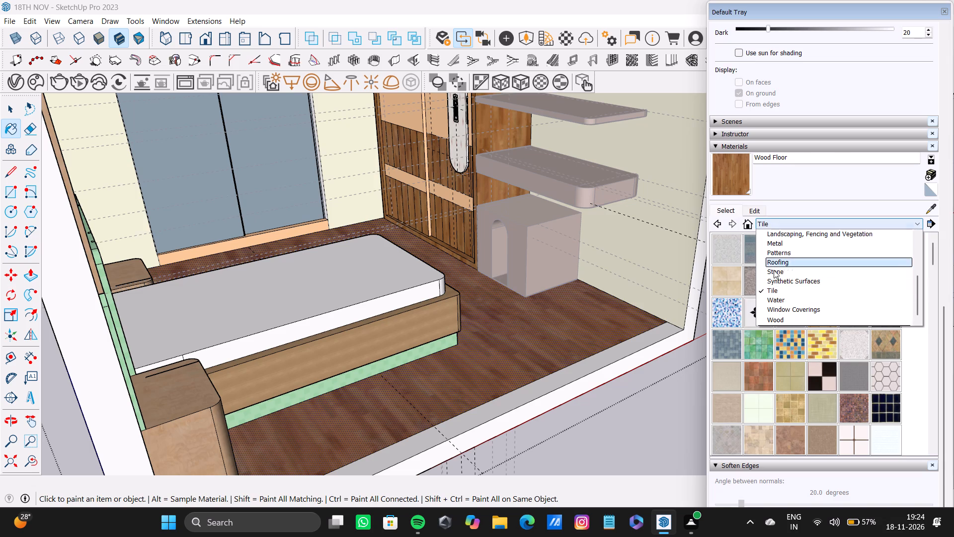
scroll(787, 299, "down", 6)
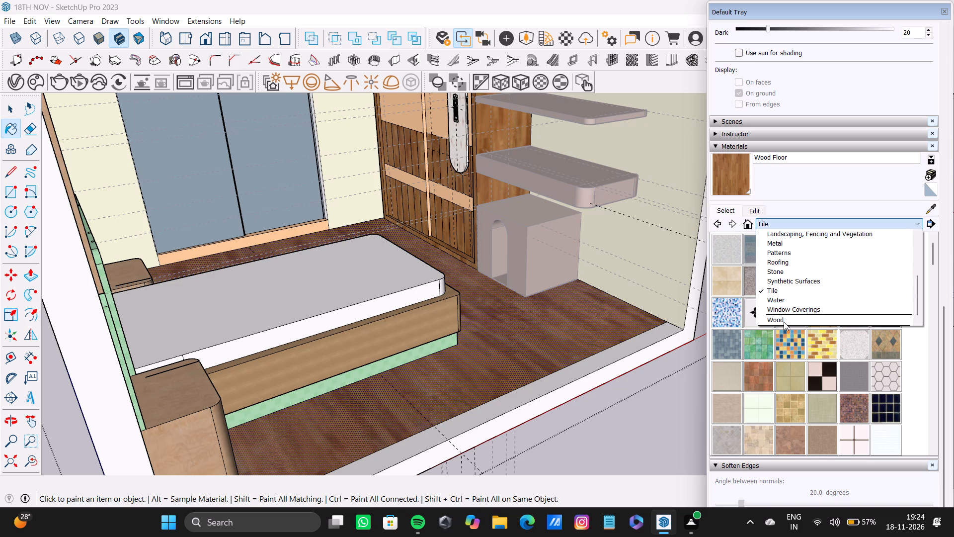
scroll(784, 313, "up", 1)
scroll(784, 313, "down", 3)
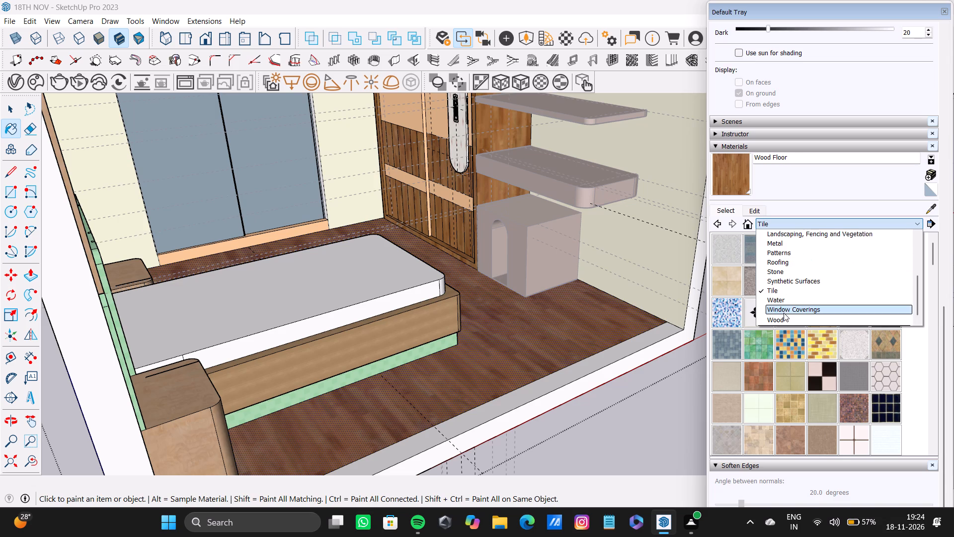
scroll(784, 318, "up", 2)
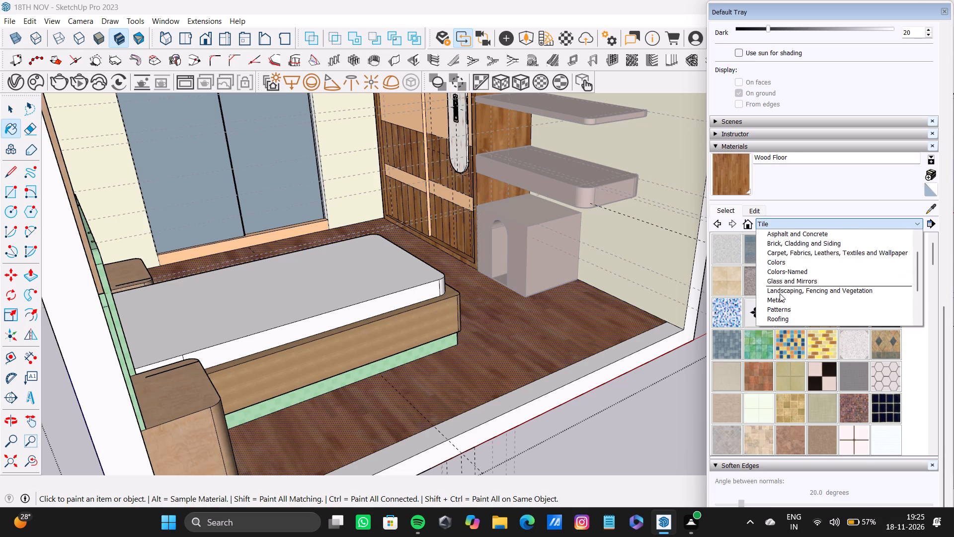
scroll(780, 294, "up", 3)
scroll(790, 309, "down", 2)
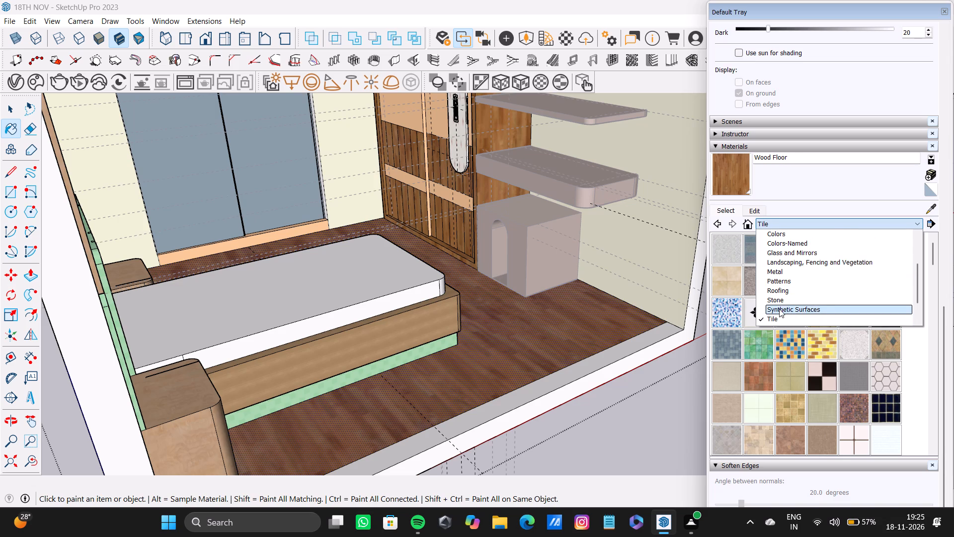
left_click(780, 302)
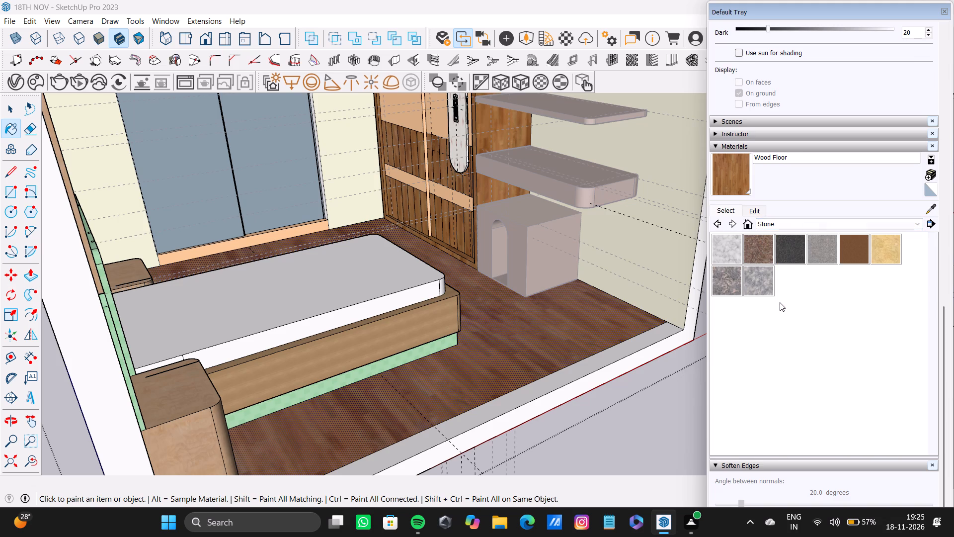
left_click(727, 251)
left_click(632, 331)
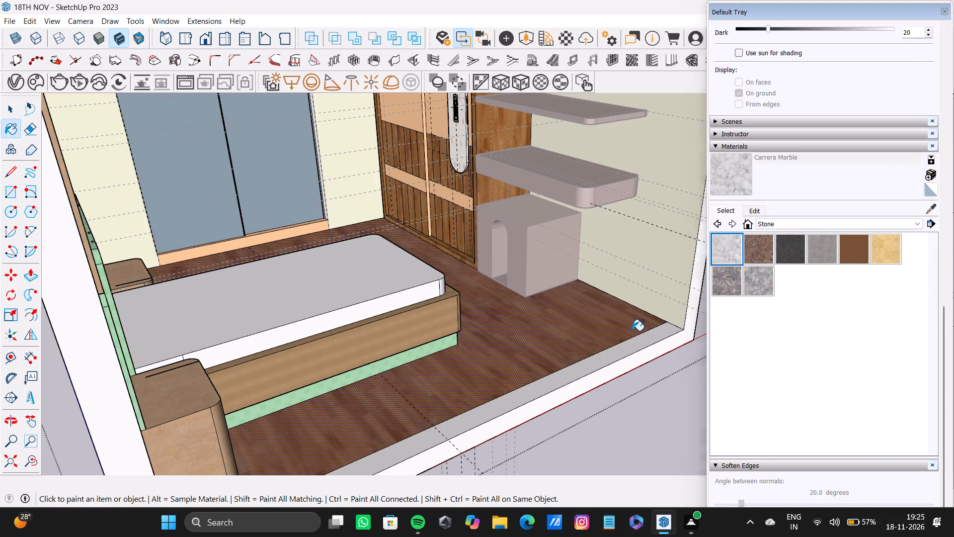
Apply Carrera Marble to the selected floor face, set its texture width to 5', close the tray and deselect the floor.
left_click(619, 323)
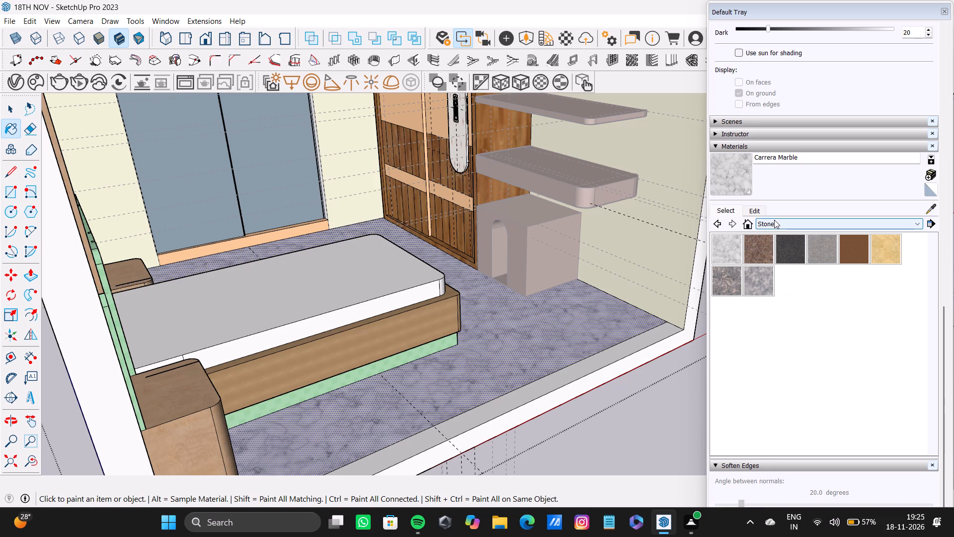
left_click(748, 211)
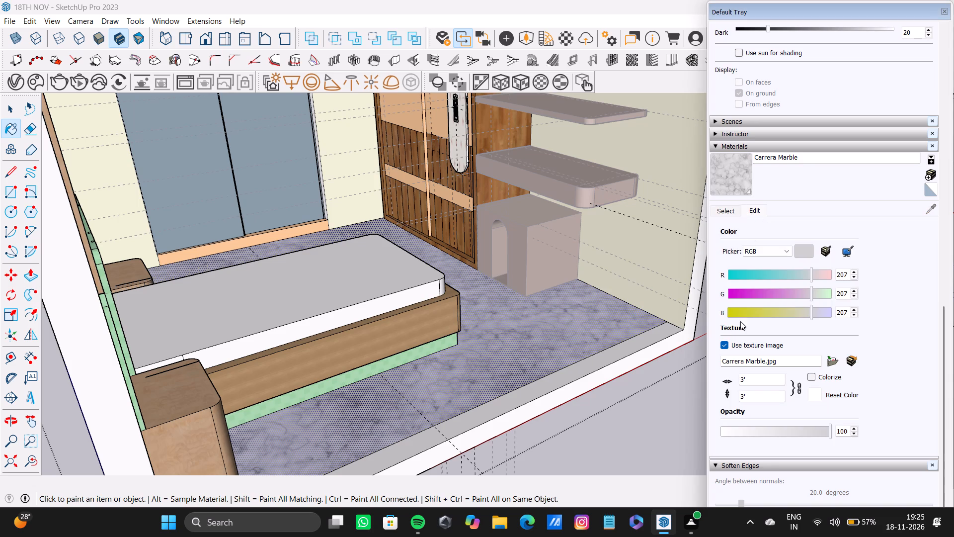
left_click_drag(753, 382, 729, 383)
key("BackSpace")
type("5'")
key("Return")
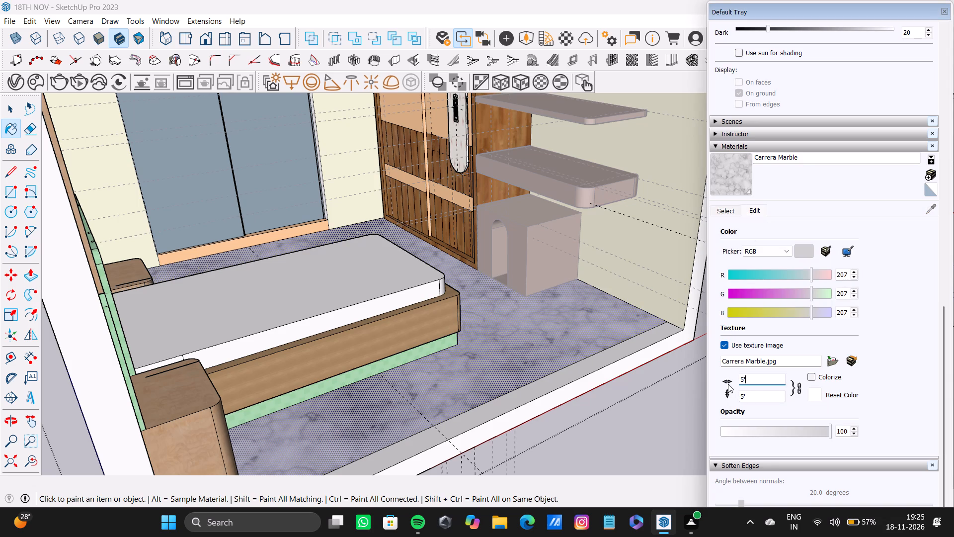
left_click(946, 12)
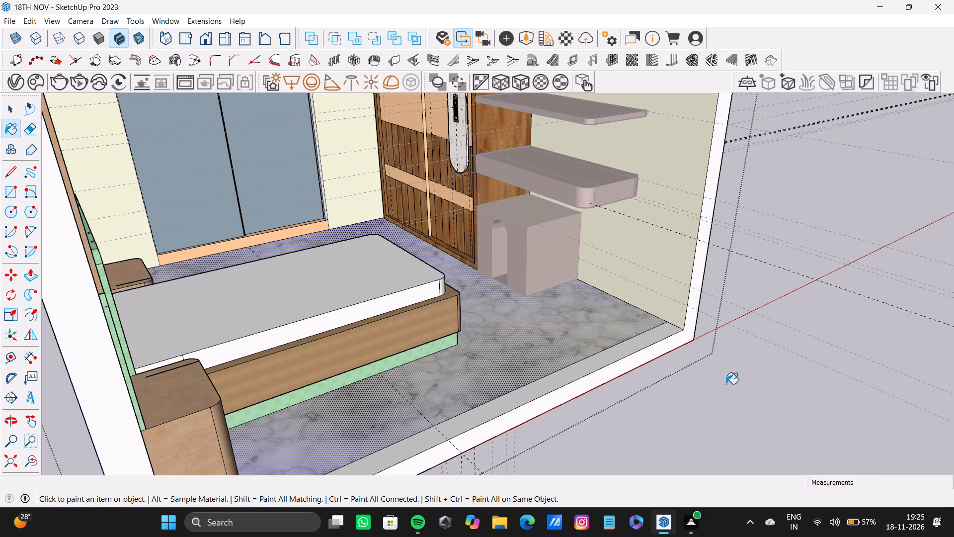
key("space")
left_click(799, 222)
Select the mattress's top and all its side faces inside the group, paint them 0118_Thistle from Colors-Named, close the tray and deselect.
scroll(708, 244, "down", 9)
middle_click_drag(671, 280, 342, 334)
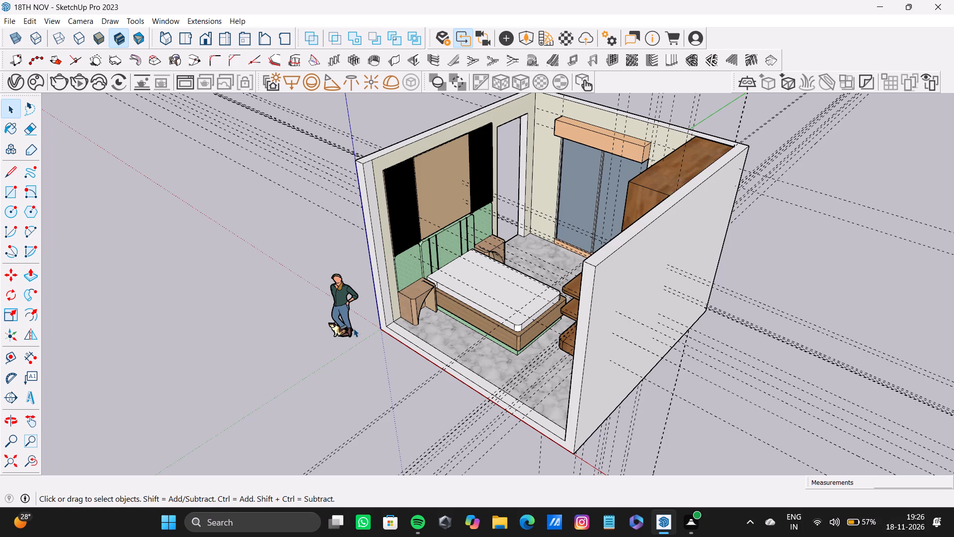
scroll(589, 197, "down", 1)
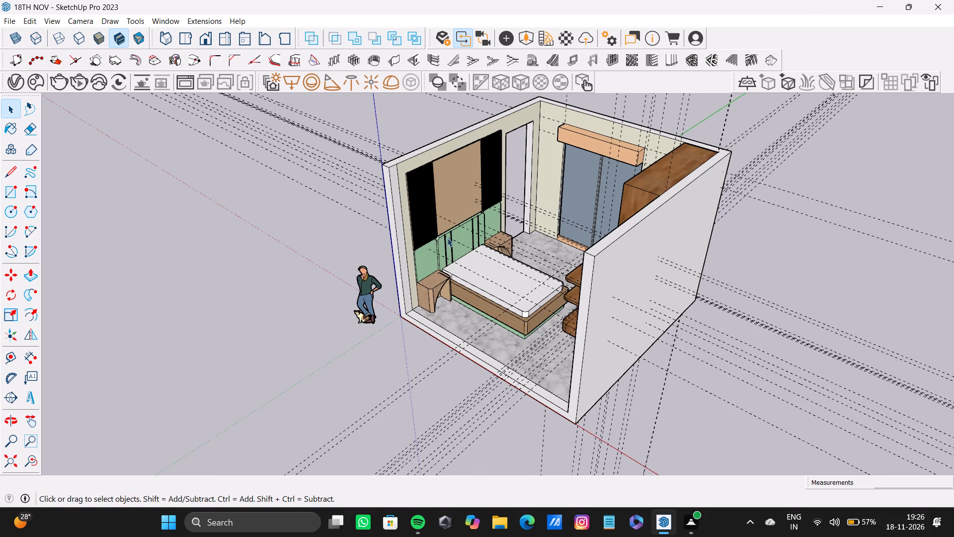
double_click(506, 282)
double_click(510, 288)
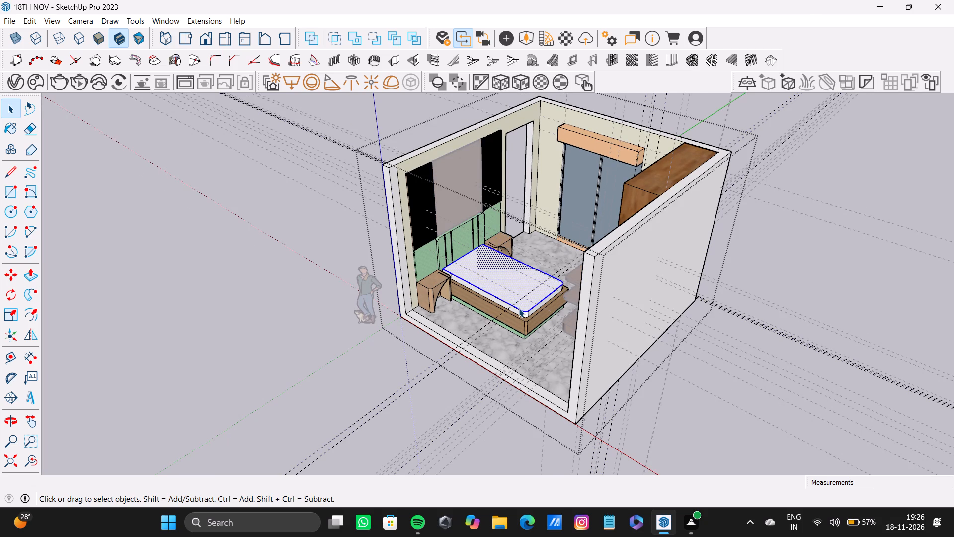
scroll(510, 307, "up", 9, "shift")
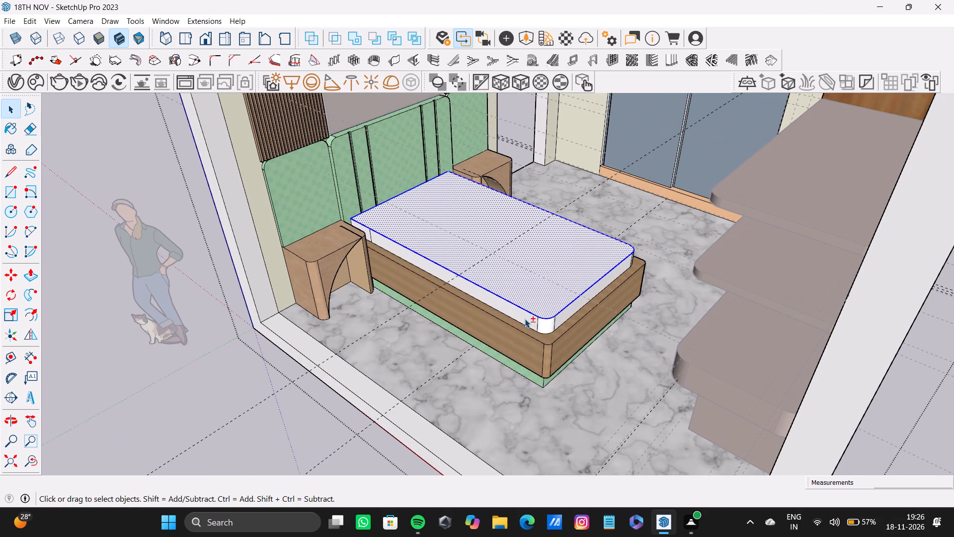
double_click(531, 319, "shift")
double_click(545, 321, "shift")
double_click(559, 317, "shift")
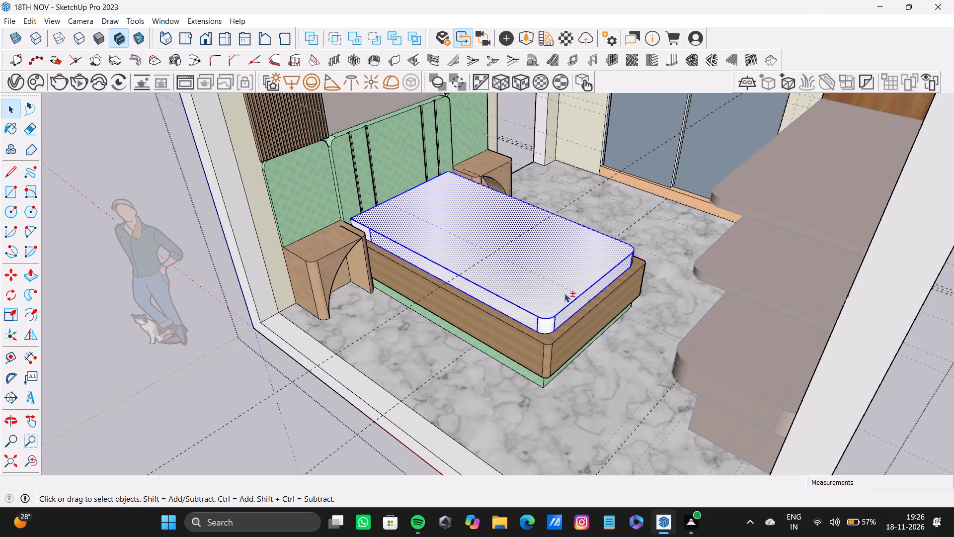
middle_click_drag(555, 263, 557, 361, "shift")
scroll(582, 277, "up", 4, "shift")
middle_click_drag(570, 234, 568, 371, "shift")
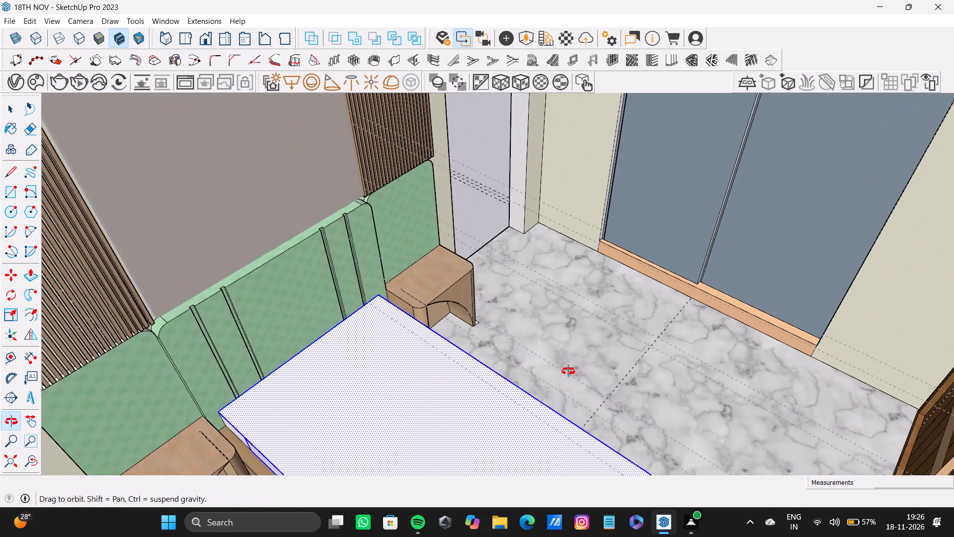
middle_click_drag(568, 371, 305, 427, "shift")
scroll(453, 327, "up", 5)
middle_click_drag(465, 325, 443, 319)
scroll(443, 319, "up", 3, "shift")
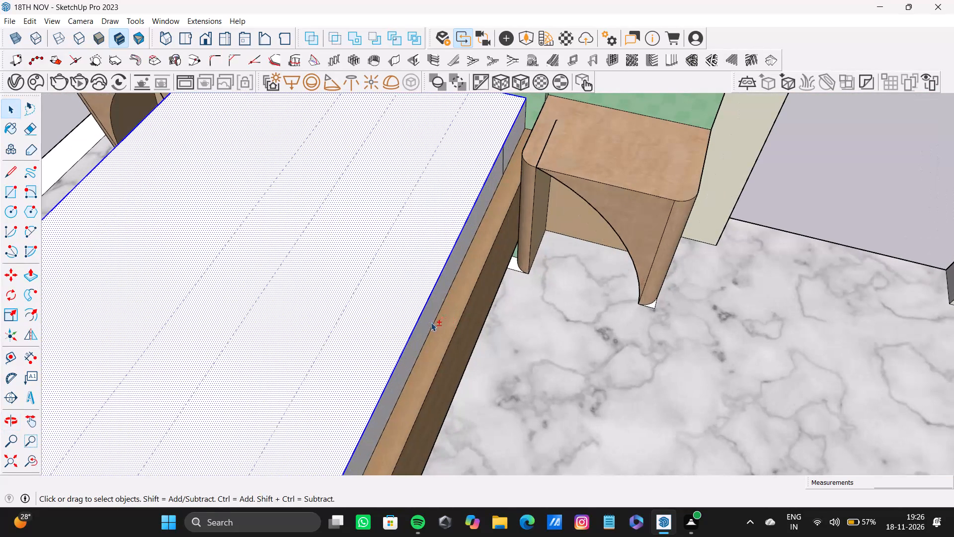
double_click(431, 322, "shift")
scroll(431, 323, "down", 14, "shift")
scroll(445, 265, "up", 8, "shift")
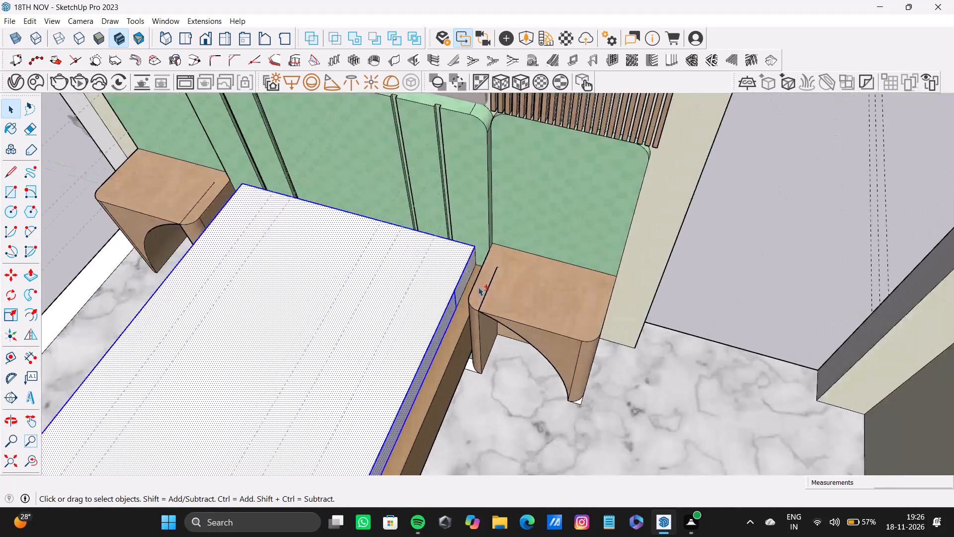
scroll(478, 287, "up", 7, "shift")
left_click(459, 273, "shift")
scroll(427, 319, "down", 15, "shift")
middle_click_drag(425, 324, 692, 347)
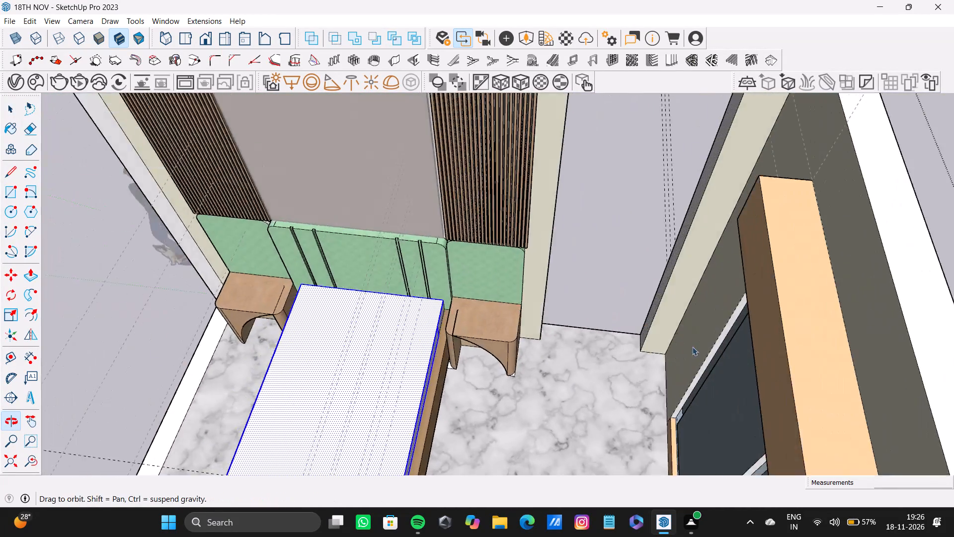
middle_click_drag(692, 347, 690, 347)
middle_click_drag(446, 353, 450, 187)
middle_click_drag(487, 366, 511, 246)
scroll(260, 388, "up", 6, "shift")
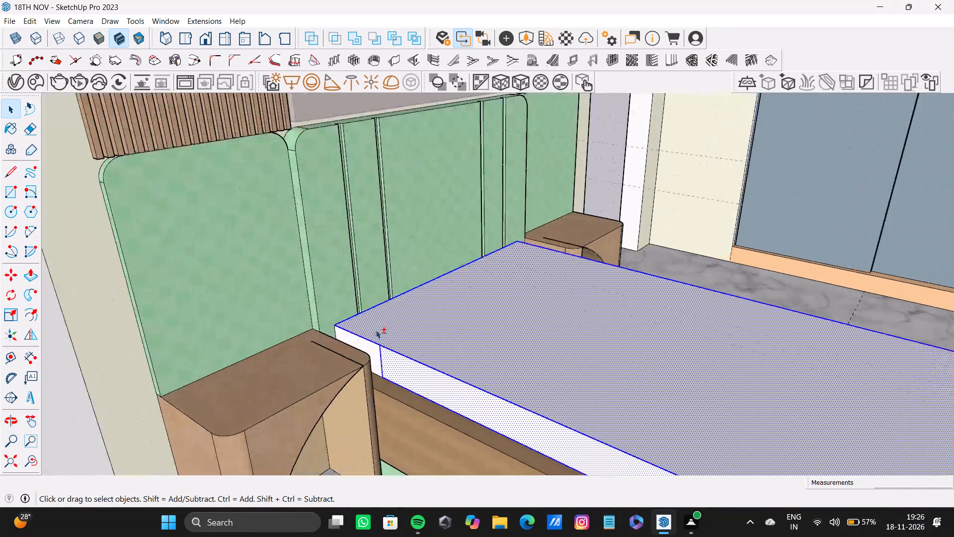
scroll(376, 330, "up", 3, "shift")
double_click(380, 358, "shift")
scroll(431, 366, "down", 8, "shift")
middle_click_drag(496, 358, 401, 313, "shift")
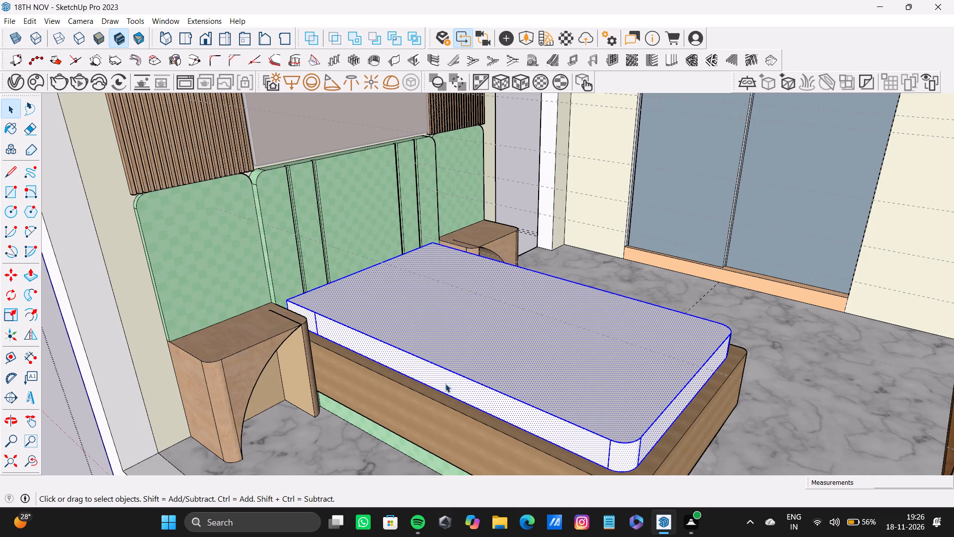
left_click(7, 133)
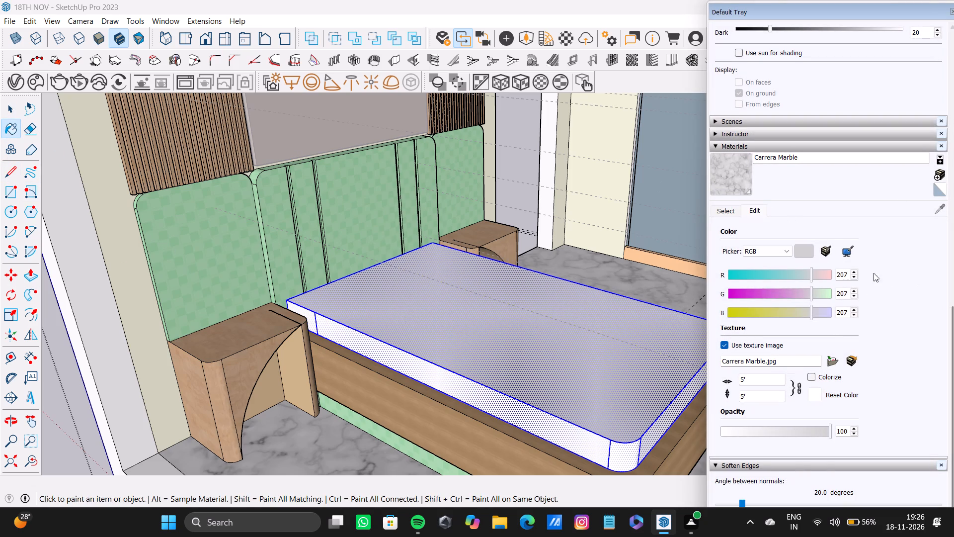
left_click(730, 213)
left_click(774, 223)
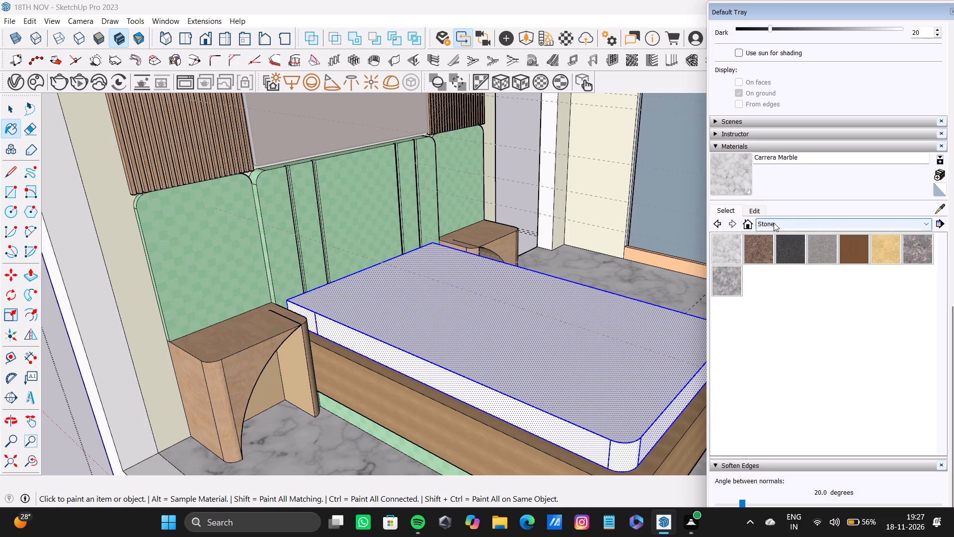
scroll(794, 273, "up", 2)
left_click(787, 300)
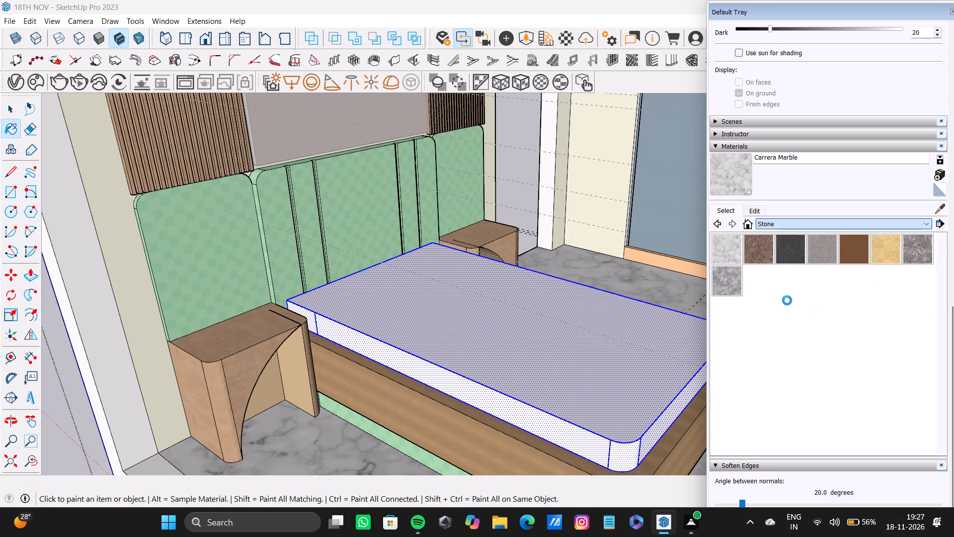
scroll(842, 340, "down", 5)
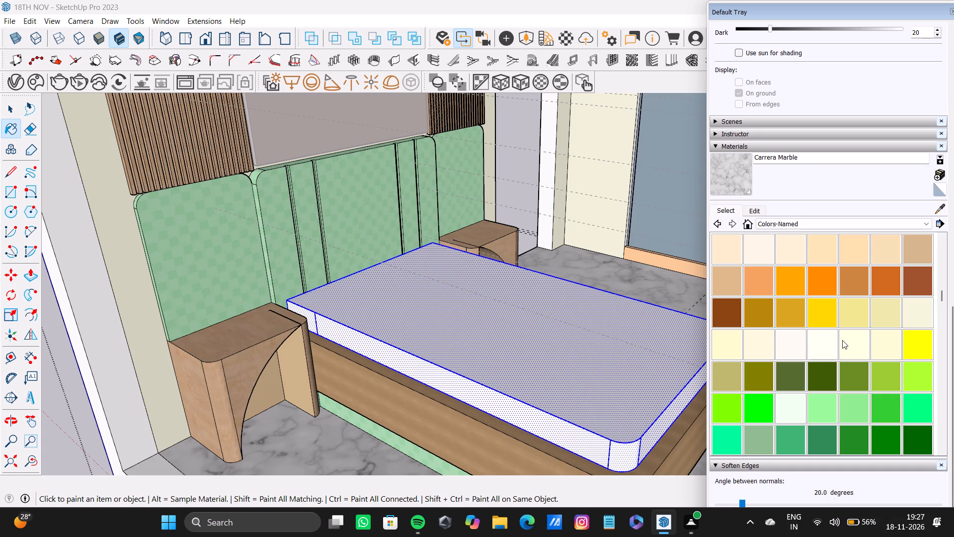
scroll(859, 367, "down", 4)
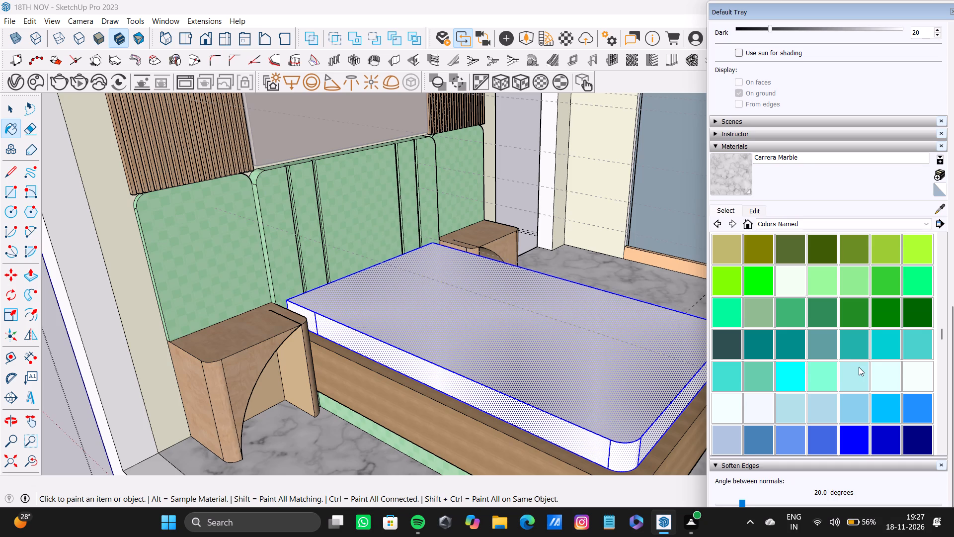
scroll(849, 351, "down", 6)
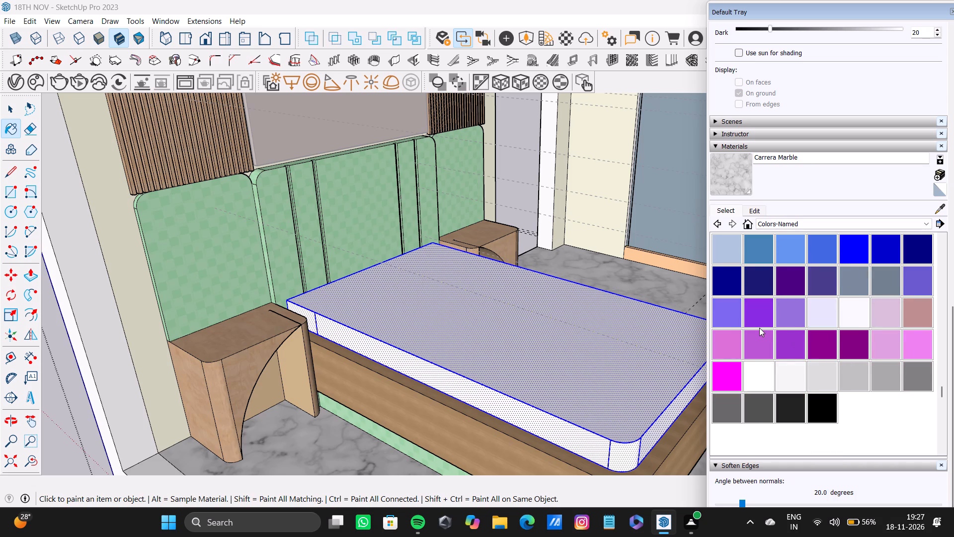
left_click(891, 310)
left_click(643, 372)
left_click(648, 379)
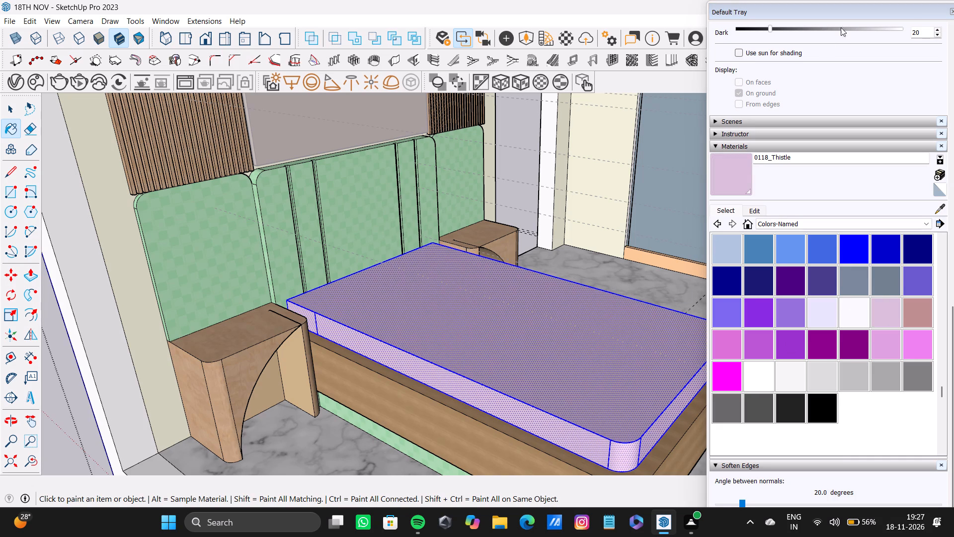
left_click_drag(922, 11, 887, 22)
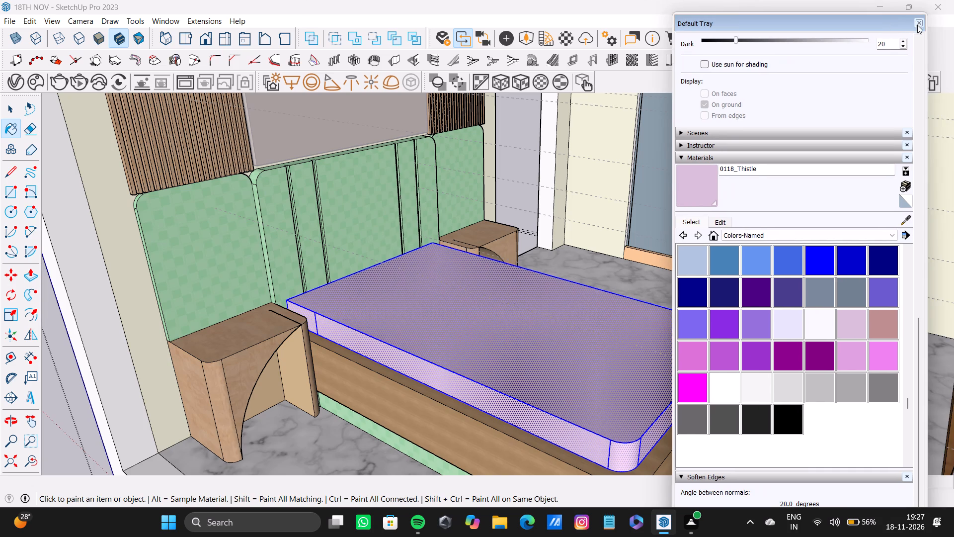
left_click(917, 25)
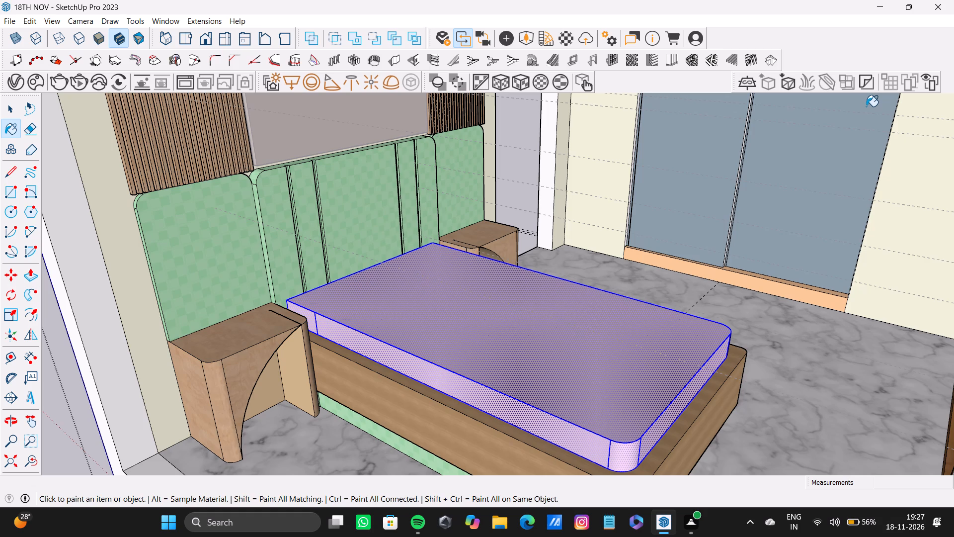
scroll(608, 291, "down", 19)
key("space")
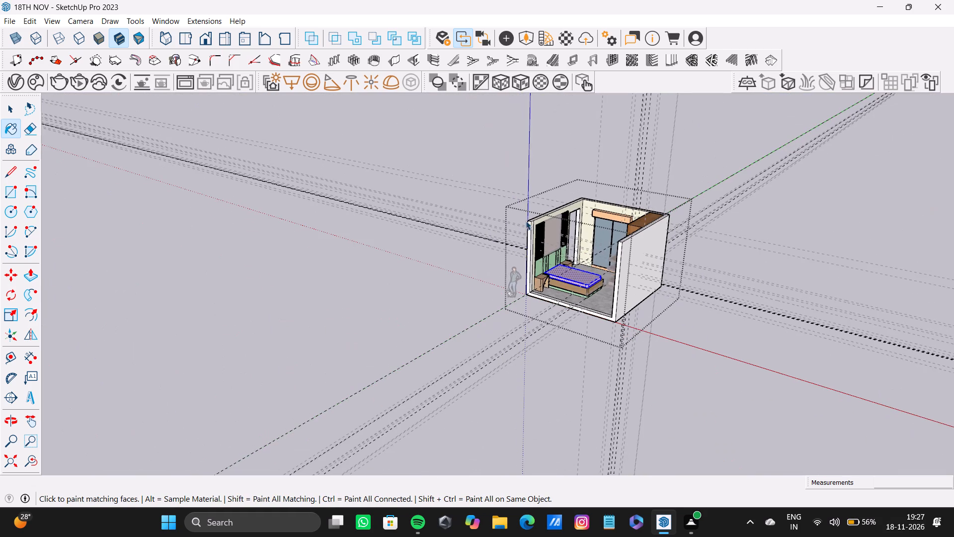
left_click(523, 179)
Look over the mattress colour together with the headboard wall, window, shelves and floor finishes from several angles.
scroll(556, 237, "up", 15)
middle_click_drag(572, 294, 537, 331, "shift")
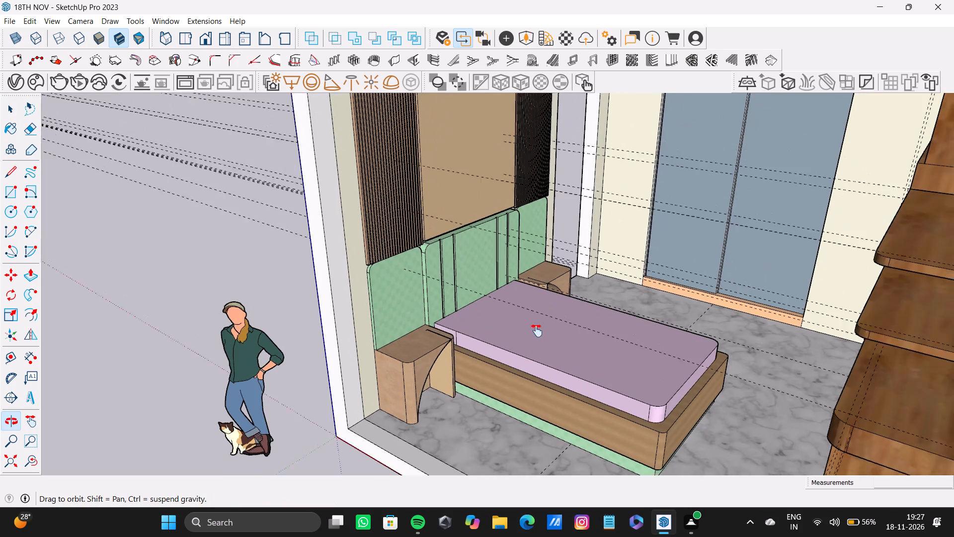
middle_click_drag(537, 331, 534, 338, "shift")
scroll(534, 310, "down", 4)
middle_click_drag(537, 302, 523, 373, "shift")
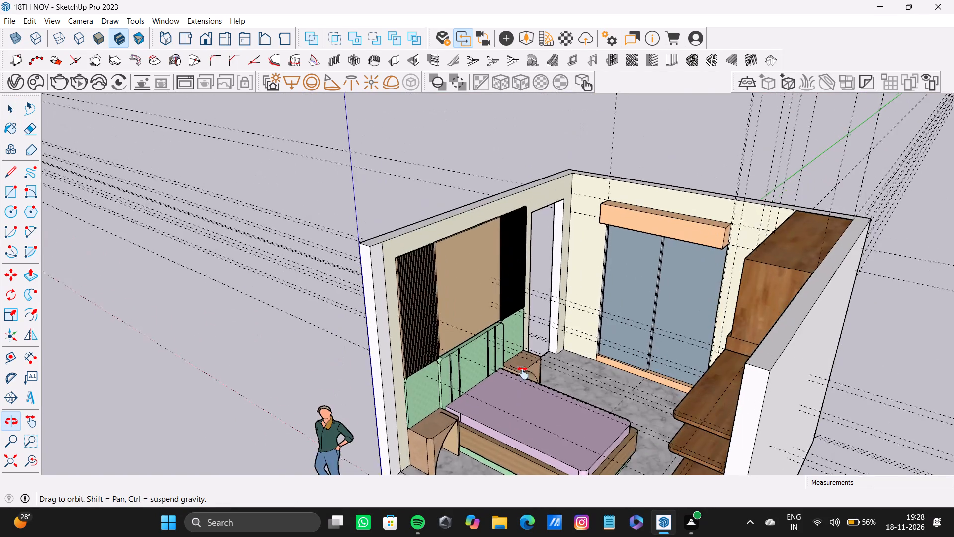
middle_click_drag(523, 373, 621, 263, "shift")
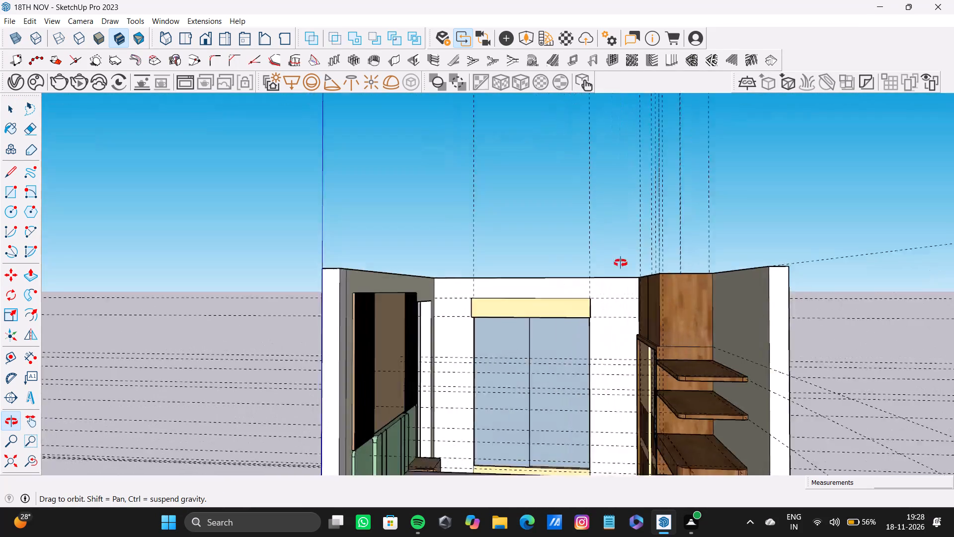
middle_click_drag(621, 263, 649, 310, "shift")
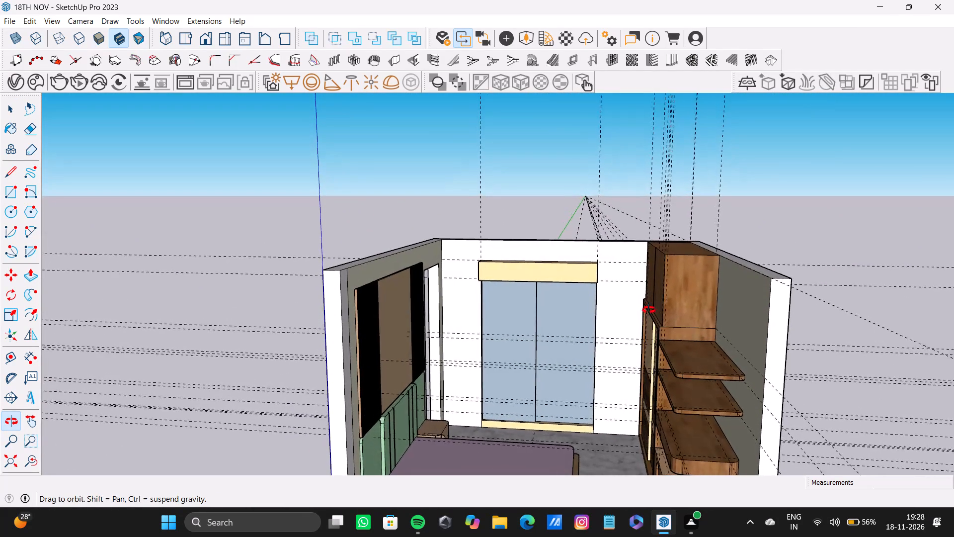
middle_click_drag(649, 310, 649, 310, "shift")
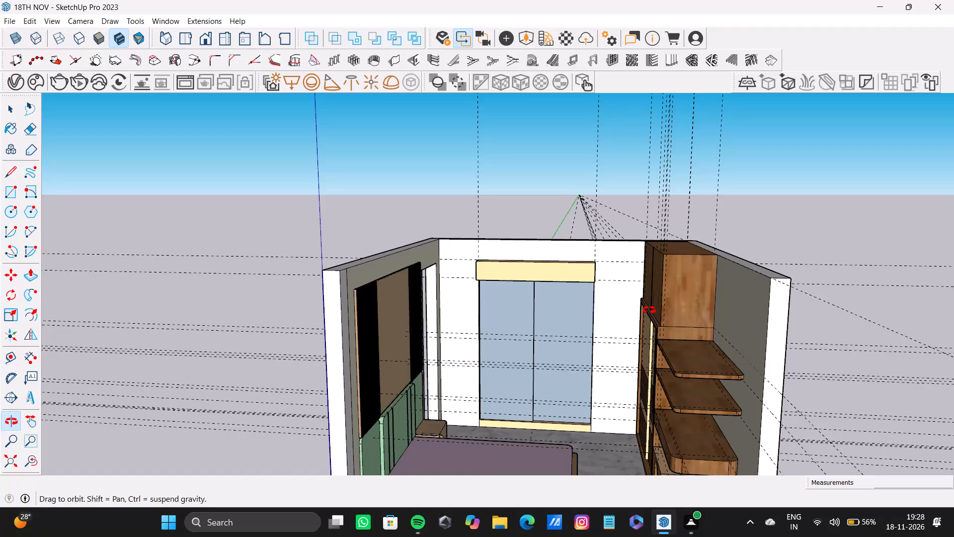
middle_click_drag(649, 310, 598, 203, "shift")
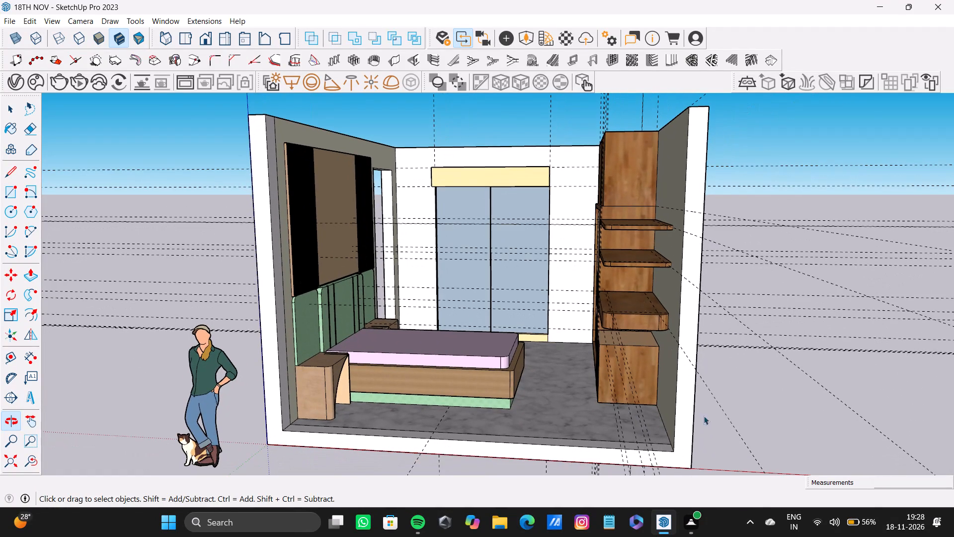
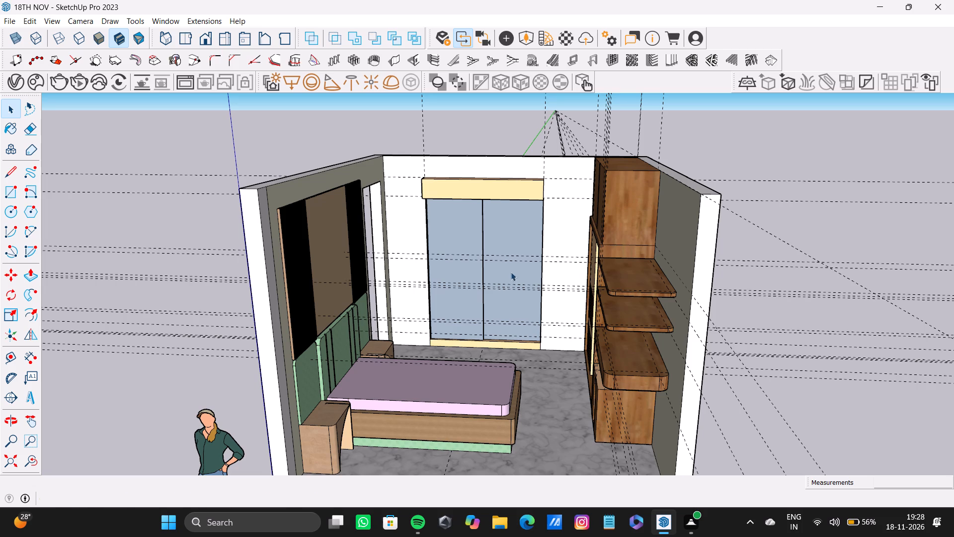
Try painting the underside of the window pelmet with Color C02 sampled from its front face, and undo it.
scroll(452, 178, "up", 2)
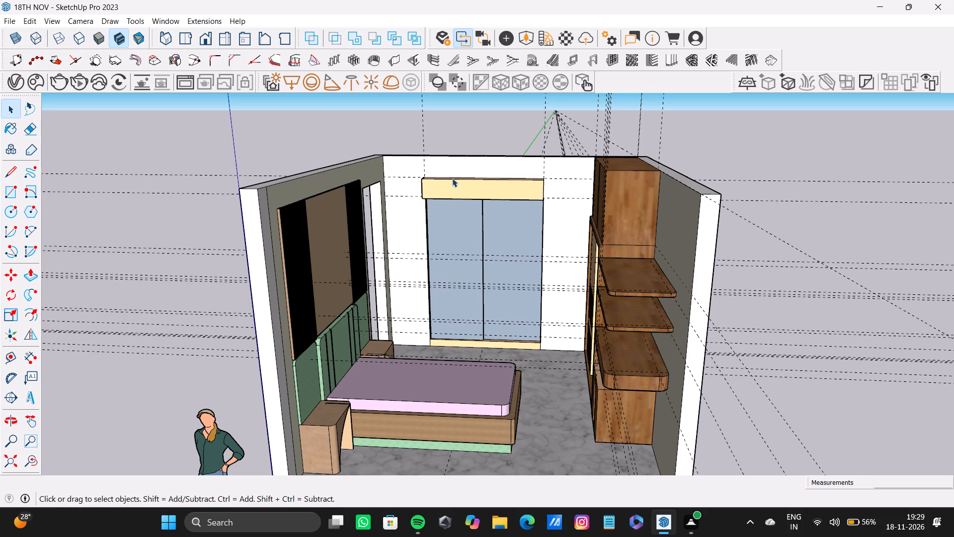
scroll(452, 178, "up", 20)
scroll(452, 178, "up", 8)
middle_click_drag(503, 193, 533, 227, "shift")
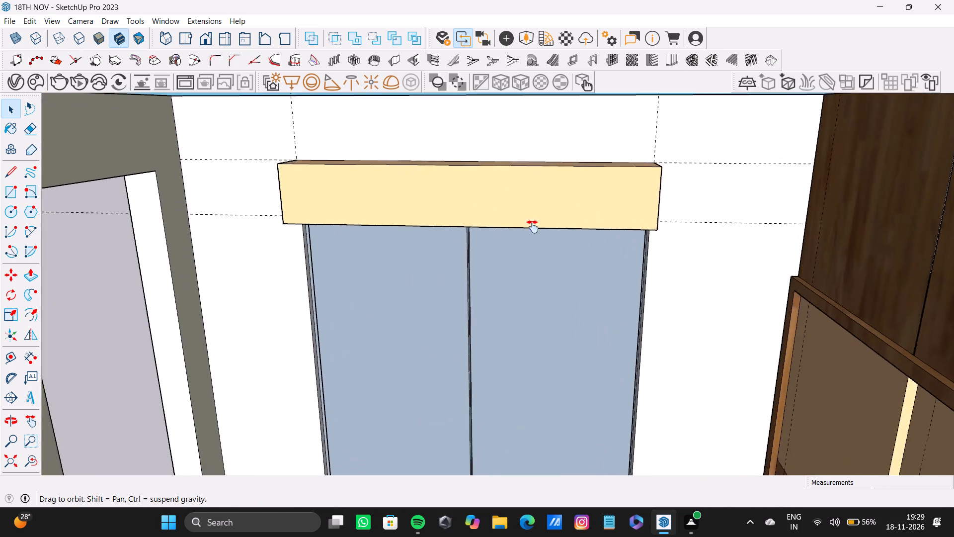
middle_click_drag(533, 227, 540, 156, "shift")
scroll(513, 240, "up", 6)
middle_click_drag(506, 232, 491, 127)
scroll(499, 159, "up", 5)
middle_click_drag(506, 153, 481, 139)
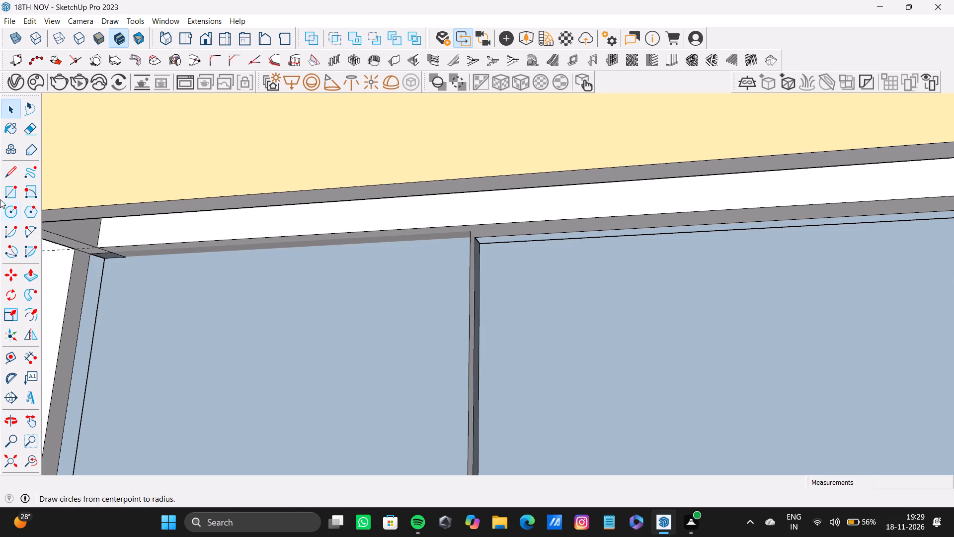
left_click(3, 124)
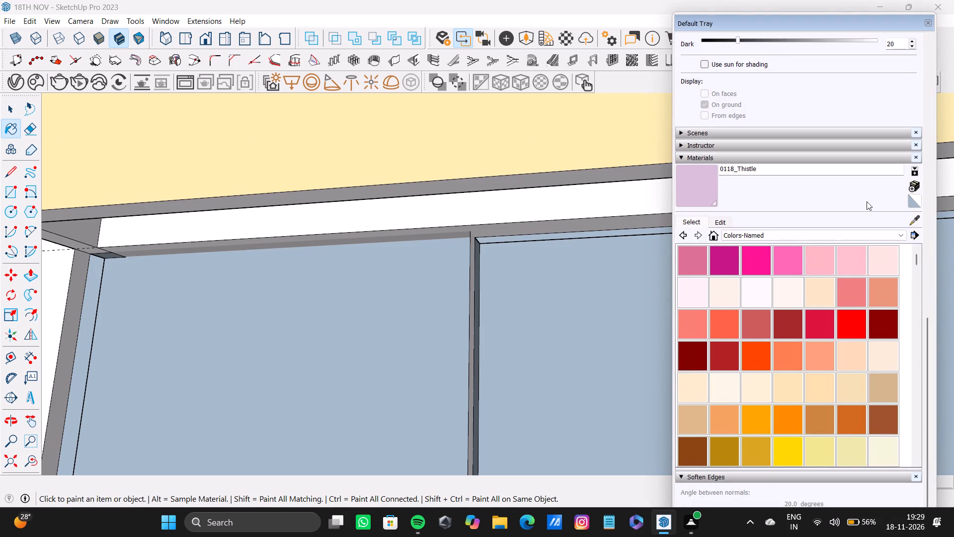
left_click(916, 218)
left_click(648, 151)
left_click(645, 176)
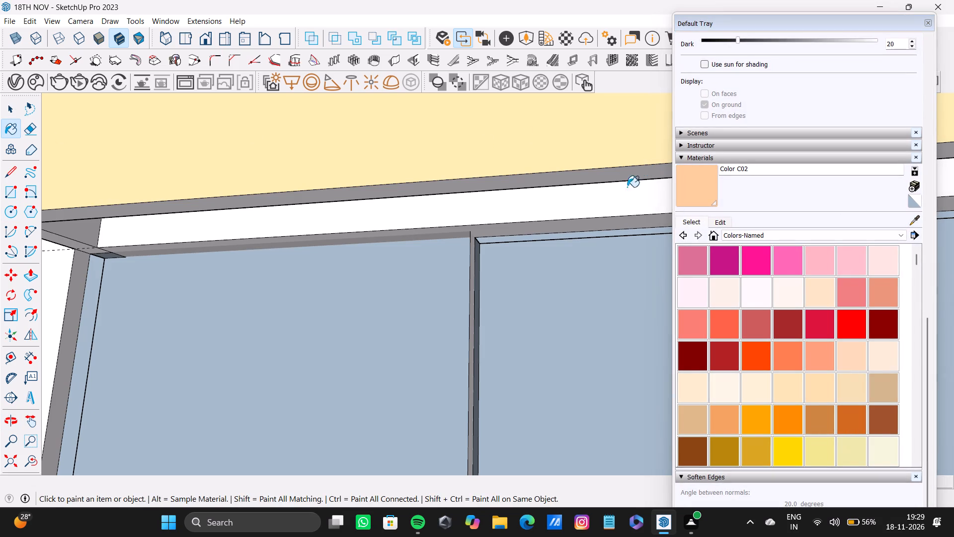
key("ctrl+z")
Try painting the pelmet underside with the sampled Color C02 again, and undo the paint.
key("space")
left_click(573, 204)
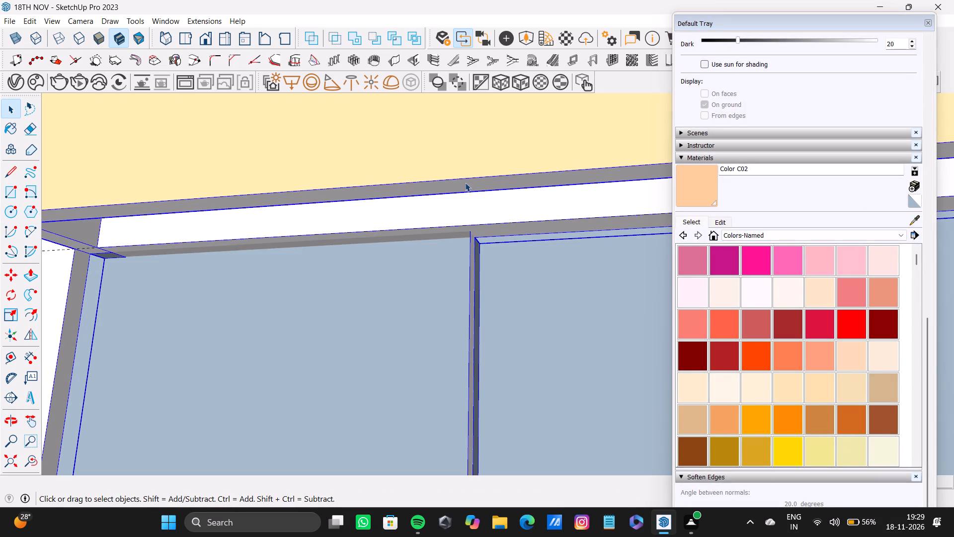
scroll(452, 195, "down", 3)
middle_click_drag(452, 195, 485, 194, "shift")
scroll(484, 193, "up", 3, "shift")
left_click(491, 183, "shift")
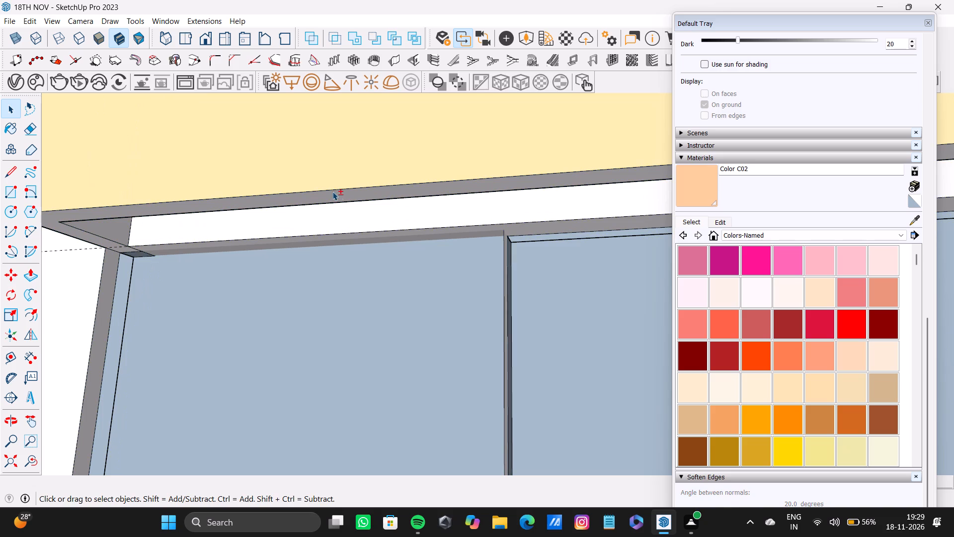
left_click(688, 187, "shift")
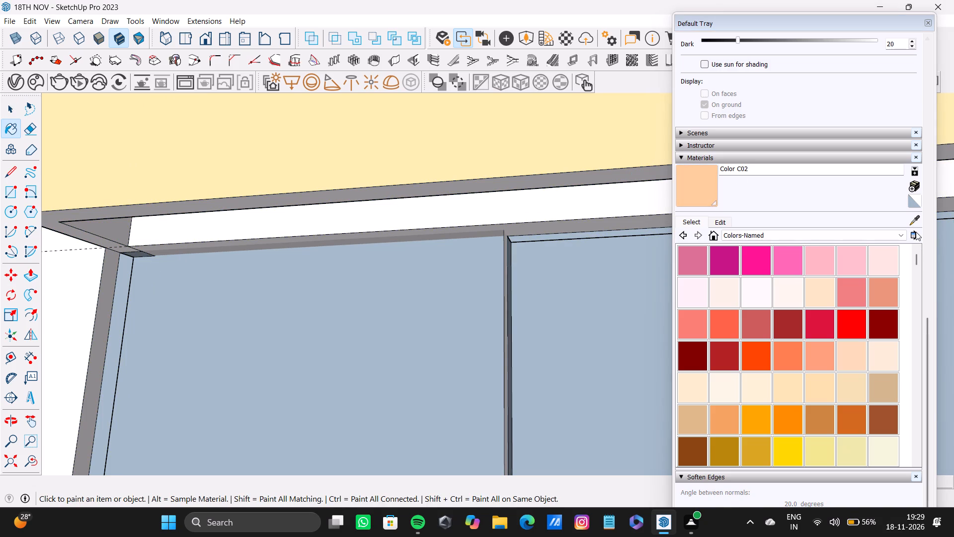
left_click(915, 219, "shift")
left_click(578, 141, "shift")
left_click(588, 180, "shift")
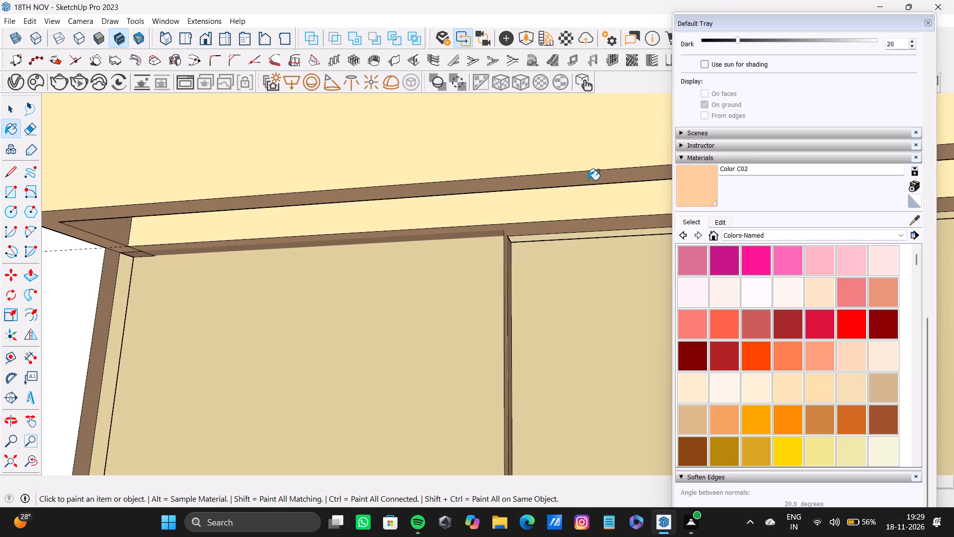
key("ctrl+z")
Inside the window group, select the pelmet's inner recess faces and bottom rim and paint them with Color C02.
key("space")
left_click(579, 206)
triple_click(577, 200)
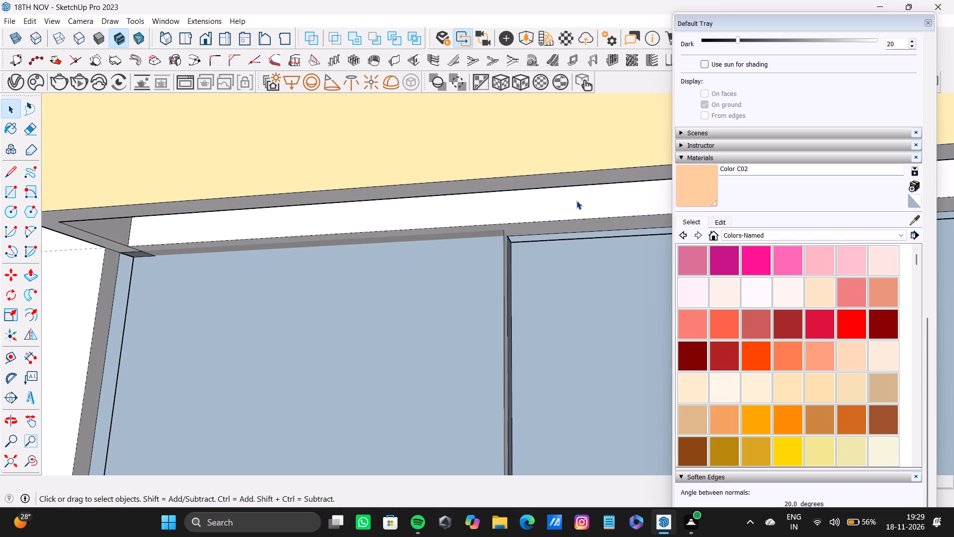
left_click(573, 190)
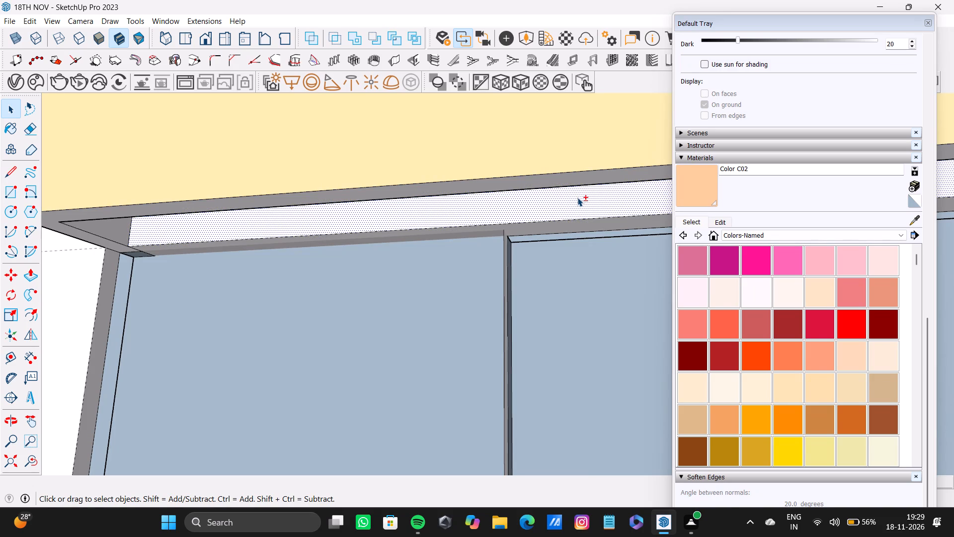
left_click(581, 177, "shift")
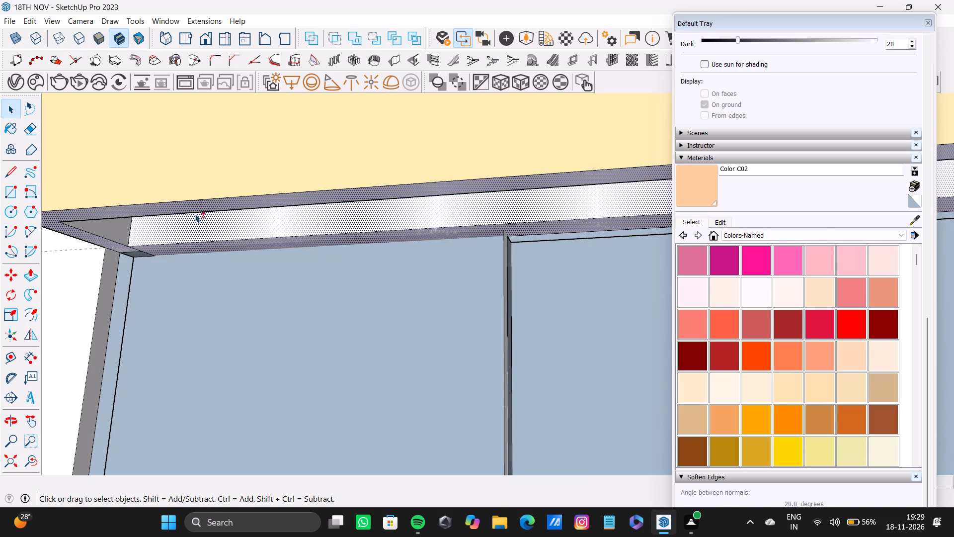
left_click(116, 227, "shift")
left_click(697, 183, "shift")
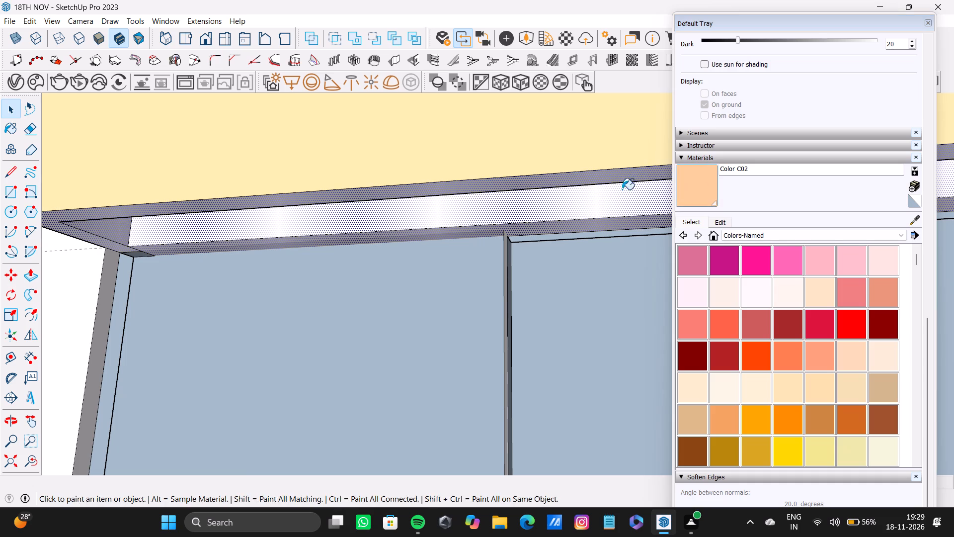
left_click(633, 172, "shift")
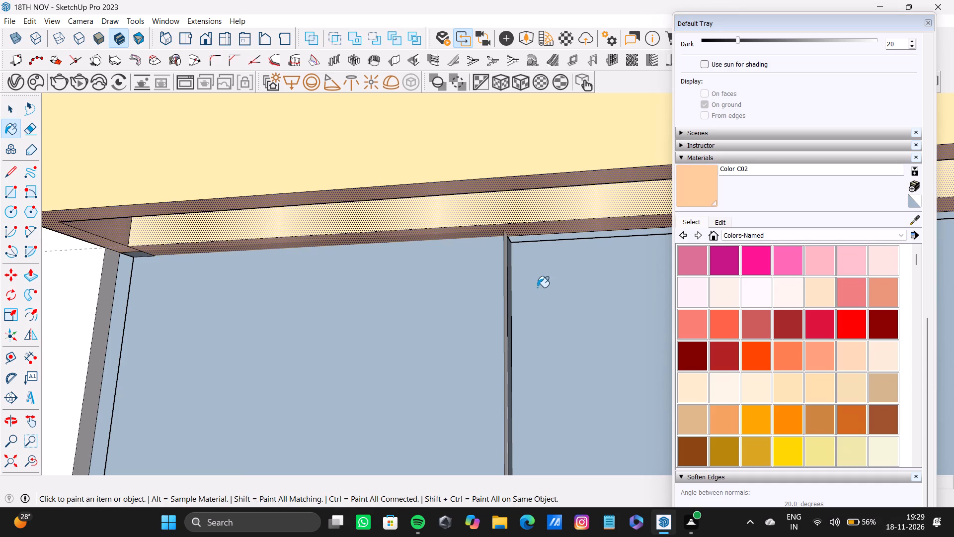
middle_click_drag(537, 287, 482, 324)
key("space")
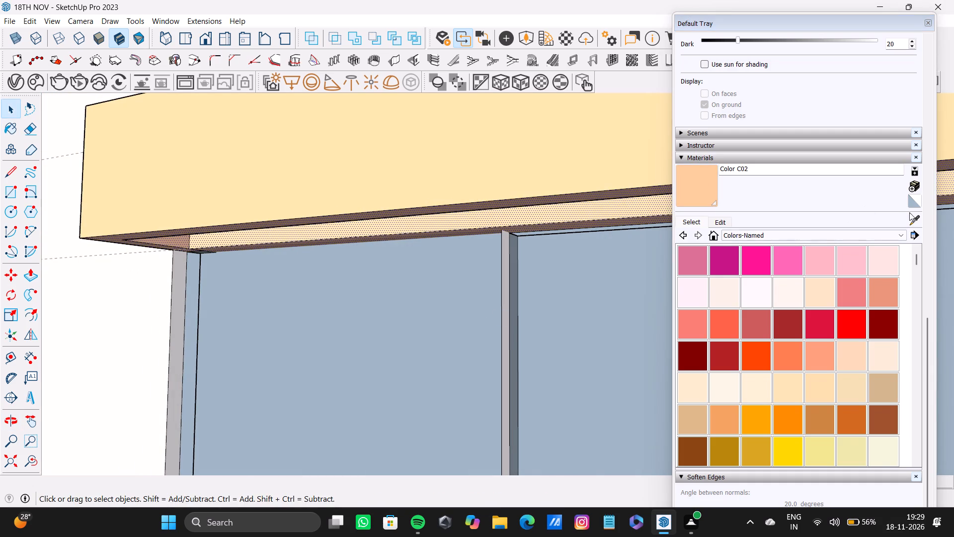
Sample Glass Tinted Orange from the window pane, paint the window's centre mullion with it, and leave the group.
left_click(915, 225)
left_click(456, 341)
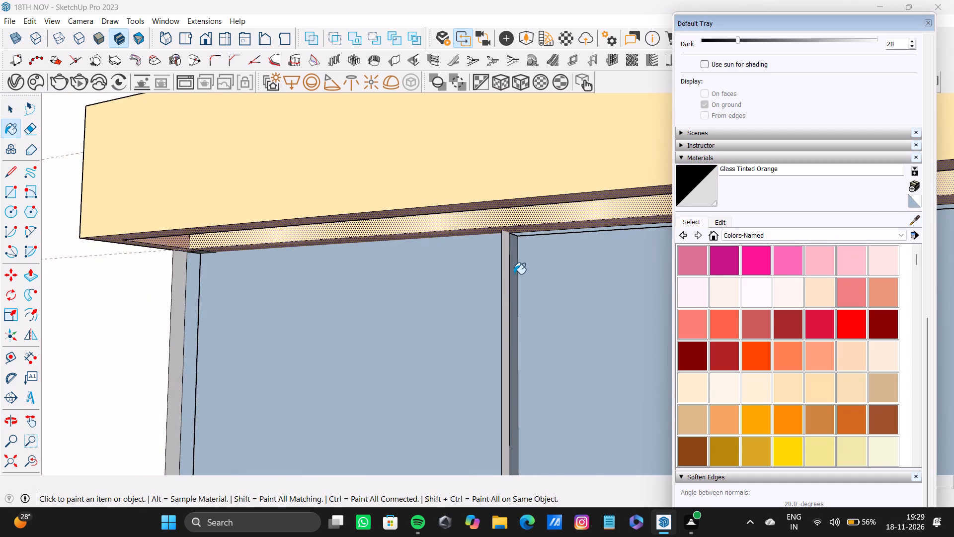
left_click(503, 276)
middle_click_drag(480, 268, 583, 261)
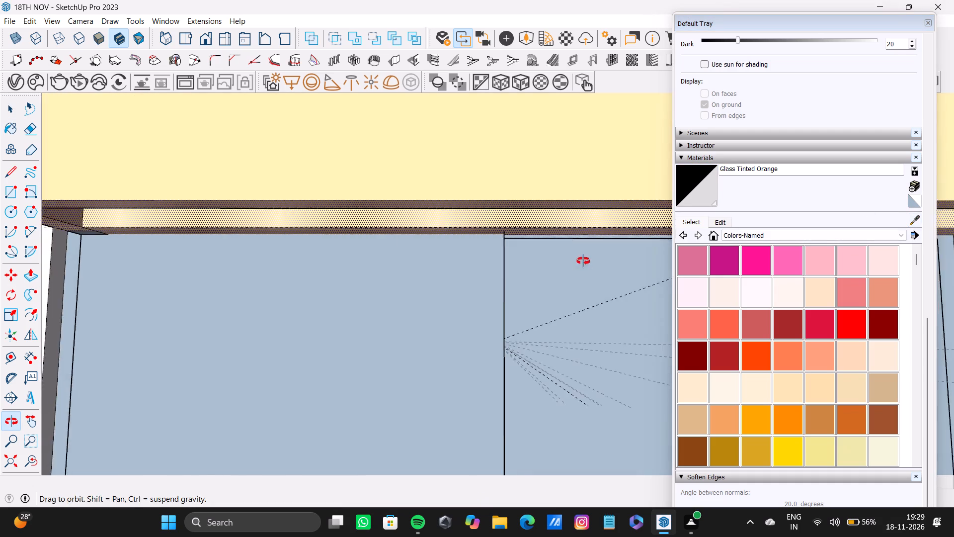
middle_click_drag(583, 261, 600, 321)
scroll(531, 334, "down", 5)
middle_click_drag(523, 330, 473, 312, "shift")
key("space")
scroll(382, 237, "down", 7)
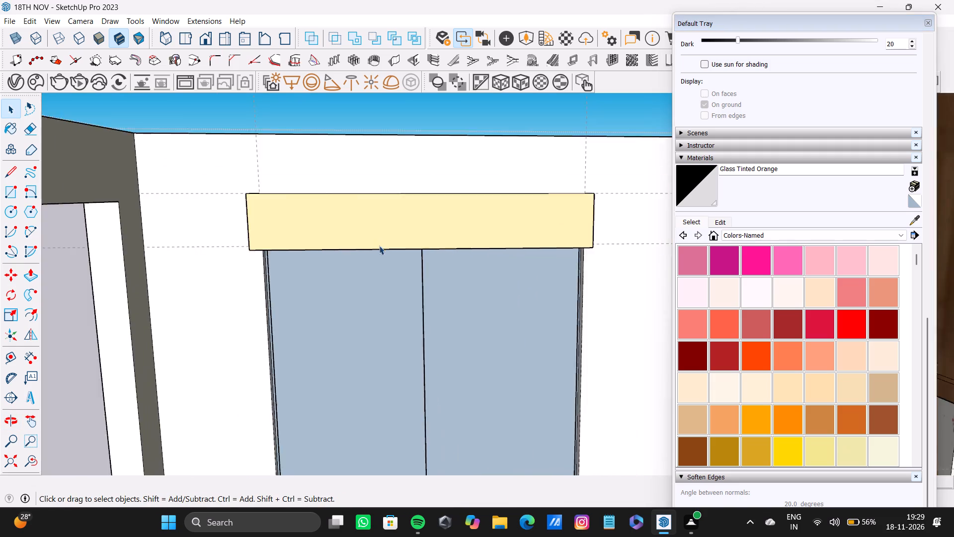
scroll(379, 246, "down", 11)
key("space")
left_click(388, 169)
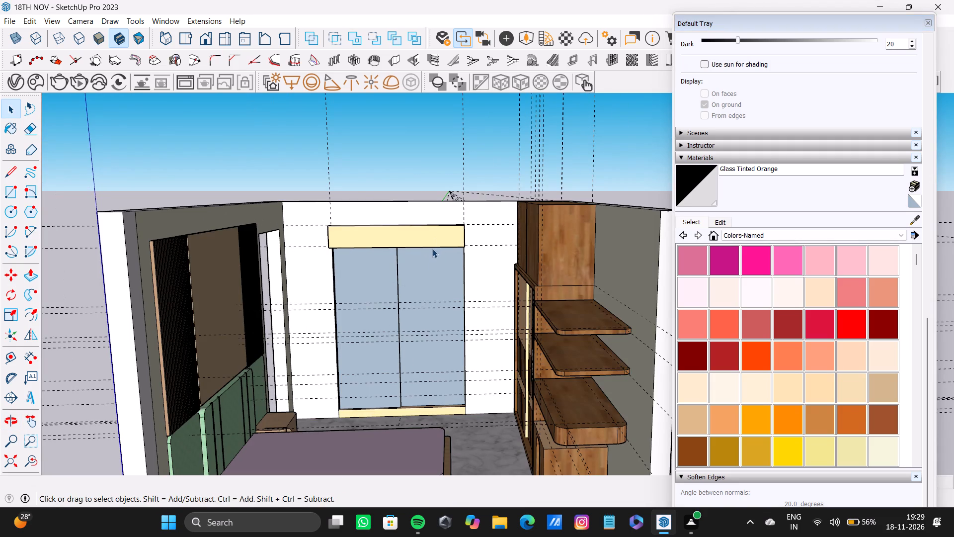
Close the tray and place a rectangle light along the bottom front edge of the window pelmet, spanning its full width.
middle_click_drag(440, 287, 437, 297)
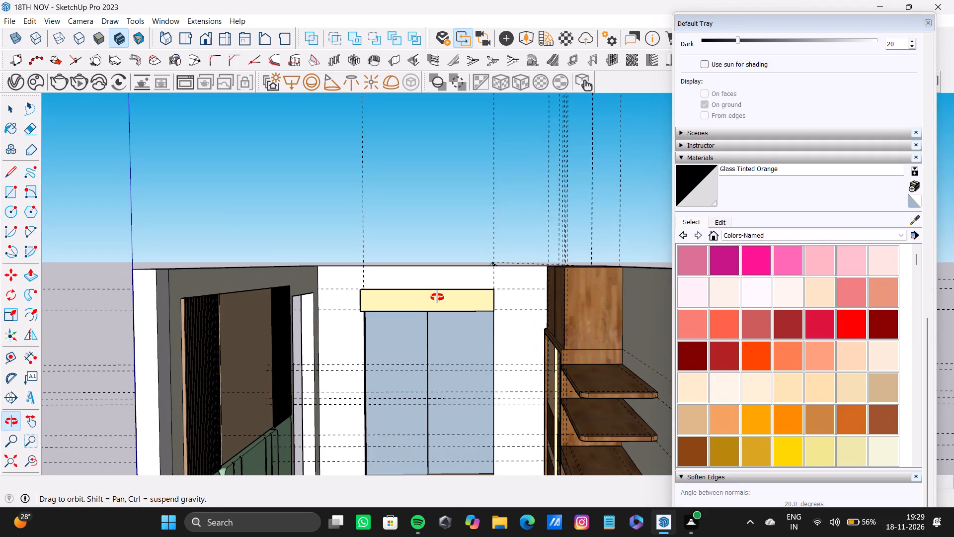
middle_click_drag(437, 297, 433, 303)
scroll(435, 314, "up", 7)
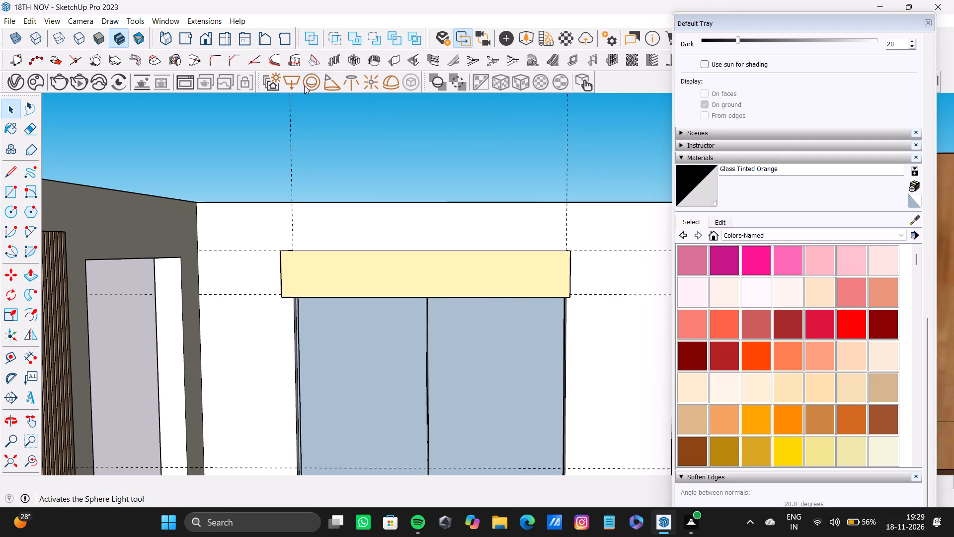
left_click(290, 87)
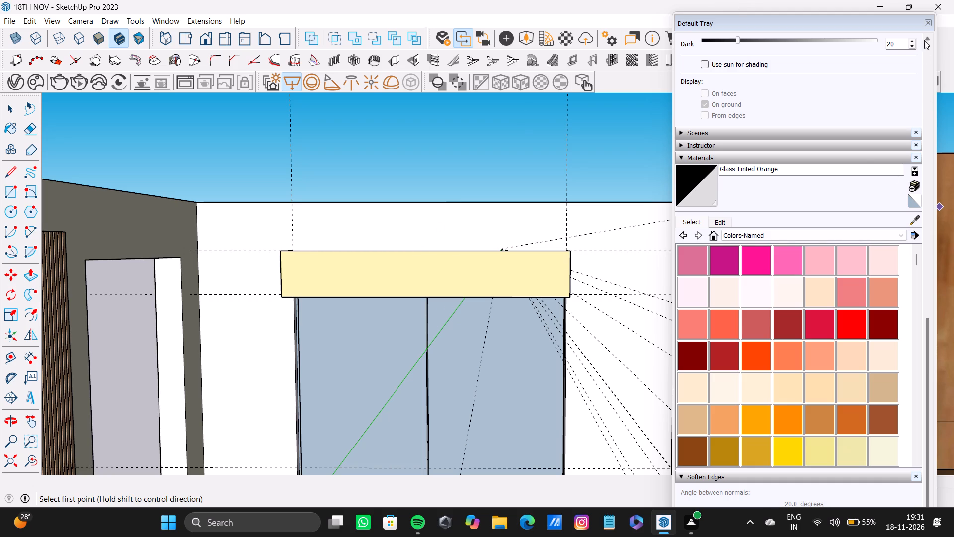
left_click(926, 22)
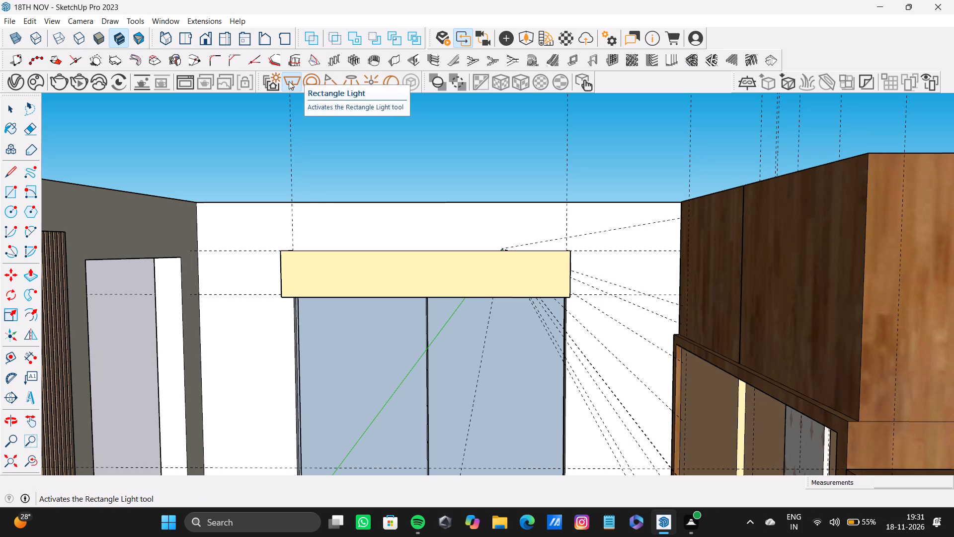
left_click(289, 81)
scroll(261, 288, "up", 10)
middle_click_drag(317, 320, 315, 207)
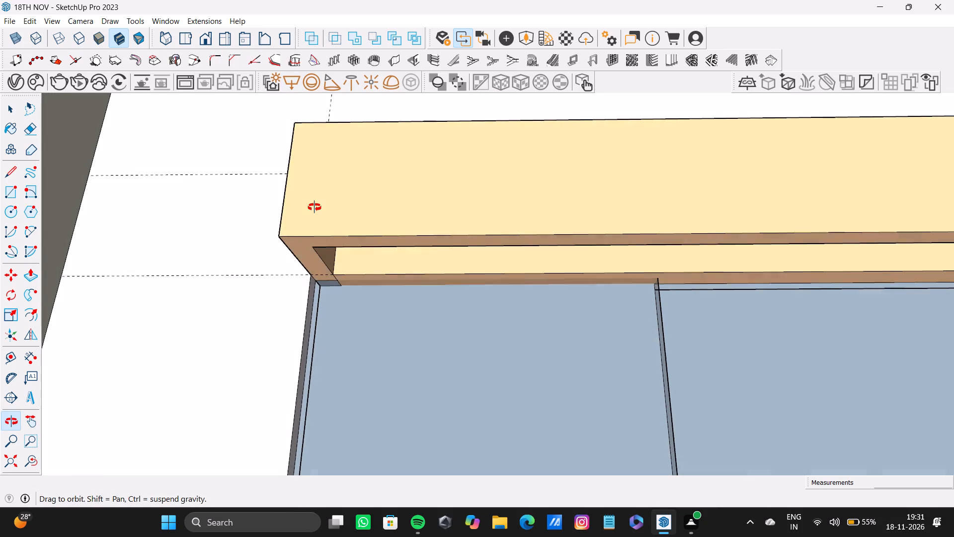
middle_click_drag(315, 207, 315, 207)
scroll(309, 232, "up", 3)
left_click(276, 238)
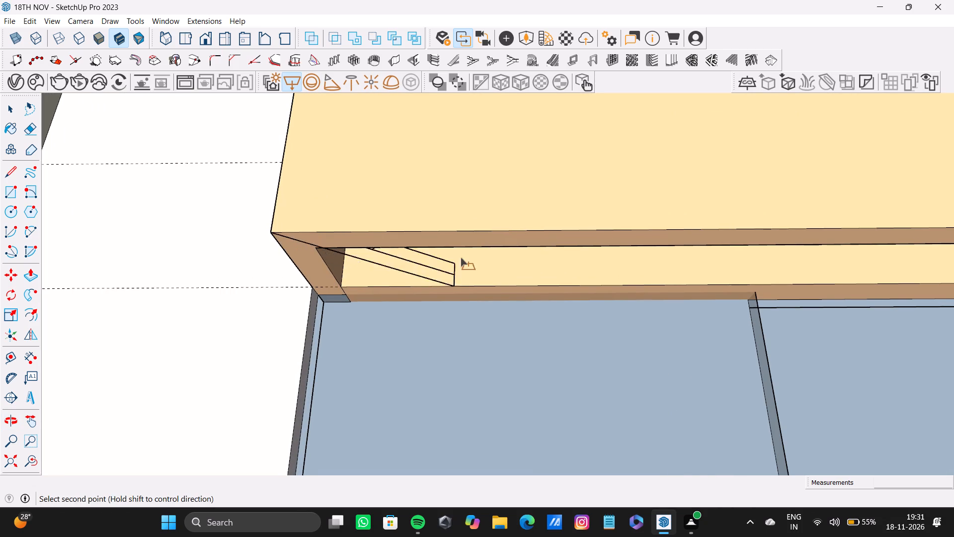
scroll(659, 238, "down", 6)
middle_click_drag(729, 244, 732, 245)
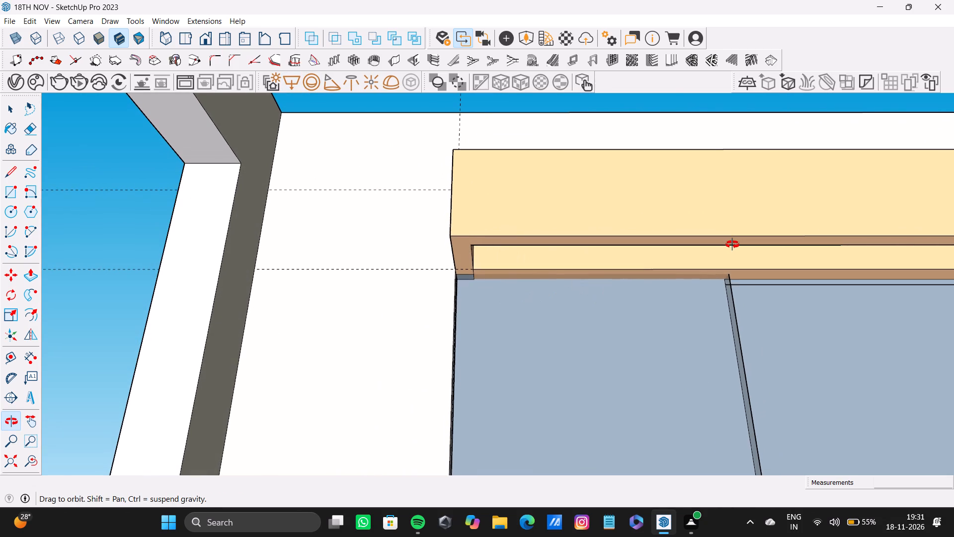
middle_click_drag(732, 245, 437, 194)
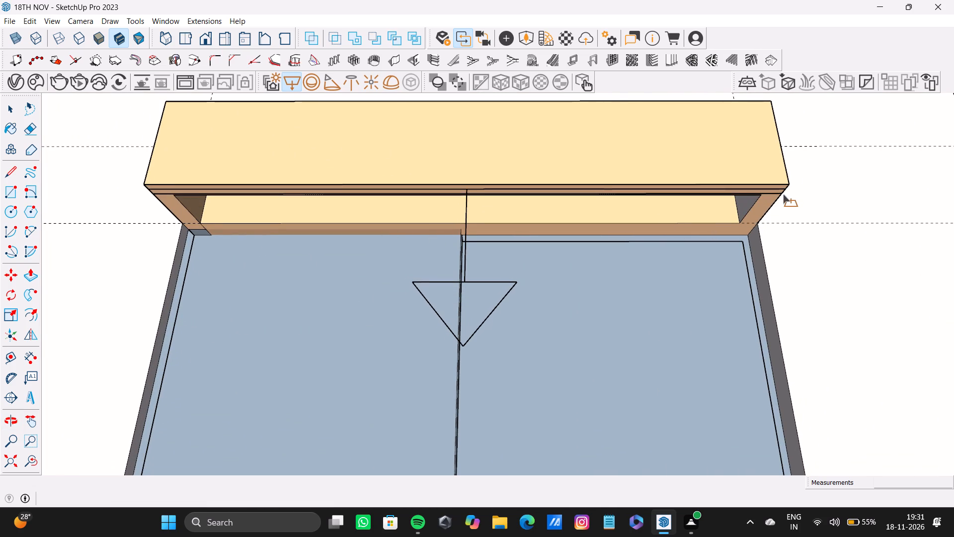
left_click(783, 194)
key("space")
Select the rectangle light and move it slightly off the pelmet's bottom edge.
scroll(488, 191, "up", 6)
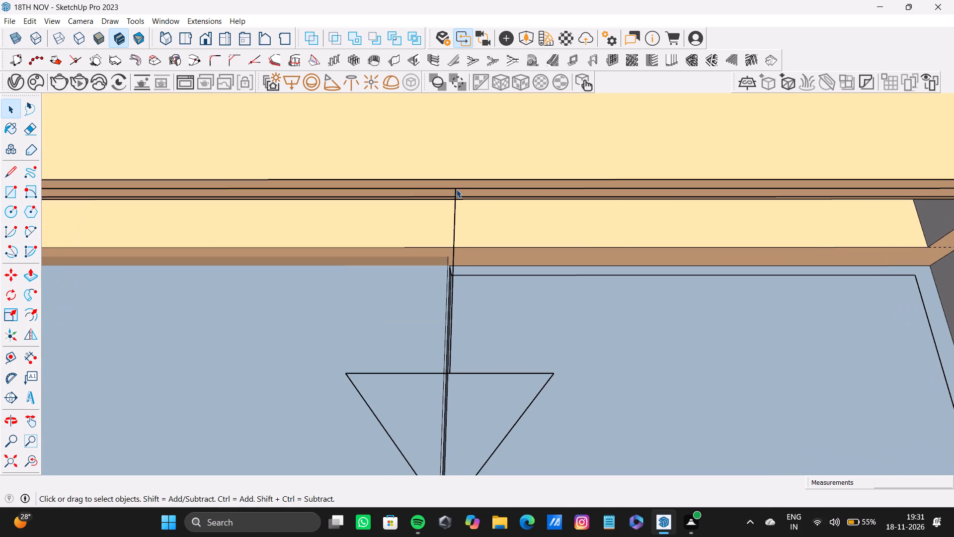
left_click(455, 191)
key("m")
left_click(460, 191)
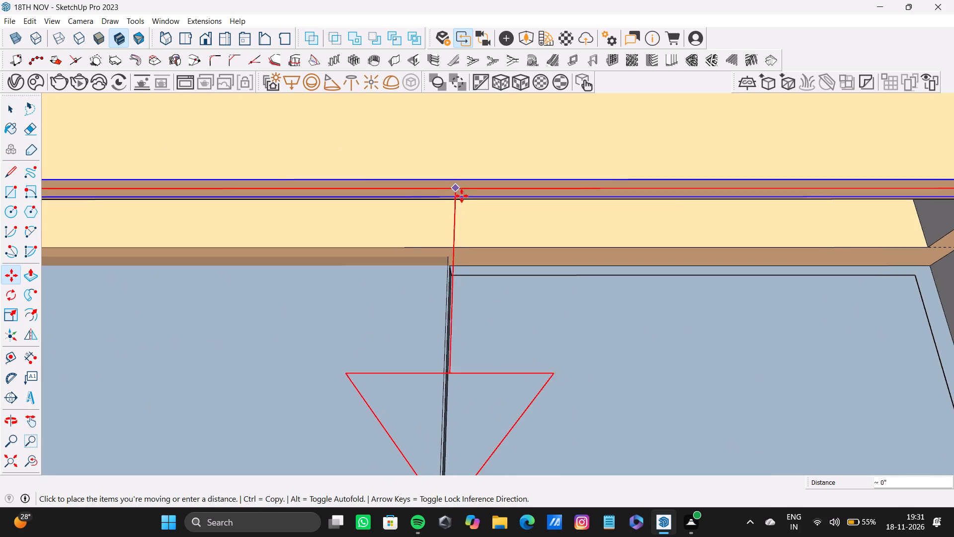
left_click(458, 199)
key("space")
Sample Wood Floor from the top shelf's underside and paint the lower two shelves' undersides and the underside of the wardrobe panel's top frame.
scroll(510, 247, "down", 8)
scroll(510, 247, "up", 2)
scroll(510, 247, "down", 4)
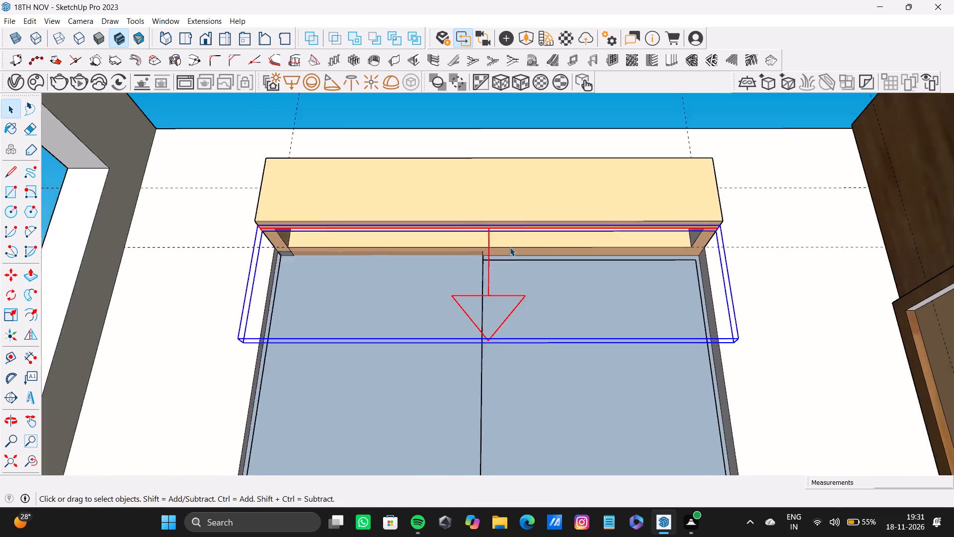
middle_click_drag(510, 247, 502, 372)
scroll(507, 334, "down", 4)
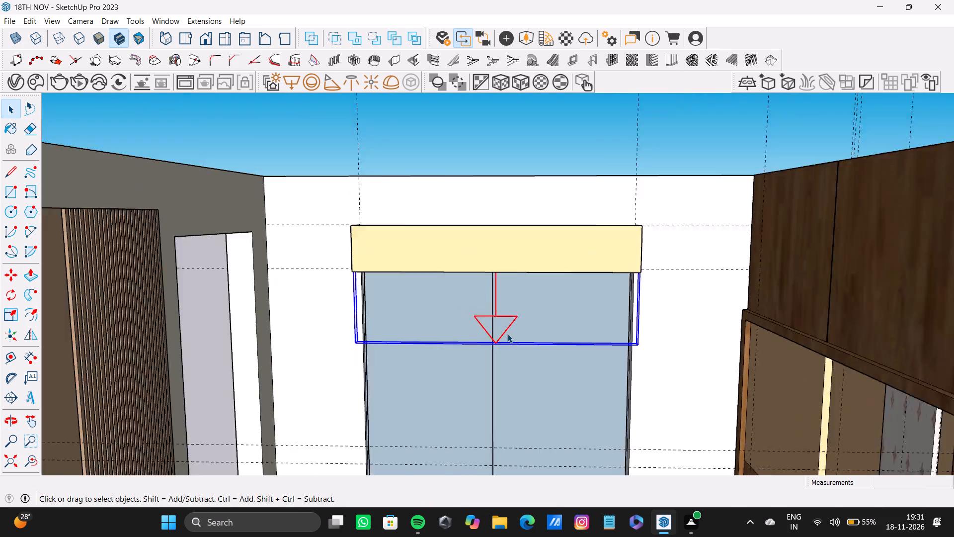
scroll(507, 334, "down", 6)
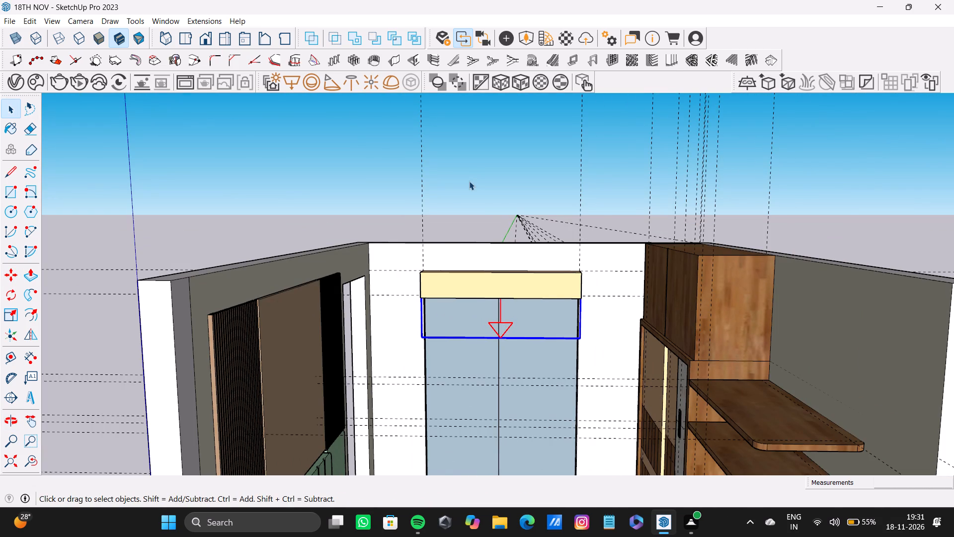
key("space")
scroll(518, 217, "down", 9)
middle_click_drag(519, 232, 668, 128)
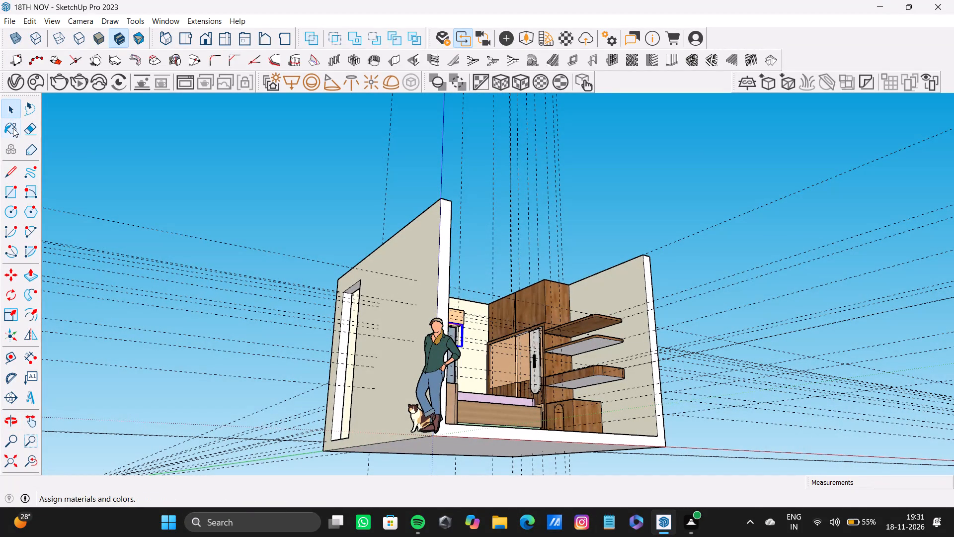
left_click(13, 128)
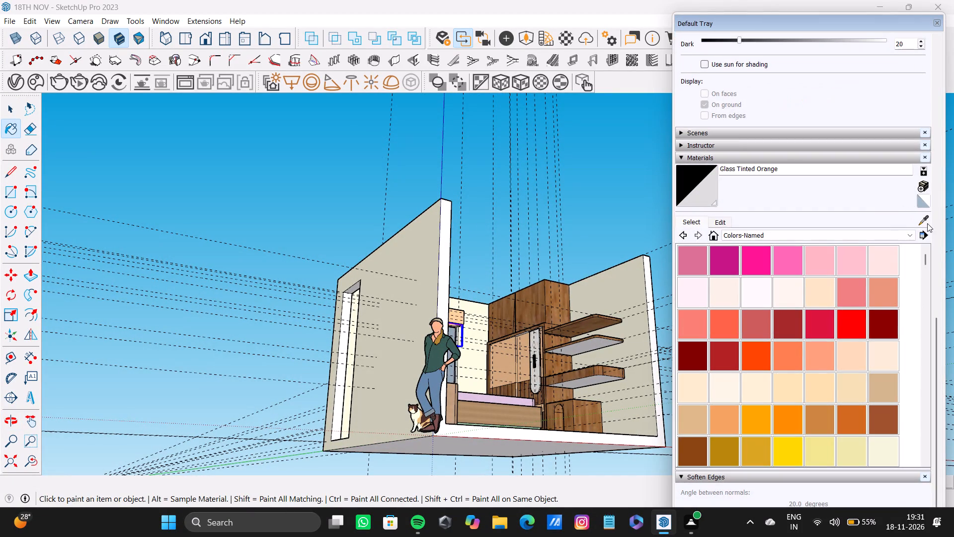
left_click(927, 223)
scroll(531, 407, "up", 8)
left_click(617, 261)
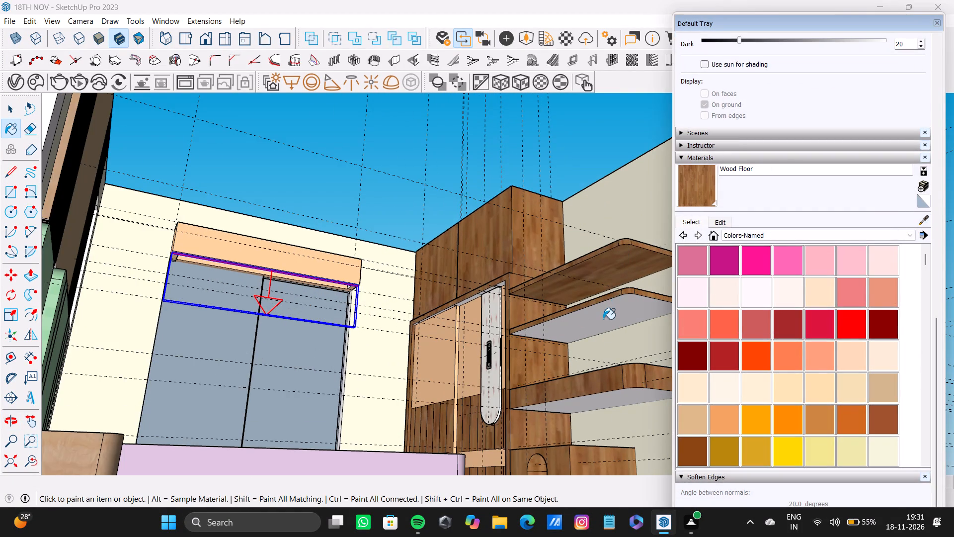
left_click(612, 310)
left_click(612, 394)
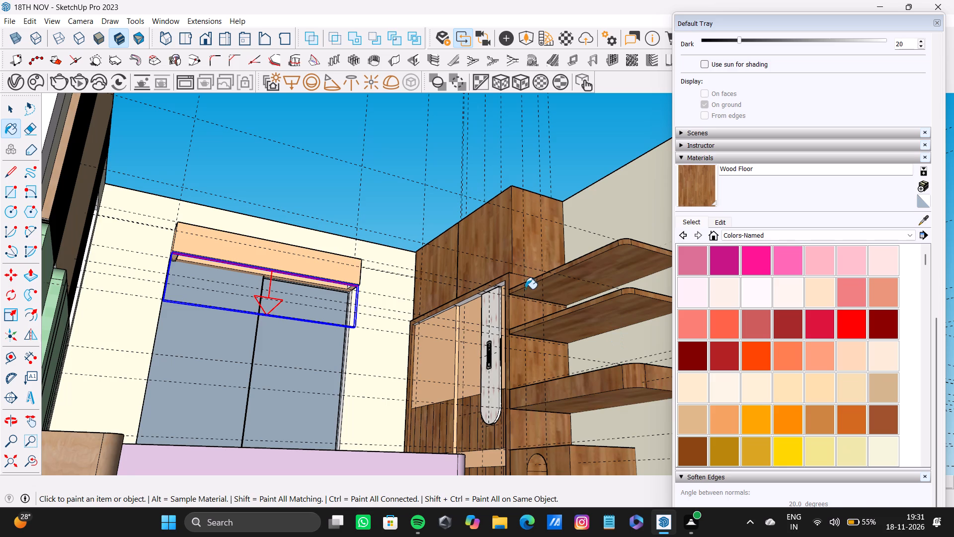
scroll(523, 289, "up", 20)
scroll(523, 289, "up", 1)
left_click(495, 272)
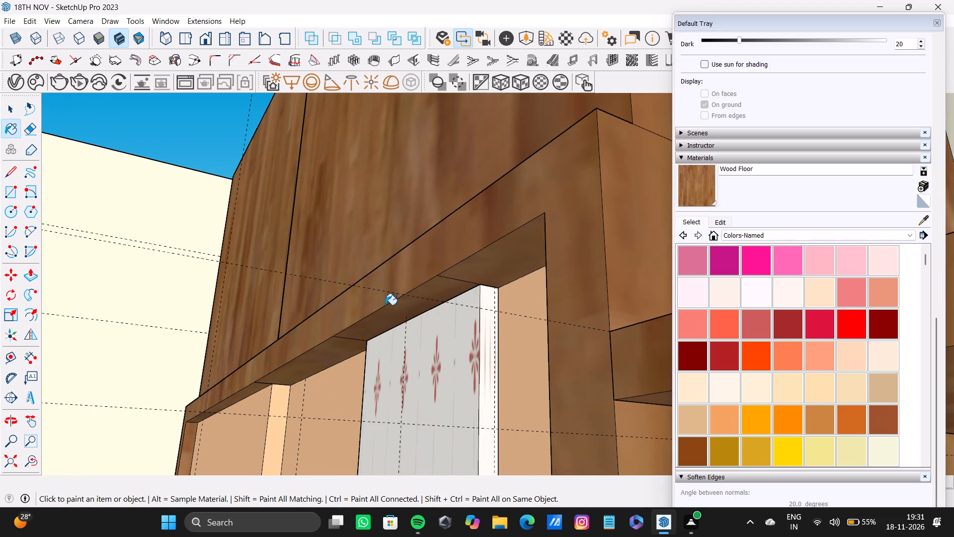
Undo the last Wood Floor paints along with the move and placement of the rectangle light under the pelmet.
scroll(298, 371, "down", 10)
middle_click_drag(318, 369, 340, 446)
scroll(336, 386, "down", 7)
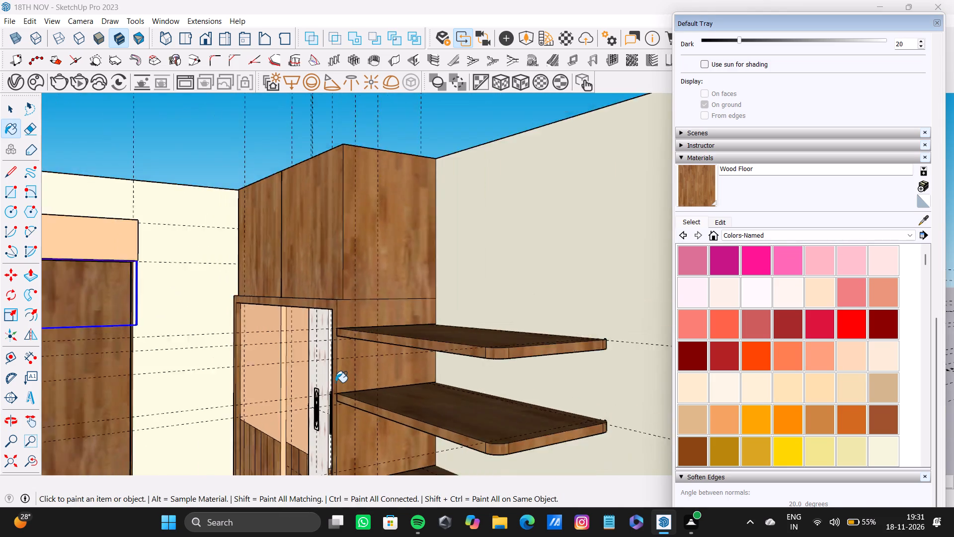
scroll(335, 382, "down", 9)
middle_click_drag(333, 383, 311, 472)
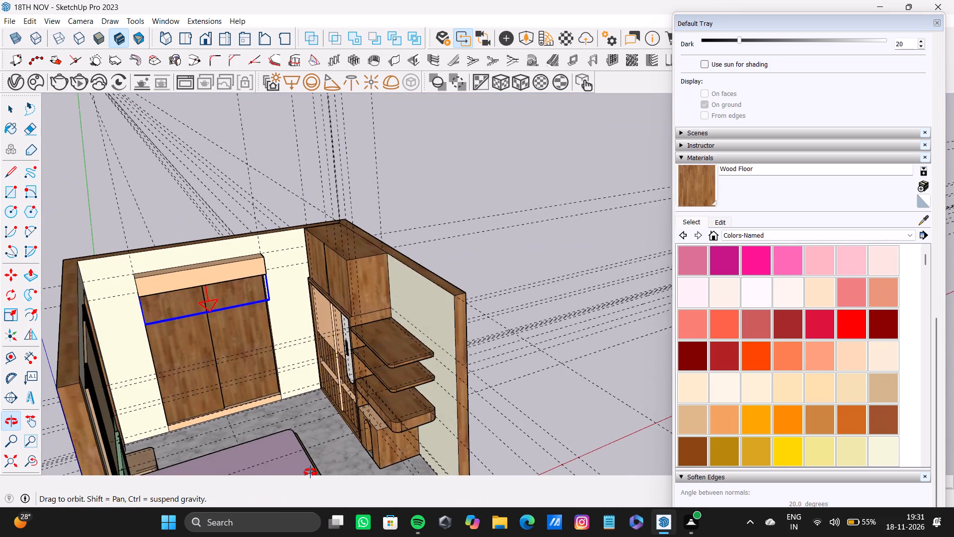
middle_click_drag(311, 472, 237, 457)
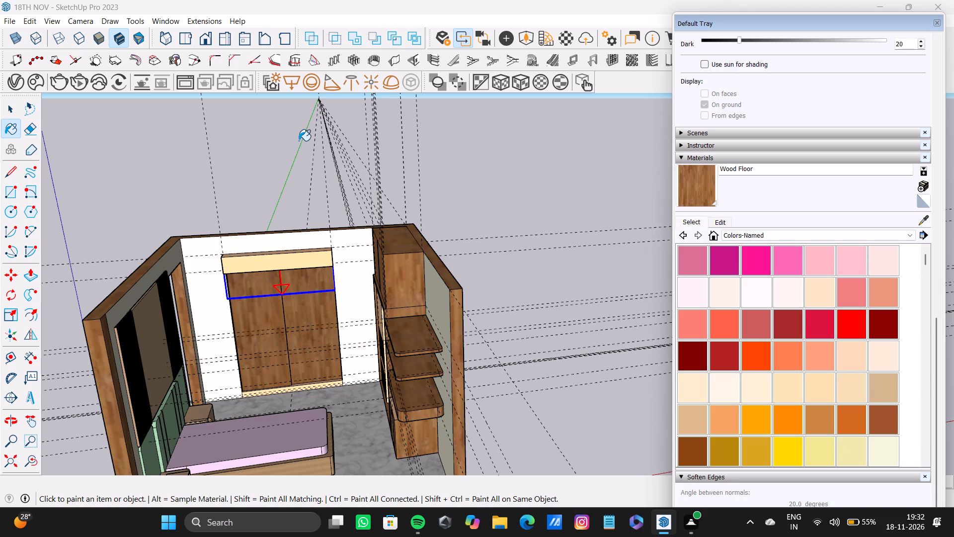
key("space")
key("ctrl+z")
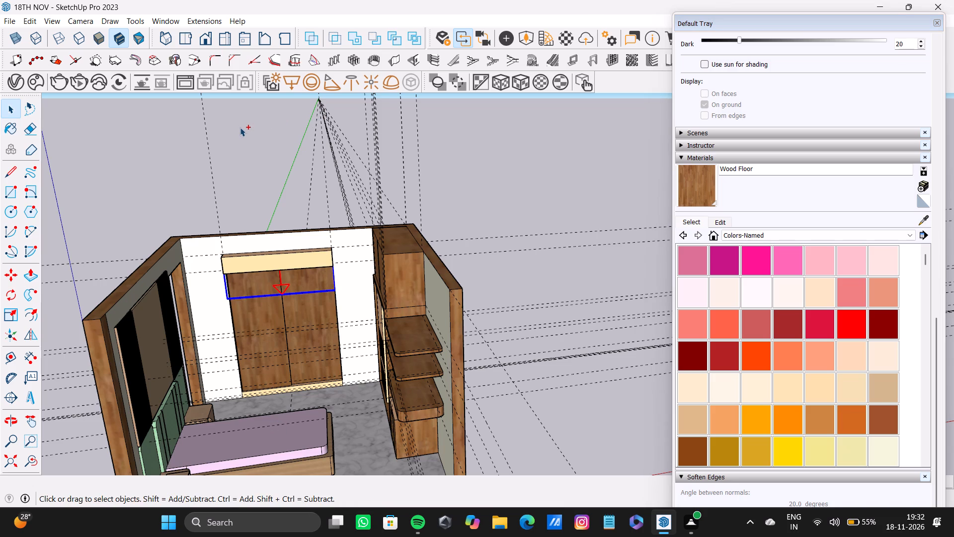
key("ctrl+z")
key("ctrl+z")
key("ctrl+z")
key("ctrl+z")
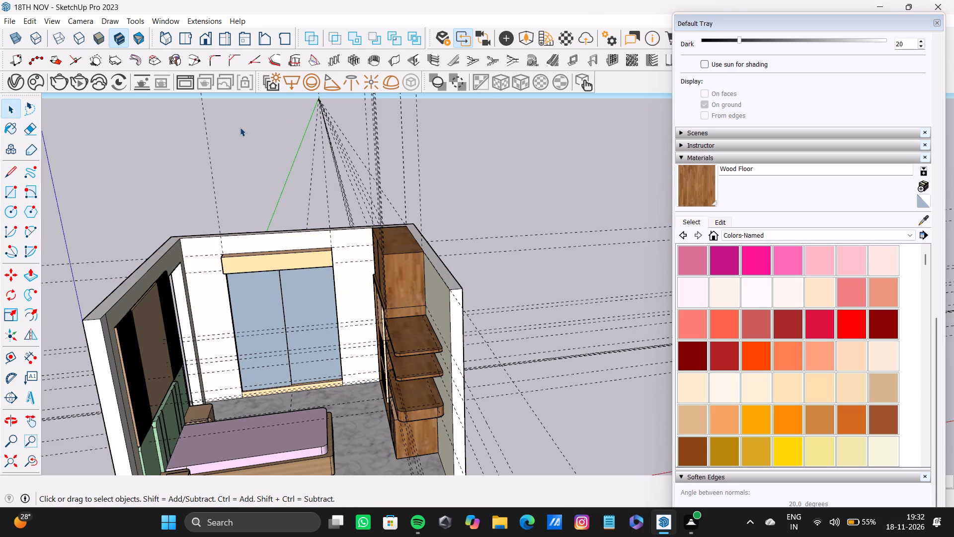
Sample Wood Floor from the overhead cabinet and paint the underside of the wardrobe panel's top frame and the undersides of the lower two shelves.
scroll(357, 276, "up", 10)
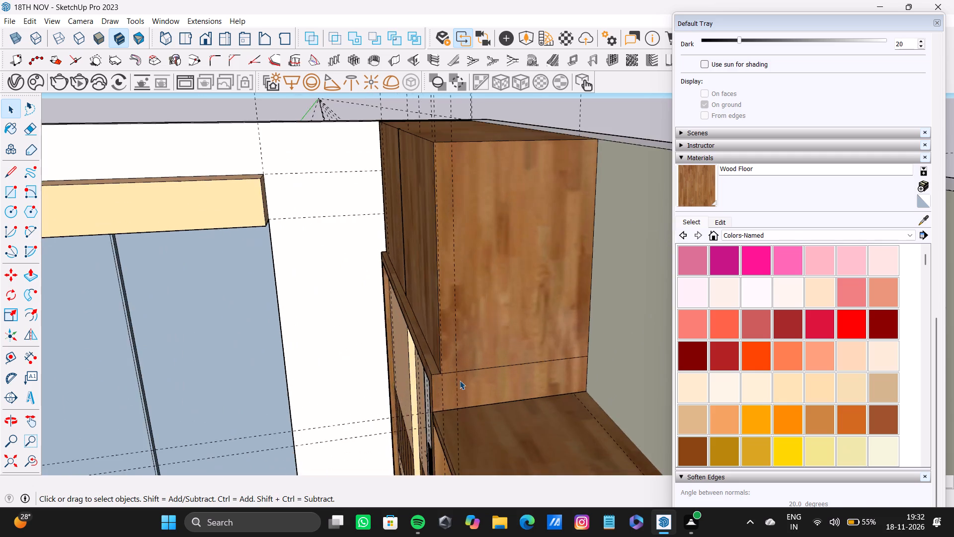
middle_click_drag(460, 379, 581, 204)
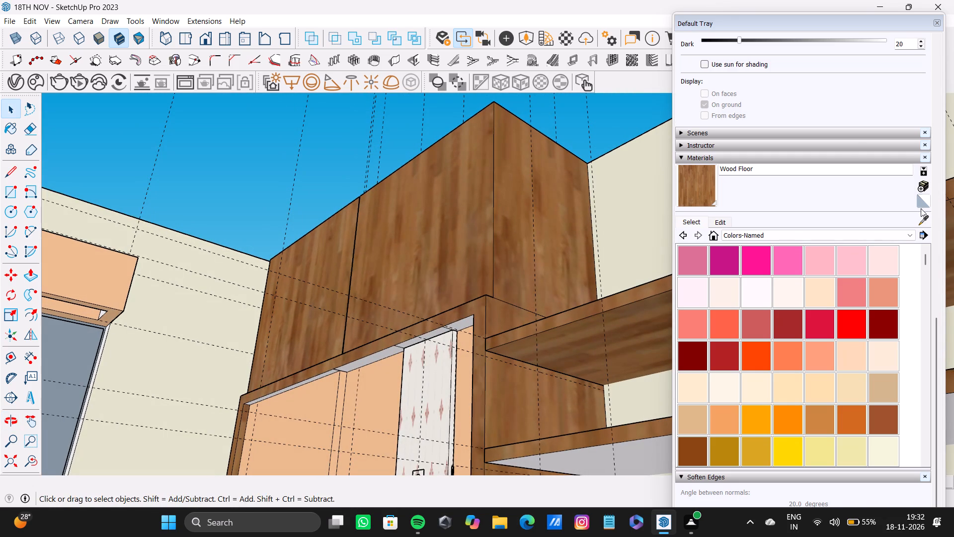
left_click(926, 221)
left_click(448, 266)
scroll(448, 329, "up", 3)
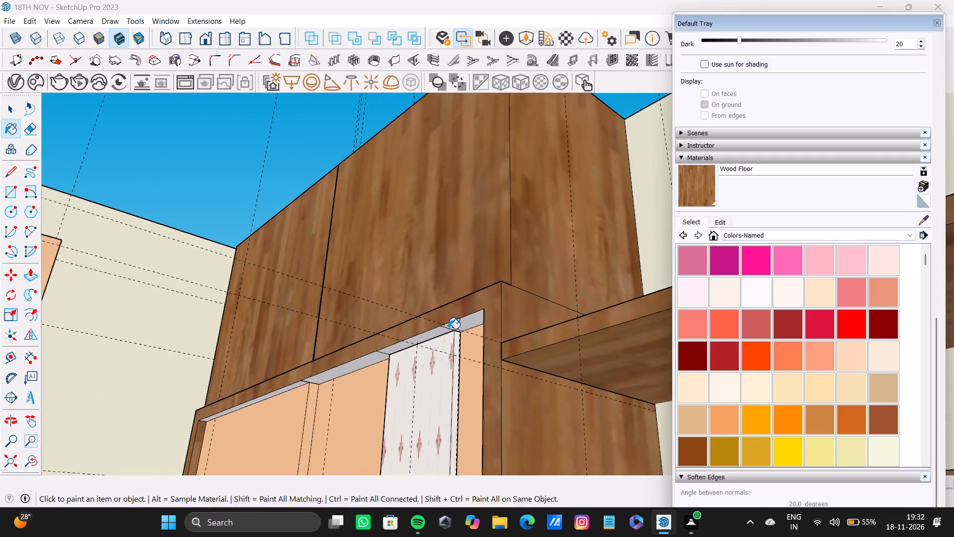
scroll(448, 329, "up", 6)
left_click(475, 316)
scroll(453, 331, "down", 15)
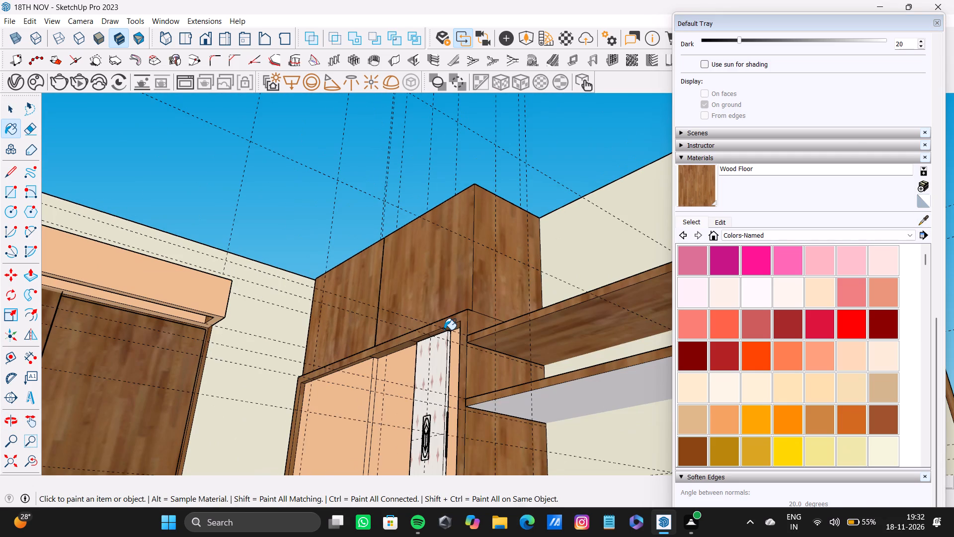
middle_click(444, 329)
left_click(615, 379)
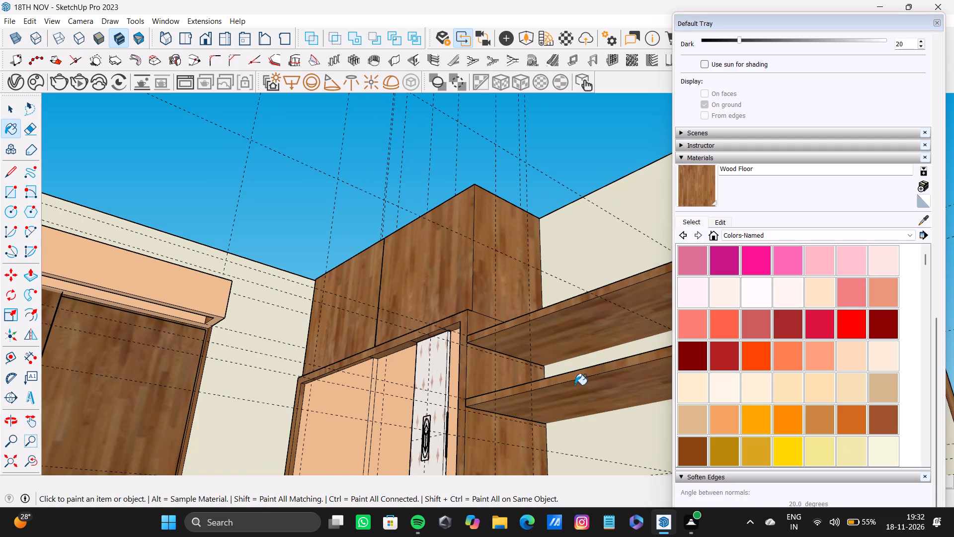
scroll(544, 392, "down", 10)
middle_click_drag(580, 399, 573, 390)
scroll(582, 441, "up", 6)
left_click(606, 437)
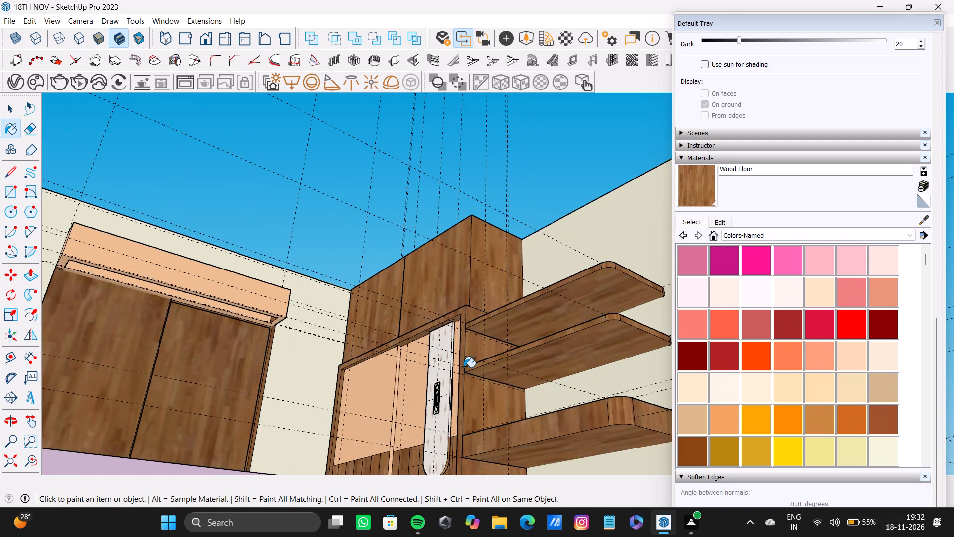
Examine the wardrobe panel, shelves, desk unit and surrounding walls from several angles to check the painted surfaces.
scroll(463, 365, "down", 10)
middle_click_drag(491, 300, 498, 479)
scroll(397, 362, "up", 10)
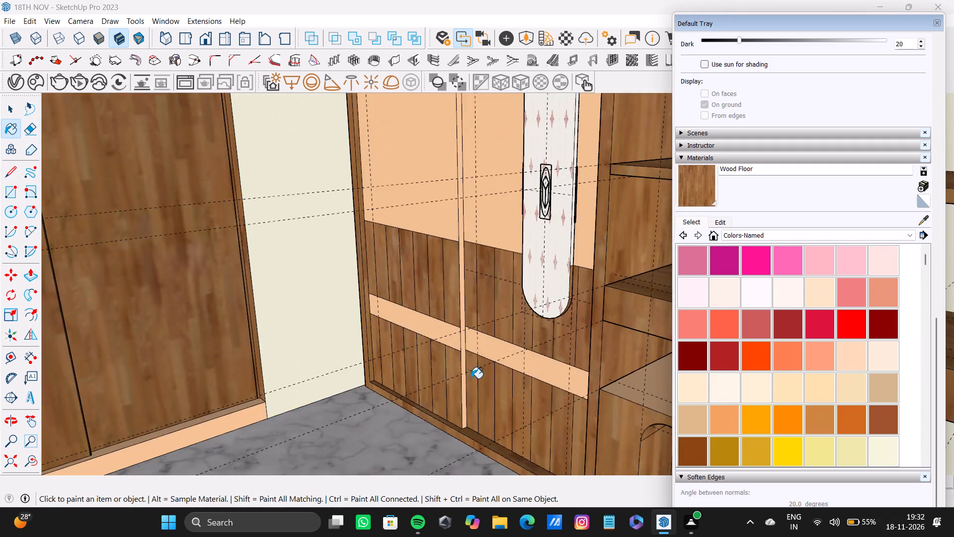
scroll(471, 382, "down", 10)
middle_click_drag(478, 376, 472, 434)
scroll(499, 396, "up", 14)
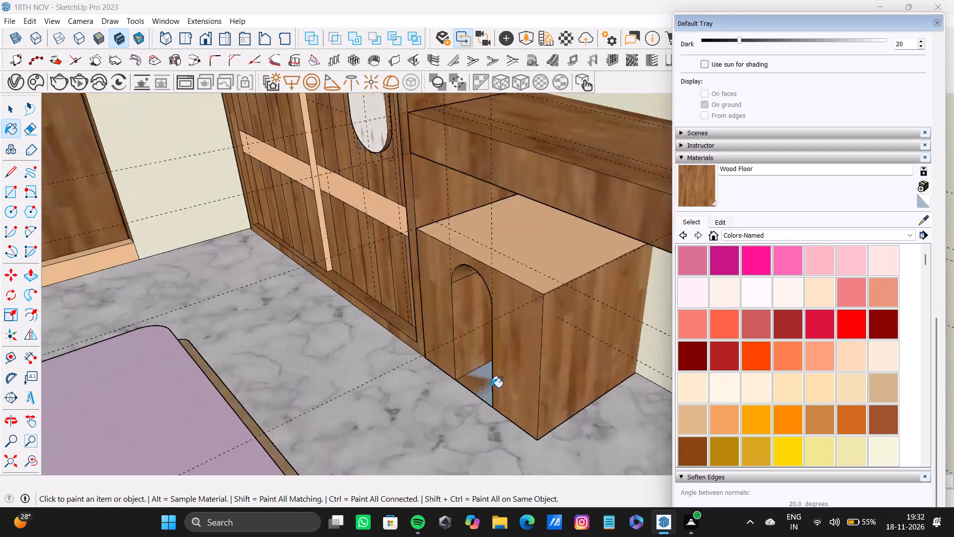
scroll(361, 307, "down", 14)
middle_click_drag(333, 286, 523, 275)
scroll(268, 235, "up", 4)
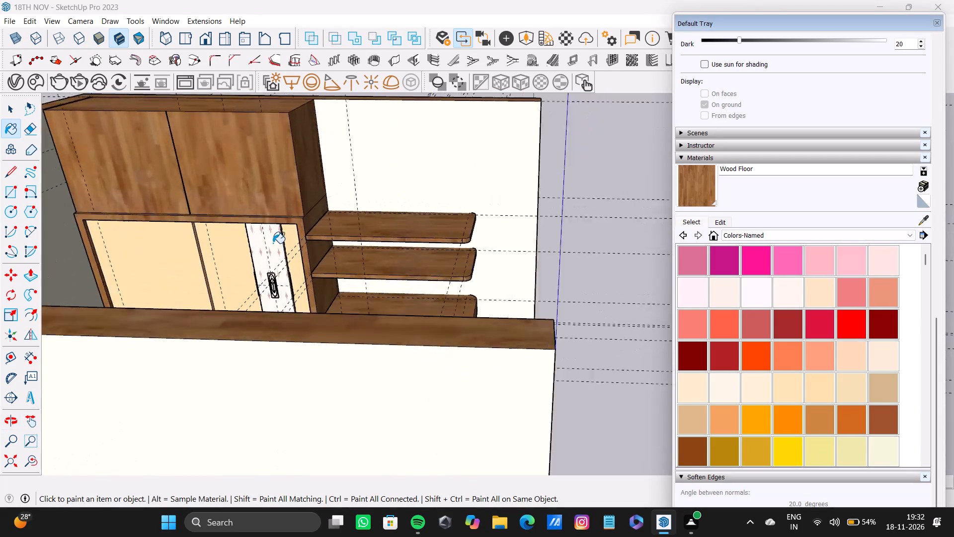
scroll(273, 243, "up", 13)
middle_click_drag(256, 224, 250, 204)
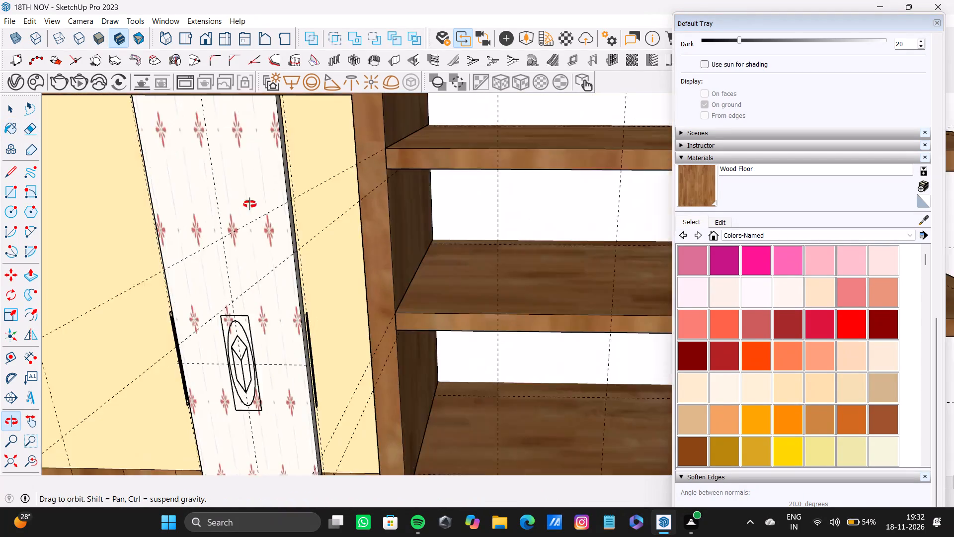
middle_click_drag(250, 204, 207, 240)
scroll(190, 253, "down", 16)
middle_click_drag(270, 262, 154, 293)
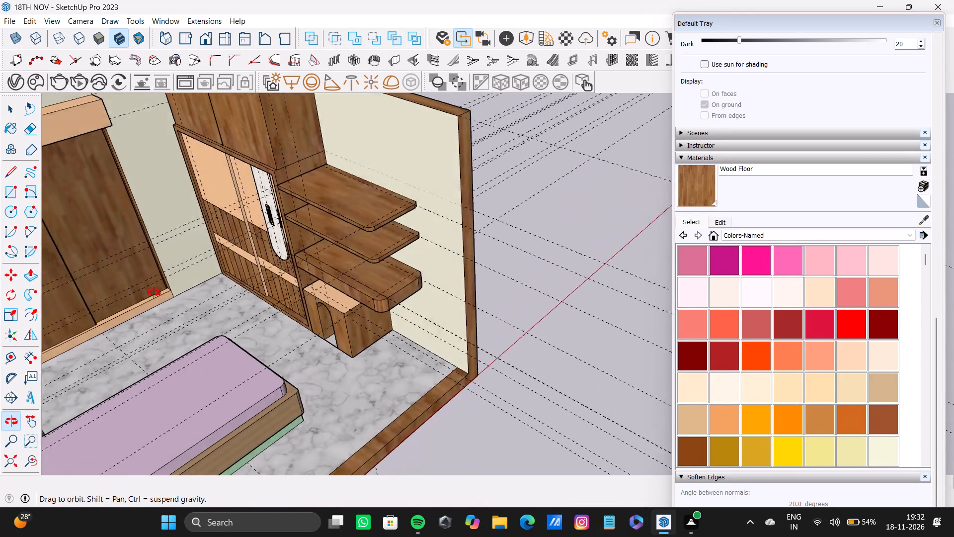
middle_click_drag(154, 293, 67, 183)
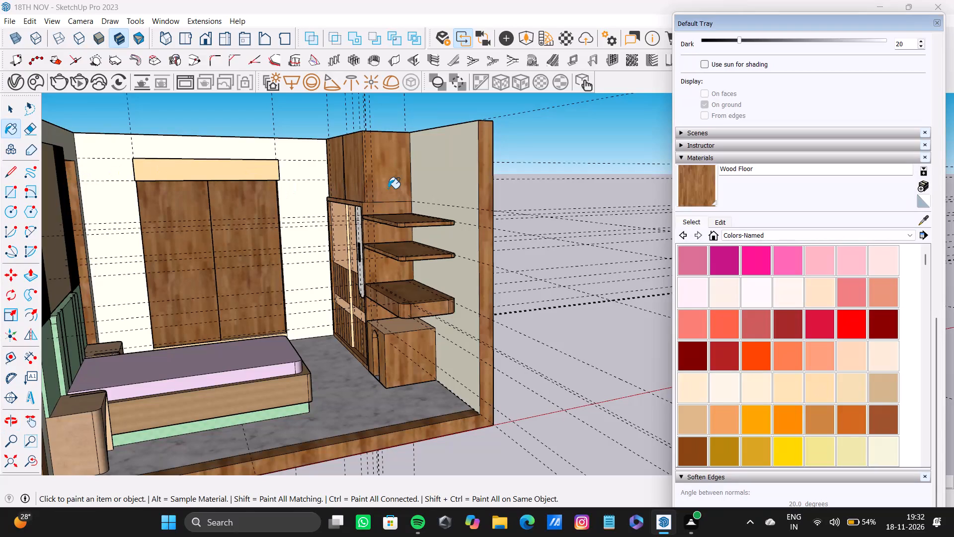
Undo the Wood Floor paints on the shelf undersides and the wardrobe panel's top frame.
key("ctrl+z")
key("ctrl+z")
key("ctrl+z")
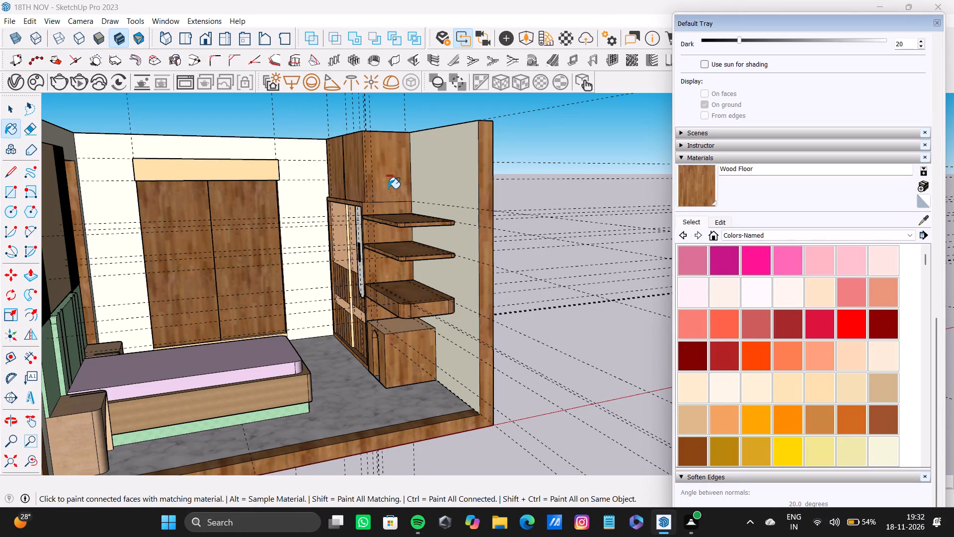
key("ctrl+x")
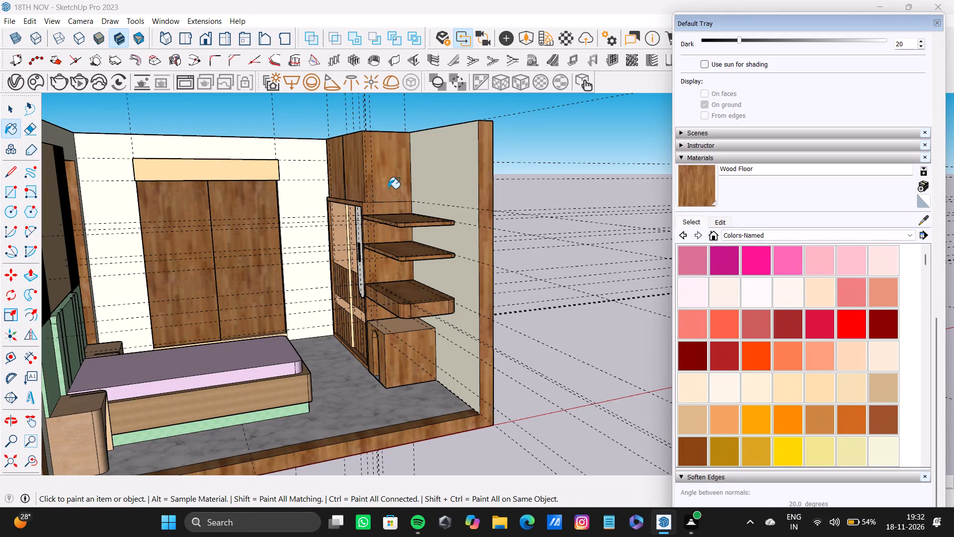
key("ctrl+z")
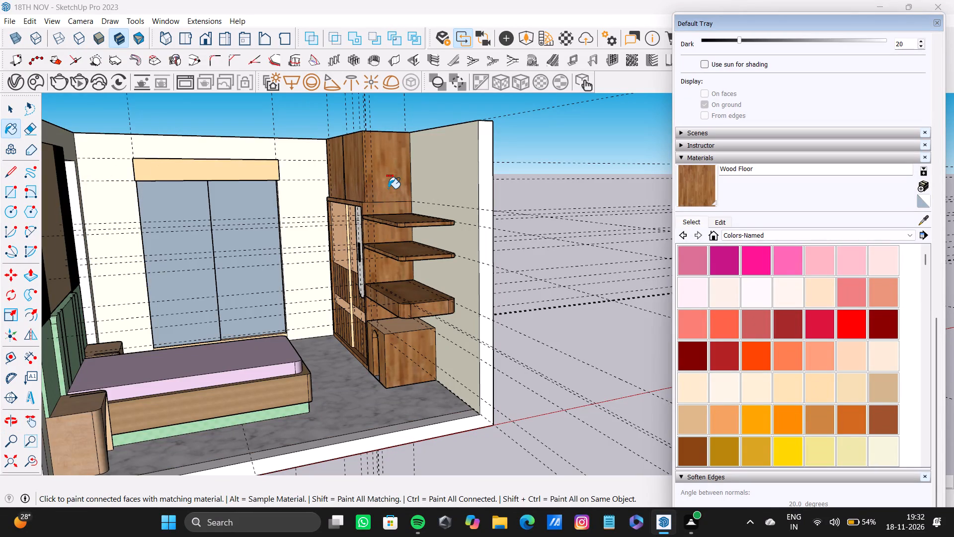
Open the group of the wardrobe panel's top frame, select its three underside faces, and paint them with Wood Floor.
key("space")
scroll(339, 166, "up", 10)
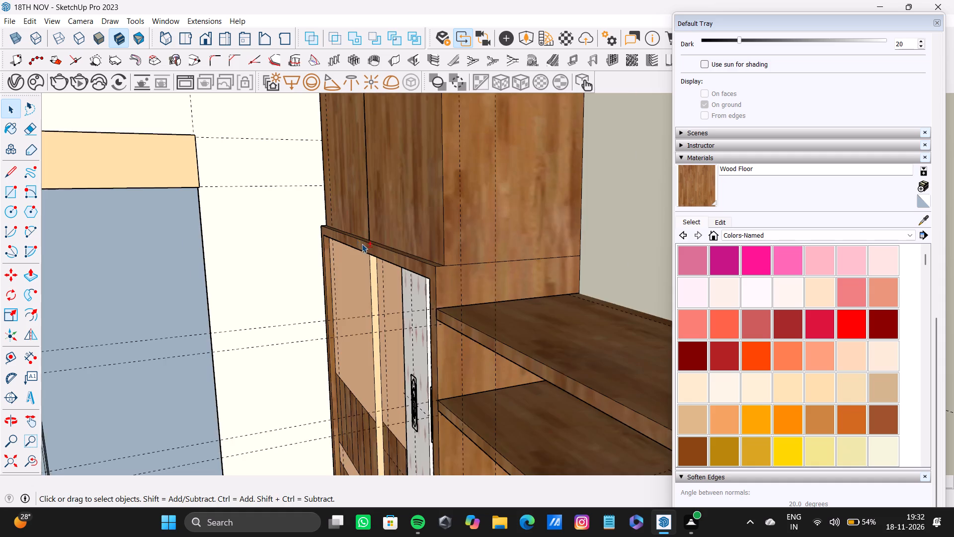
scroll(362, 244, "up", 2)
middle_click_drag(362, 244, 486, 149, "shift")
scroll(528, 221, "up", 4)
middle_click_drag(552, 241, 460, 88, "shift")
scroll(522, 148, "up", 4)
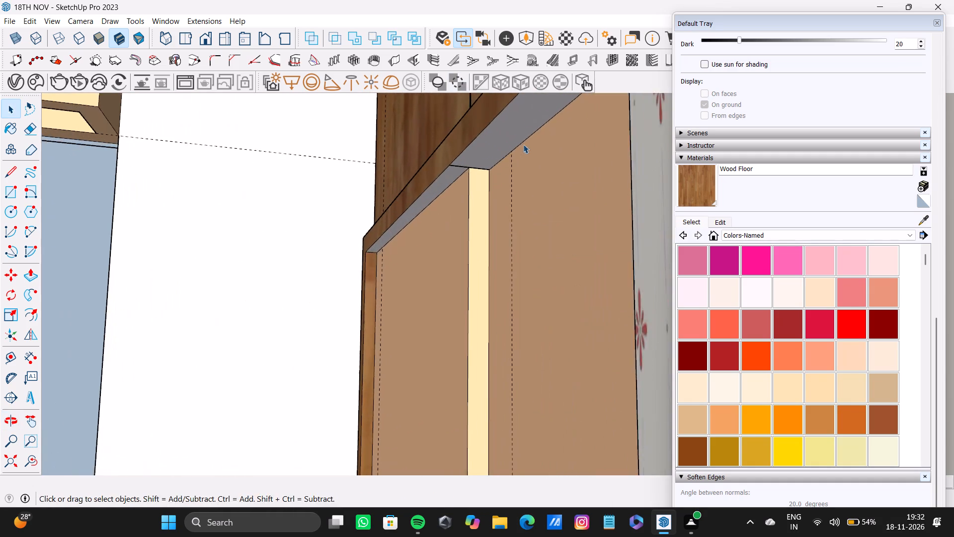
middle_click_drag(512, 125, 470, 210, "shift")
left_click(470, 207, "shift")
triple_click(470, 207)
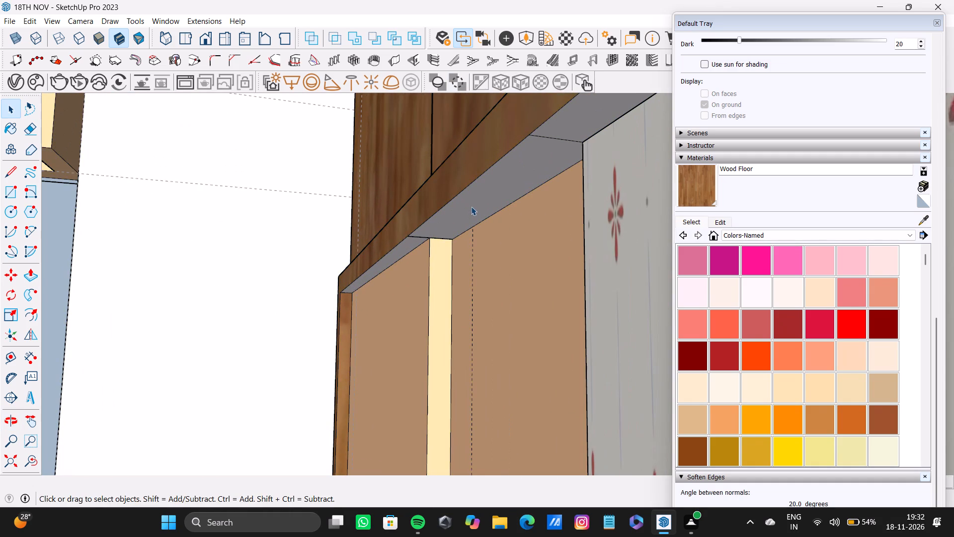
left_click(476, 201)
left_click(603, 115, "shift")
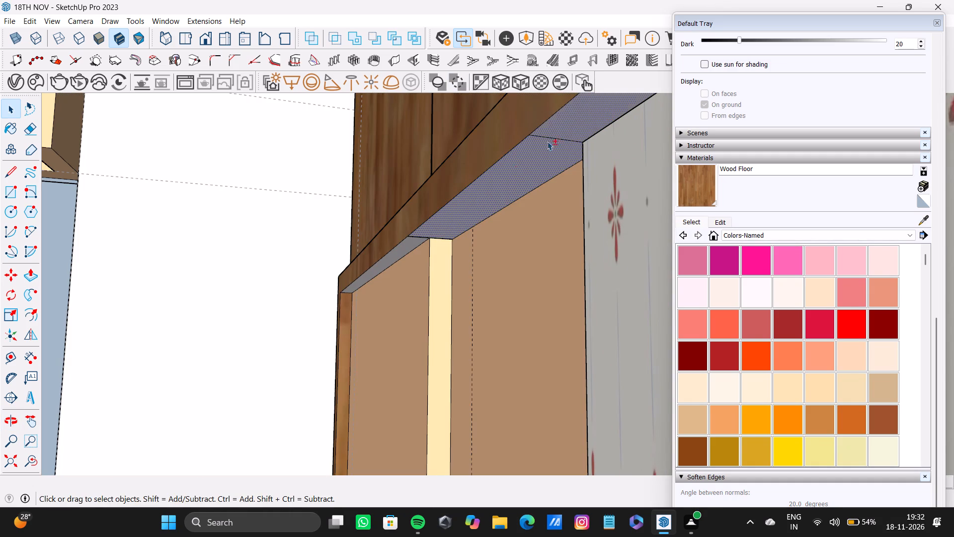
left_click(405, 244, "shift")
scroll(441, 232, "down", 16, "shift")
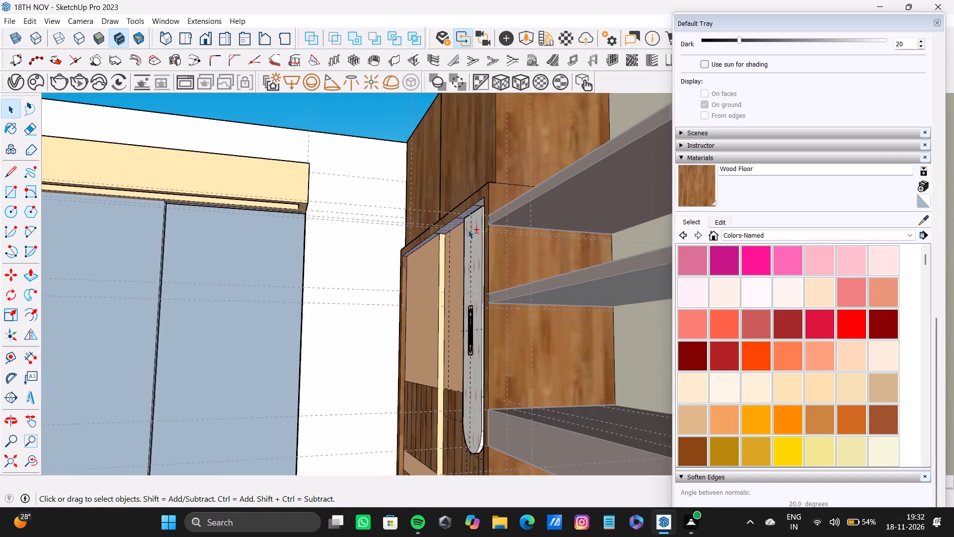
scroll(526, 241, "down", 4, "shift")
left_click(687, 191, "shift")
scroll(437, 248, "up", 6, "shift")
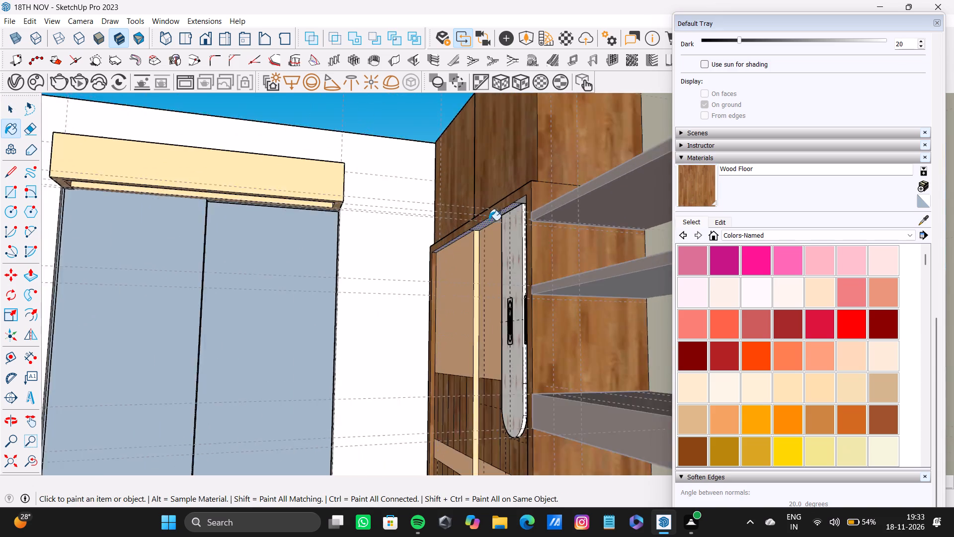
scroll(489, 220, "up", 11, "shift")
left_click(521, 204, "shift")
scroll(493, 232, "down", 17, "shift")
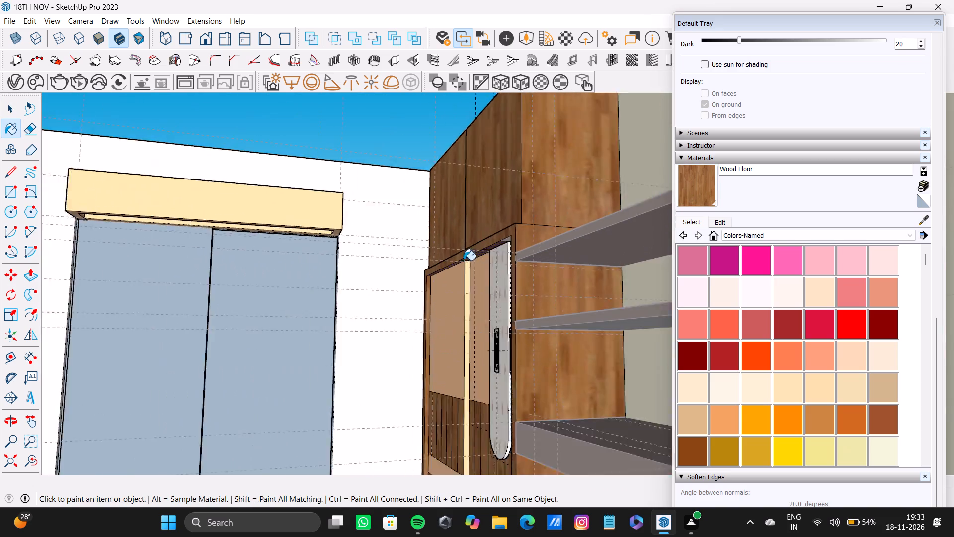
Close the wardrobe frame's group and paint the undersides of the lower two wall shelves with Wood Floor.
scroll(464, 260, "down", 11, "shift")
key("space")
left_click(396, 130)
middle_click_drag(460, 210, 506, 247)
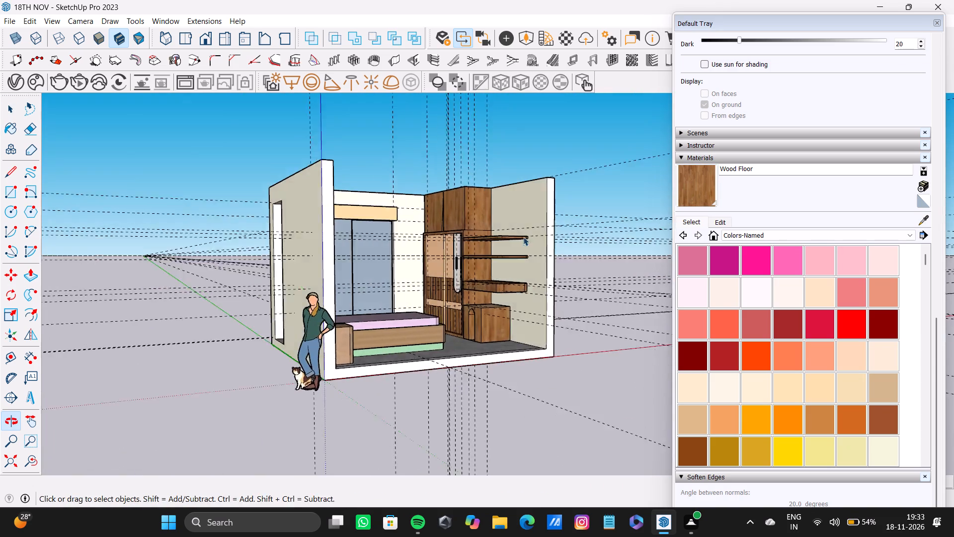
scroll(523, 237, "up", 4)
middle_click_drag(467, 253, 506, 227, "shift")
scroll(523, 299, "up", 5)
middle_click_drag(516, 308, 482, 213, "shift")
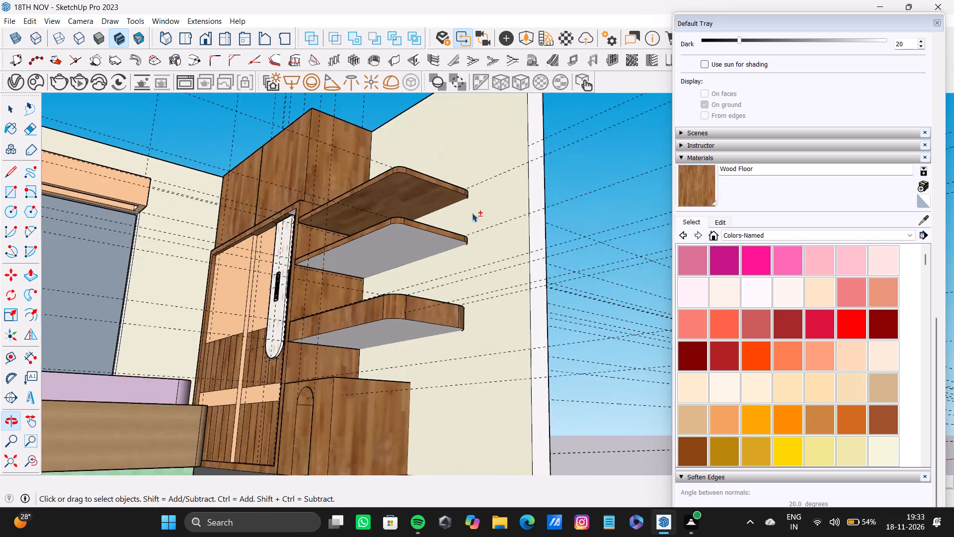
scroll(426, 229, "up", 4, "shift")
left_click(406, 235, "shift")
left_click(705, 183, "shift")
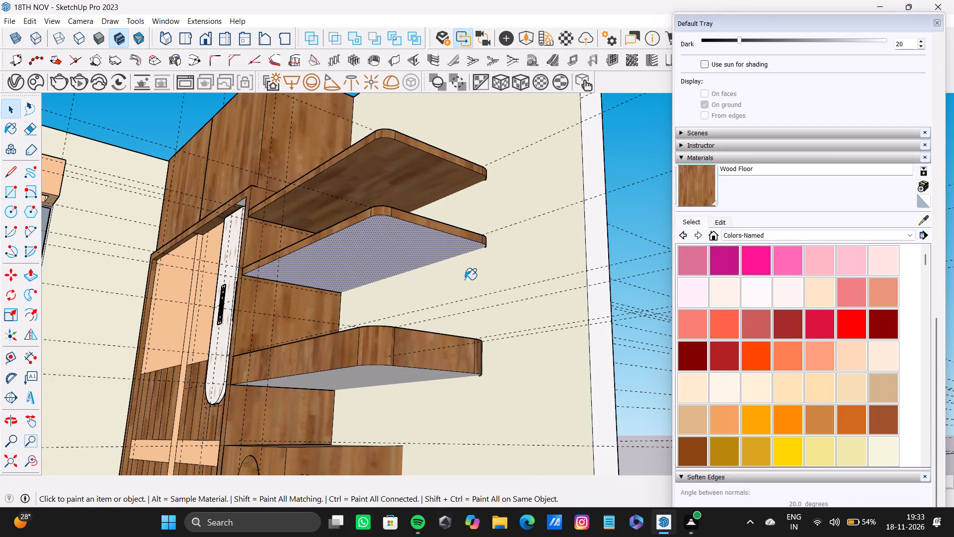
left_click(413, 233, "shift")
left_click(401, 373, "shift")
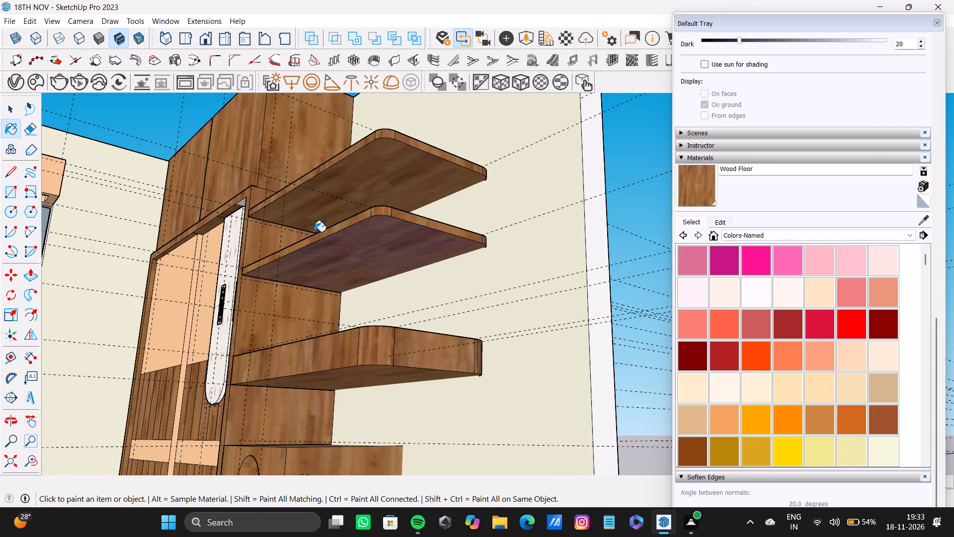
Open the wardrobe frame's group, paint the remaining grey underside face at the top frame's corner with Wood Floor, and close the group.
middle_click_drag(289, 133, 401, 143)
scroll(81, 129, "up", 4)
middle_click_drag(200, 182, 459, 284, "shift")
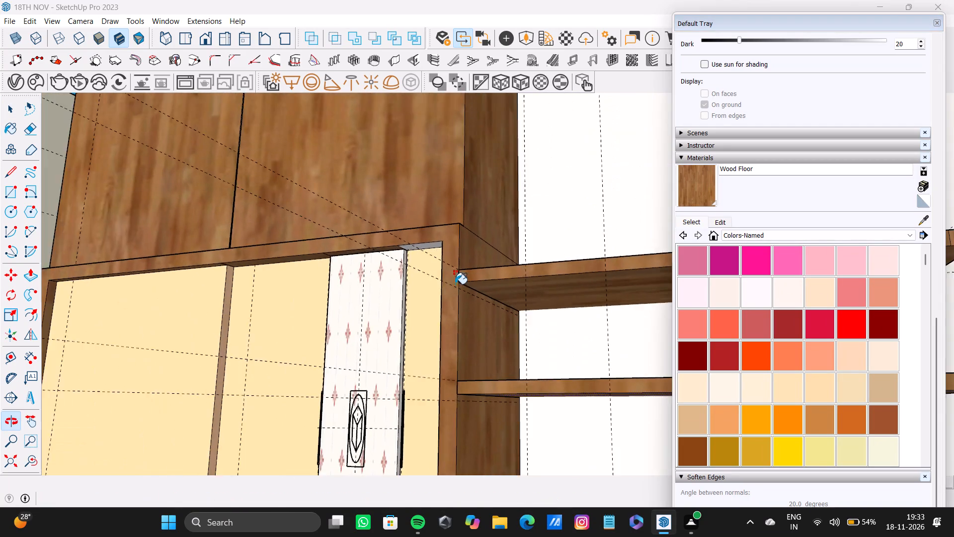
scroll(434, 255, "up", 8)
middle_click_drag(426, 255, 414, 212)
scroll(412, 212, "up", 5)
key("space")
left_click(411, 214)
left_click(411, 216)
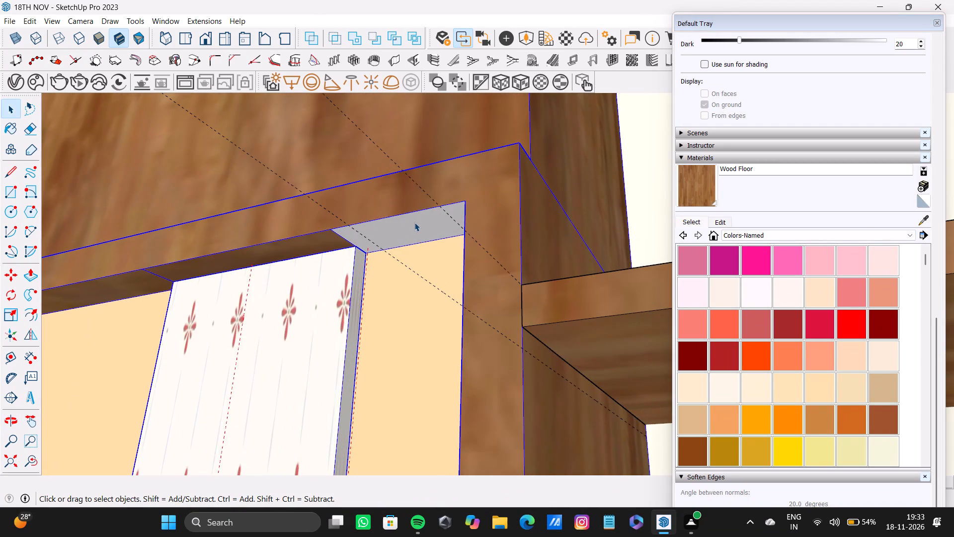
left_click(415, 225)
double_click(415, 225)
left_click(416, 226)
left_click(416, 226)
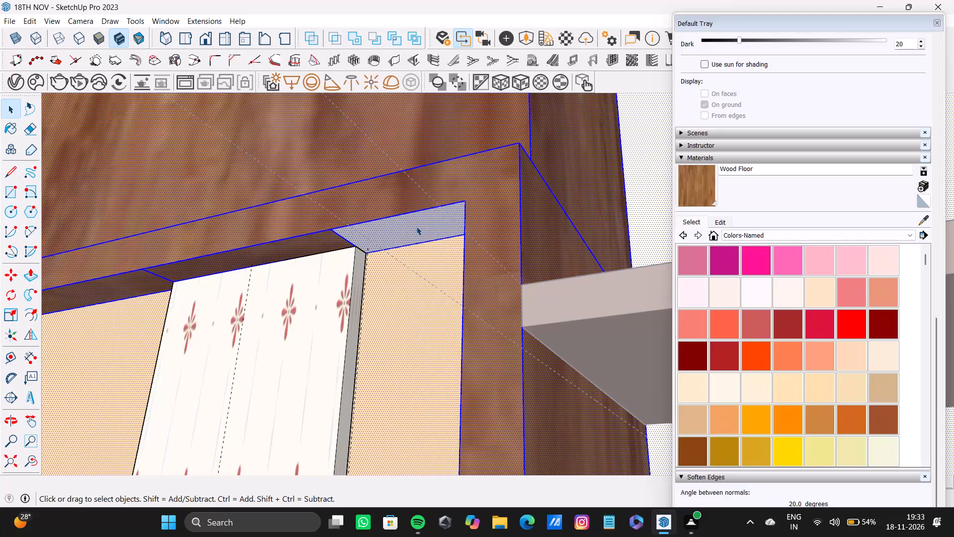
left_click(416, 226)
left_click(391, 225)
left_click(704, 189)
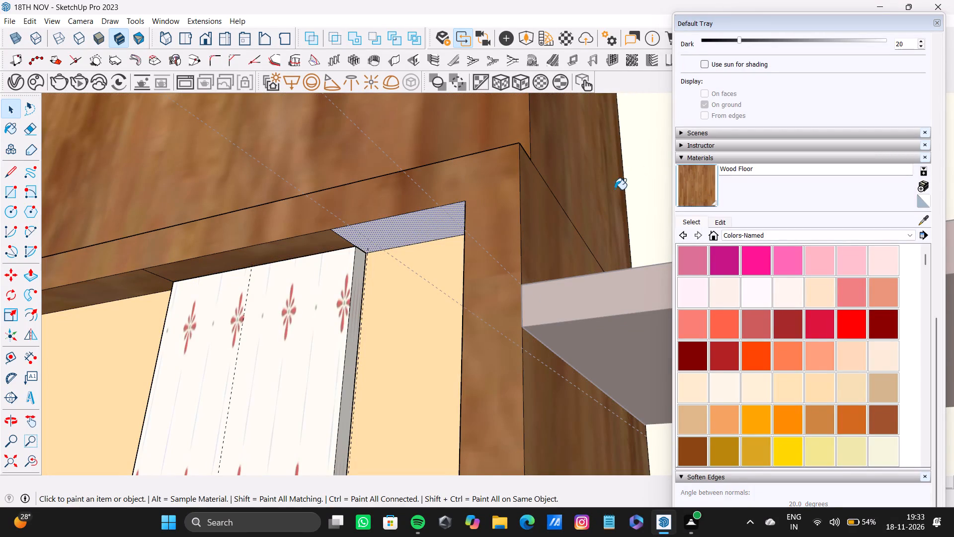
left_click(396, 236)
scroll(393, 295, "down", 5)
middle_click_drag(396, 318, 519, 349)
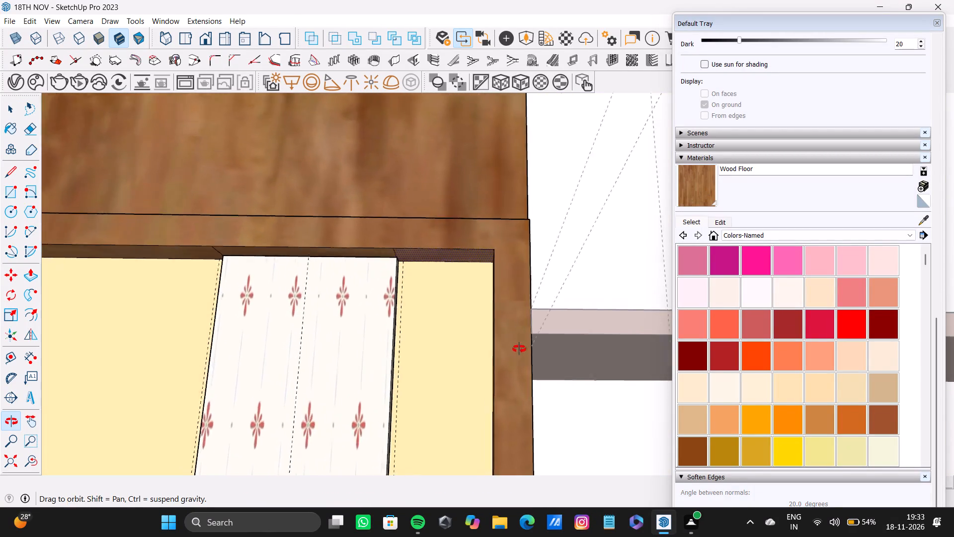
middle_click_drag(519, 349, 332, 421)
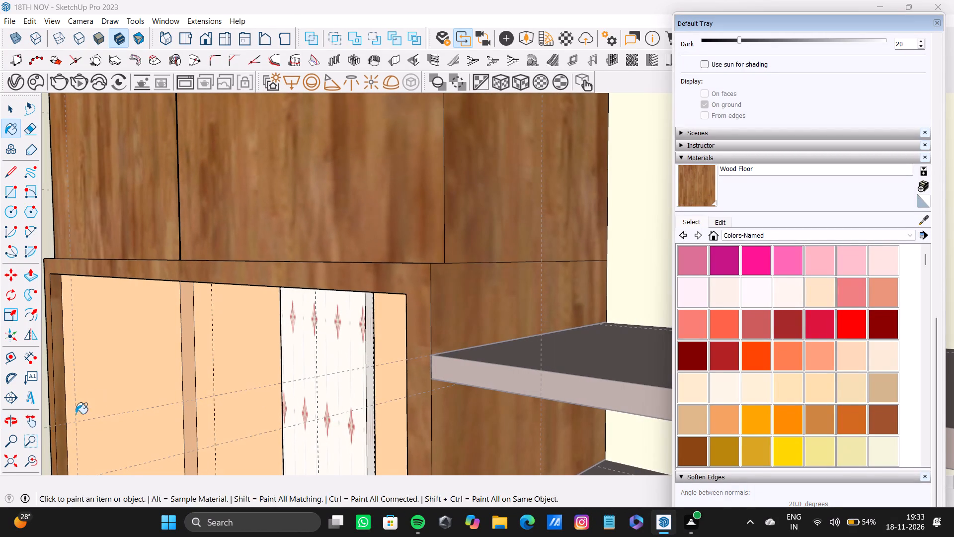
left_click(12, 460)
middle_click_drag(181, 209, 0, 401)
key("space")
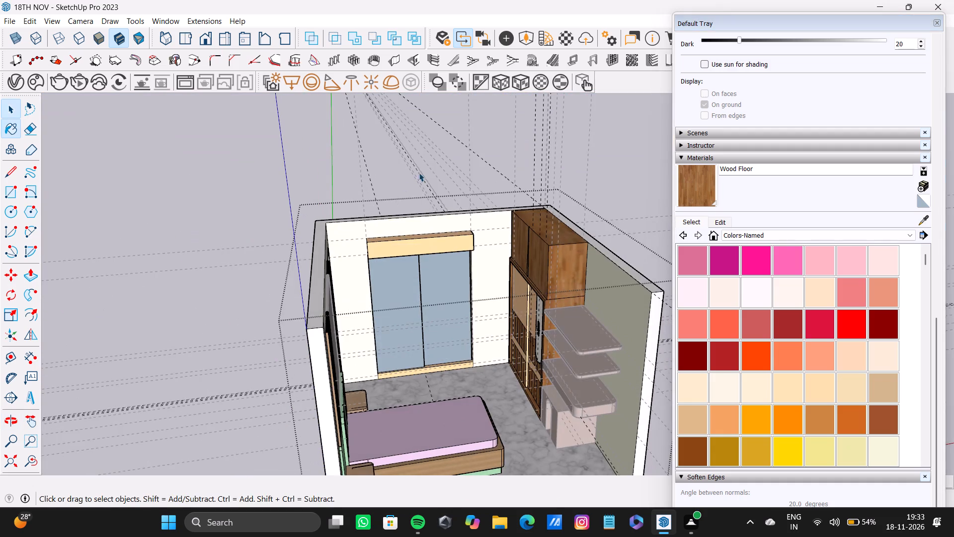
left_click(421, 164)
Draw a rectangle light along the full length of the front bottom strip of the window pelmet.
scroll(420, 224, "up", 5)
middle_click_drag(447, 209, 318, 261)
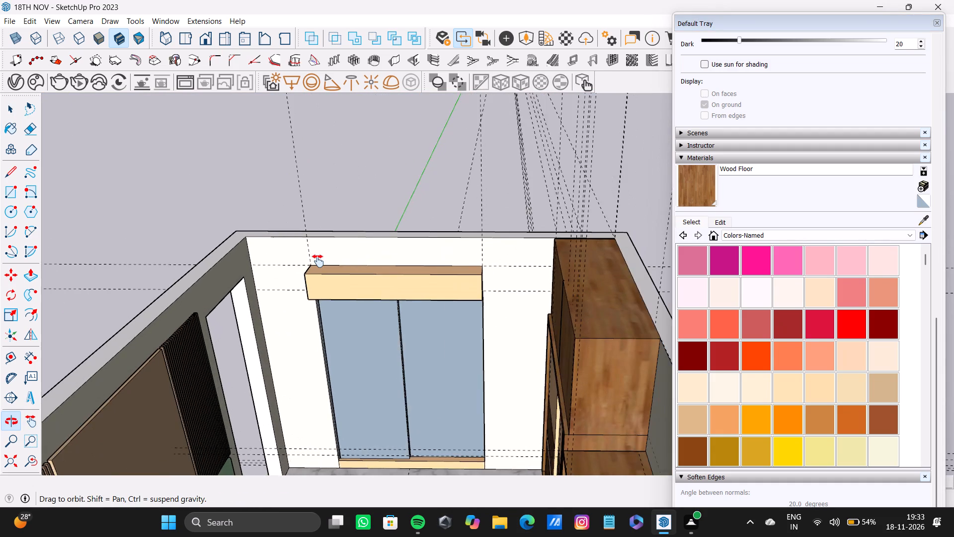
middle_click_drag(318, 261, 325, 239)
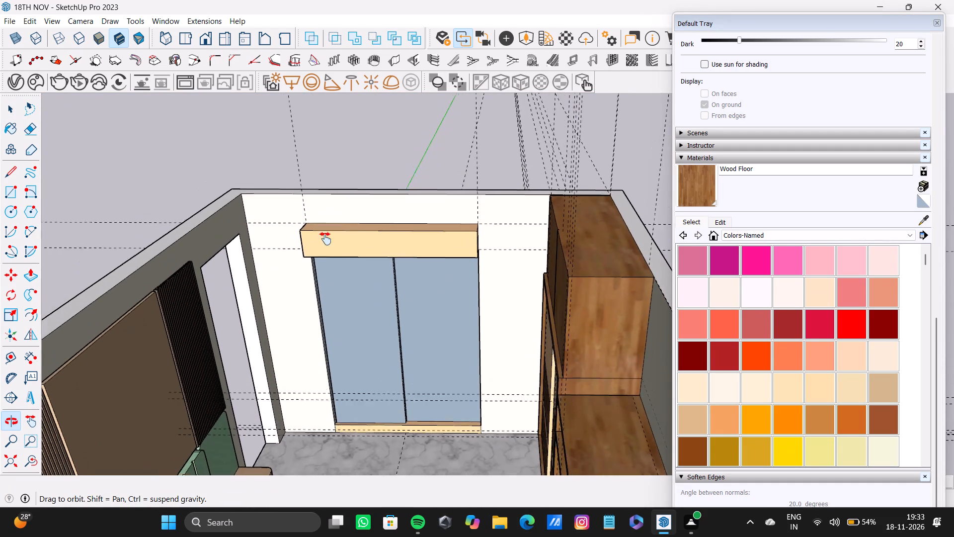
middle_click_drag(325, 239, 331, 196)
scroll(368, 244, "up", 8)
middle_click_drag(410, 284, 361, 100)
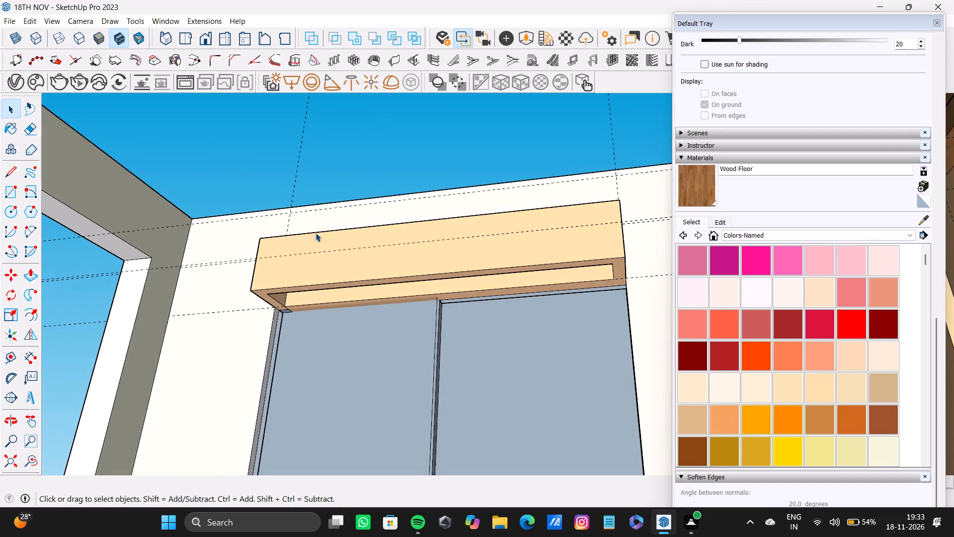
middle_click_drag(316, 234, 314, 192)
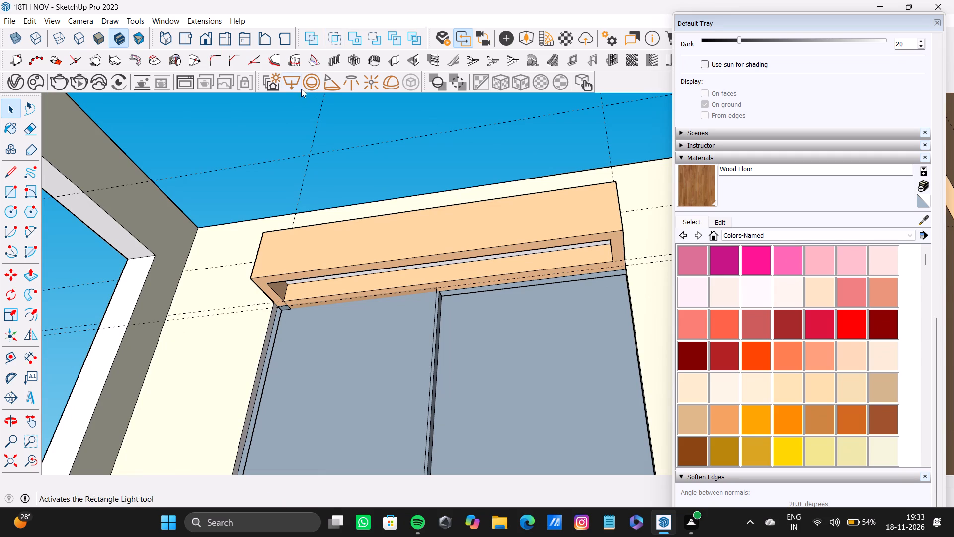
left_click(293, 88)
left_click_drag(249, 277, 258, 277)
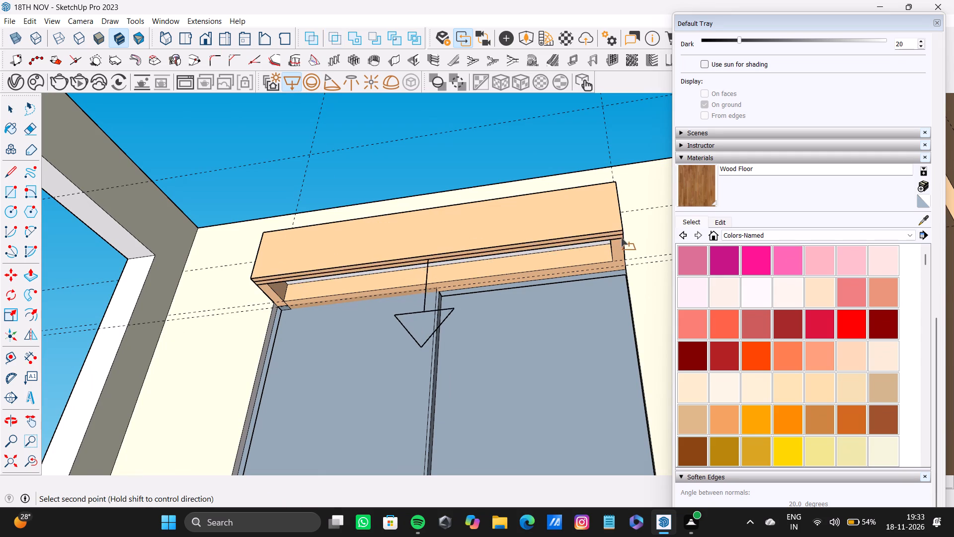
left_click(621, 238)
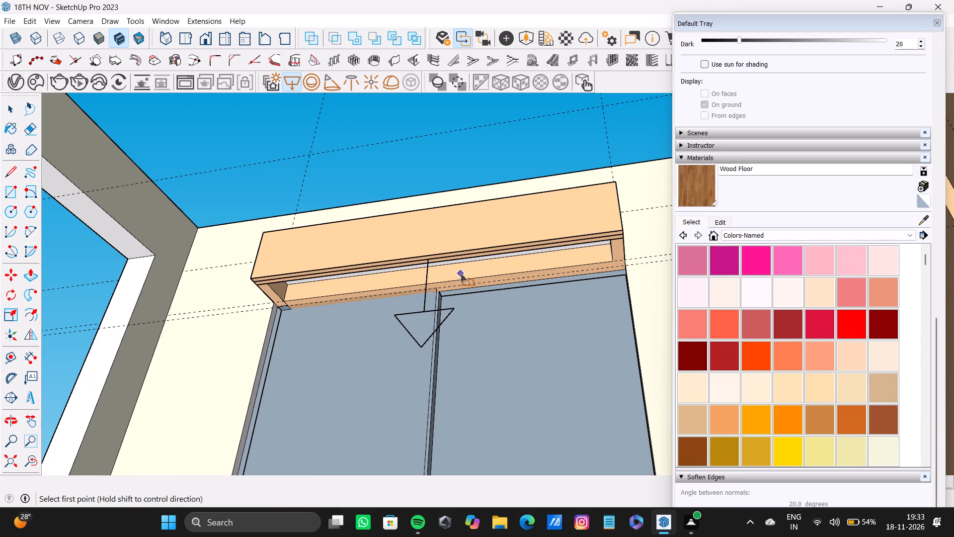
key("space")
Move the rectangle light off the pelmet's front bottom strip toward its open recess.
scroll(442, 269, "up", 6)
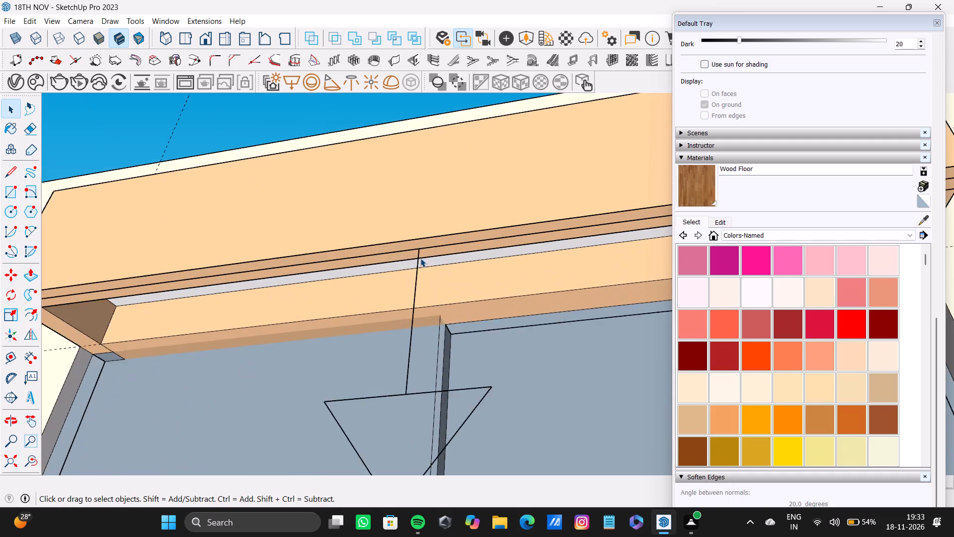
scroll(420, 258, "up", 8)
left_click(419, 250)
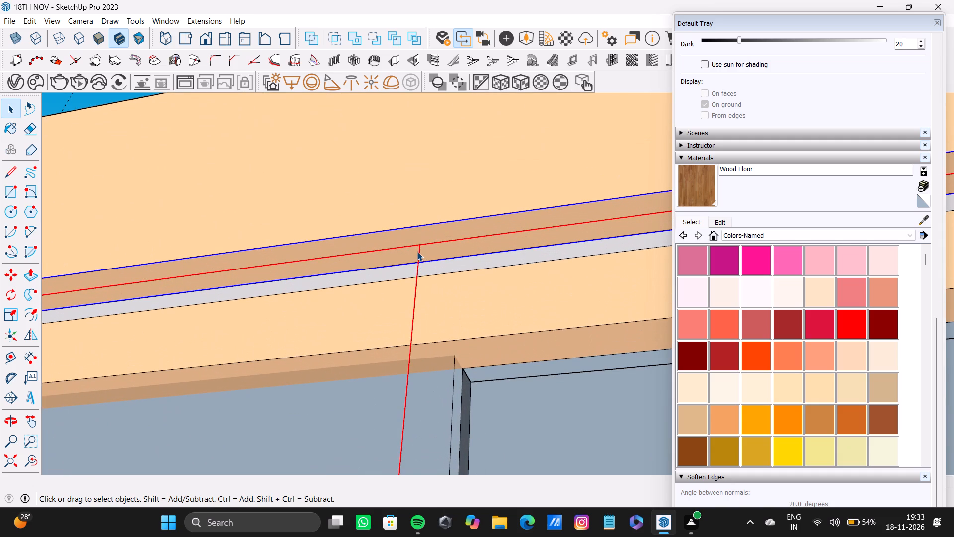
key("m")
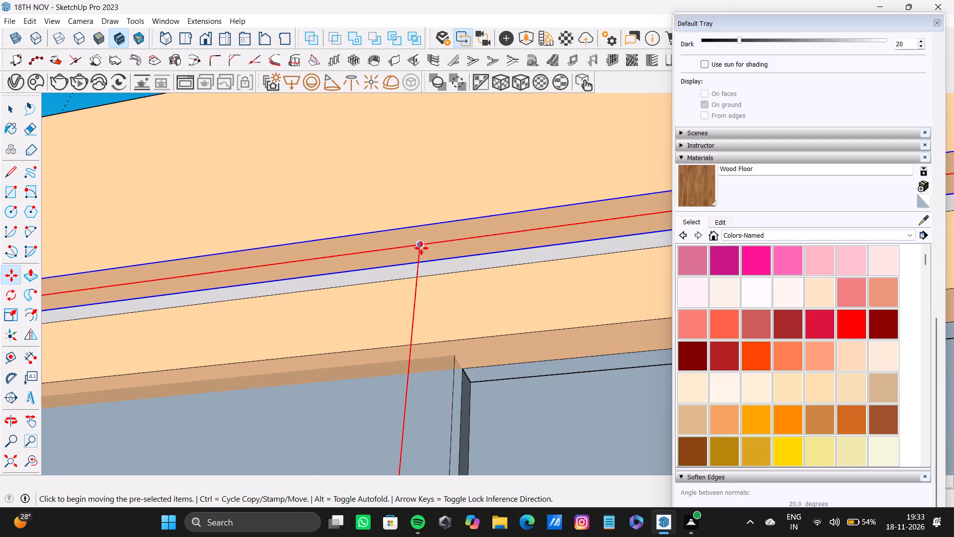
left_click(421, 245)
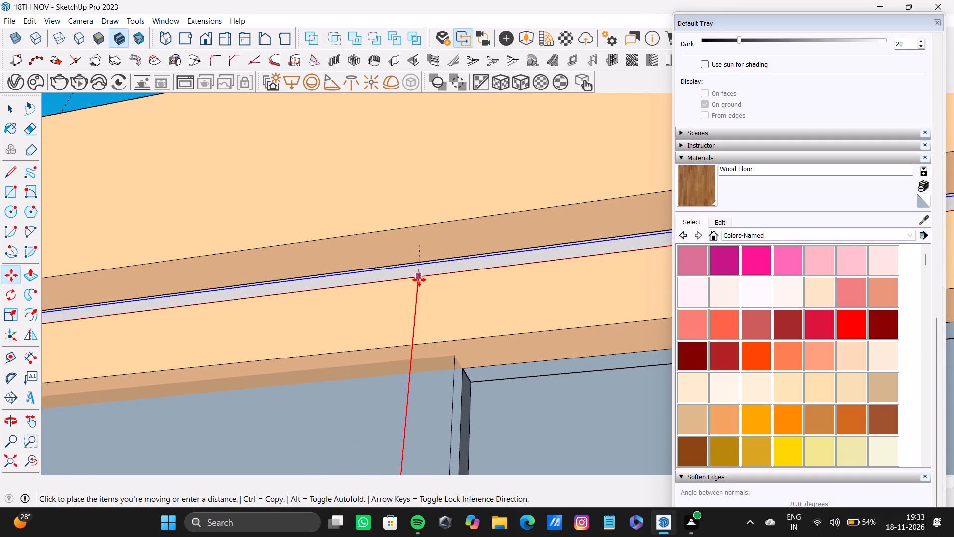
left_click(423, 284)
Shift the rectangle light again and raise it to sit just beneath the window pelmet, leaving it deselected.
middle_click_drag(400, 203, 410, 258)
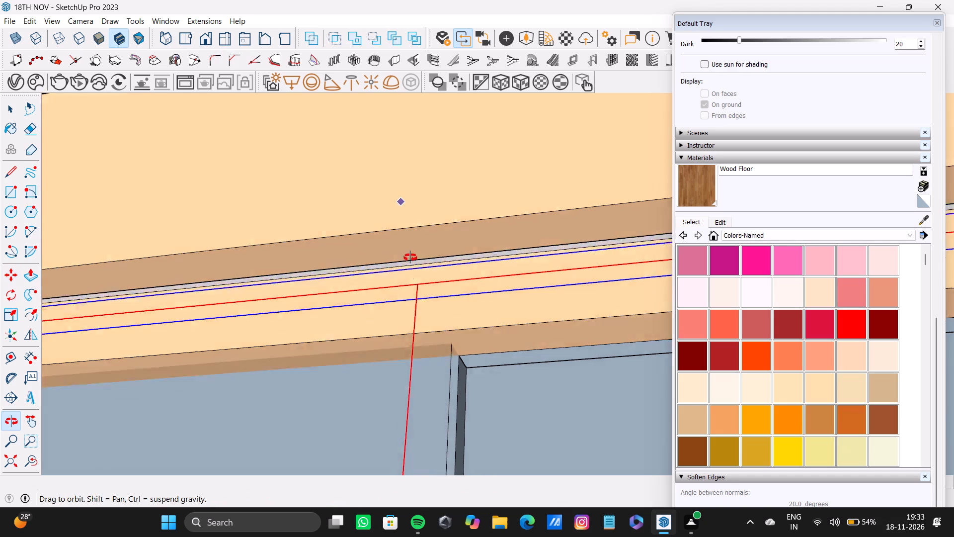
middle_click_drag(410, 258, 444, 348)
scroll(415, 335, "down", 16)
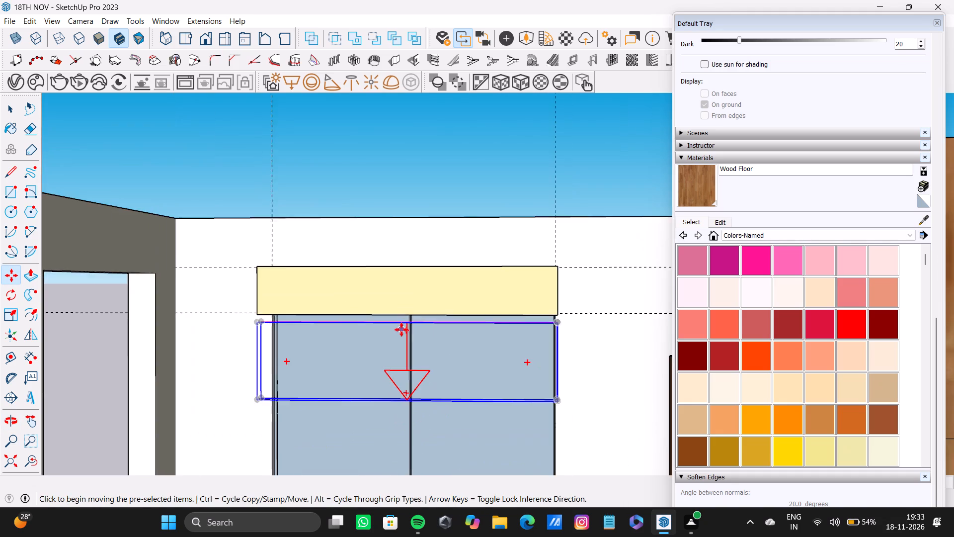
middle_click_drag(401, 330, 356, 244)
scroll(427, 343, "up", 18)
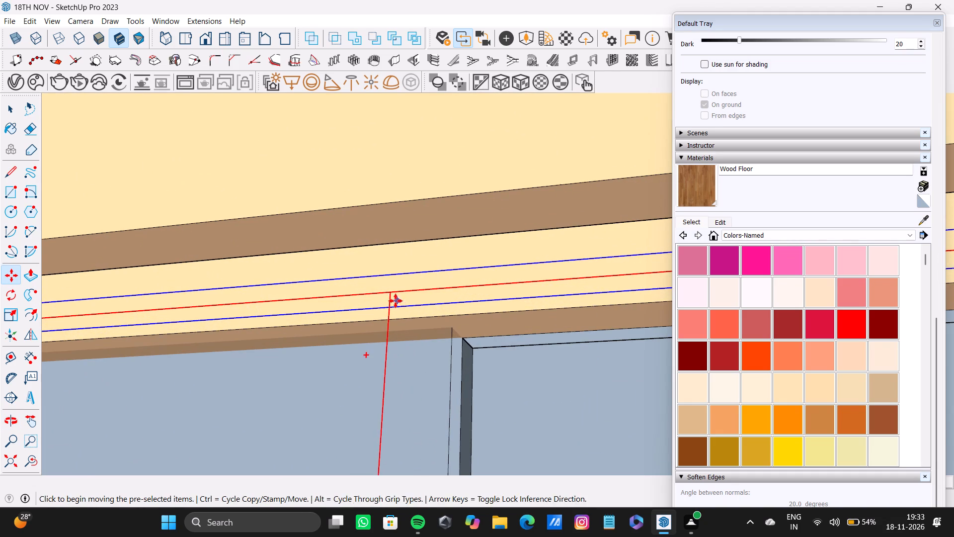
left_click(387, 295)
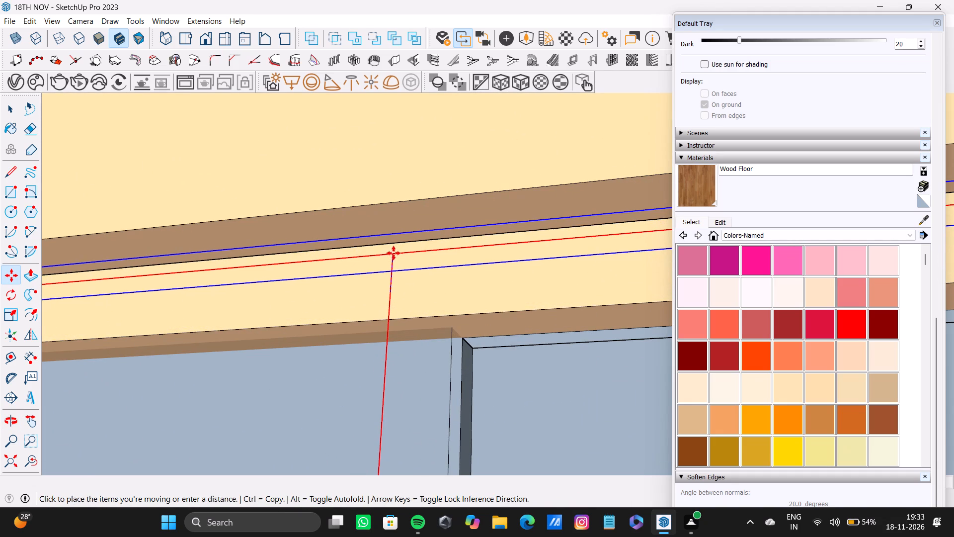
left_click(394, 253)
middle_click_drag(383, 210, 452, 330)
scroll(397, 248, "up", 1)
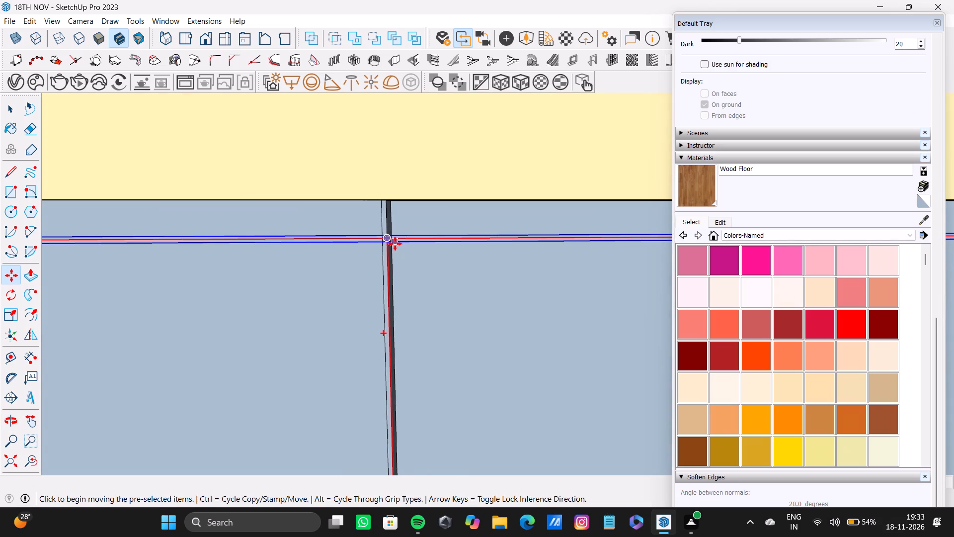
left_click(388, 237)
left_click(388, 223)
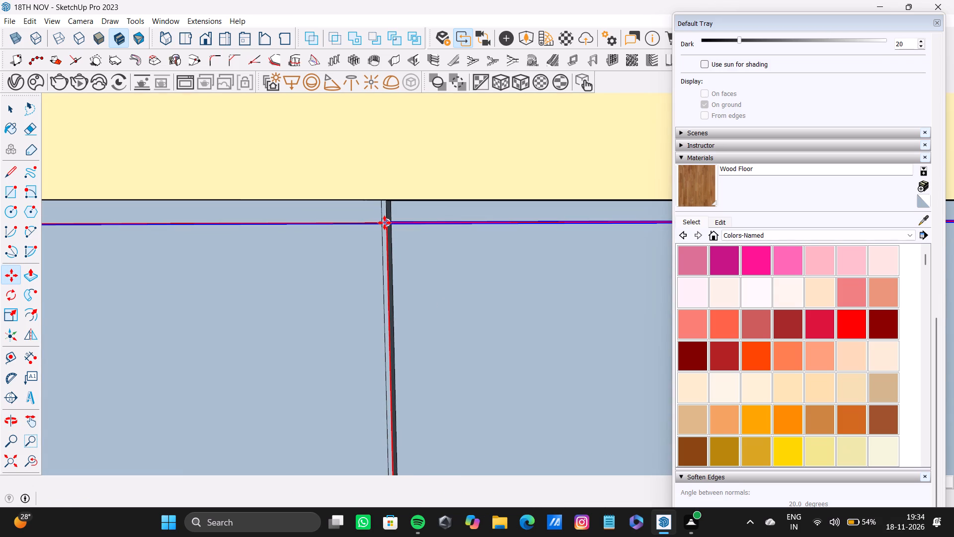
key("space")
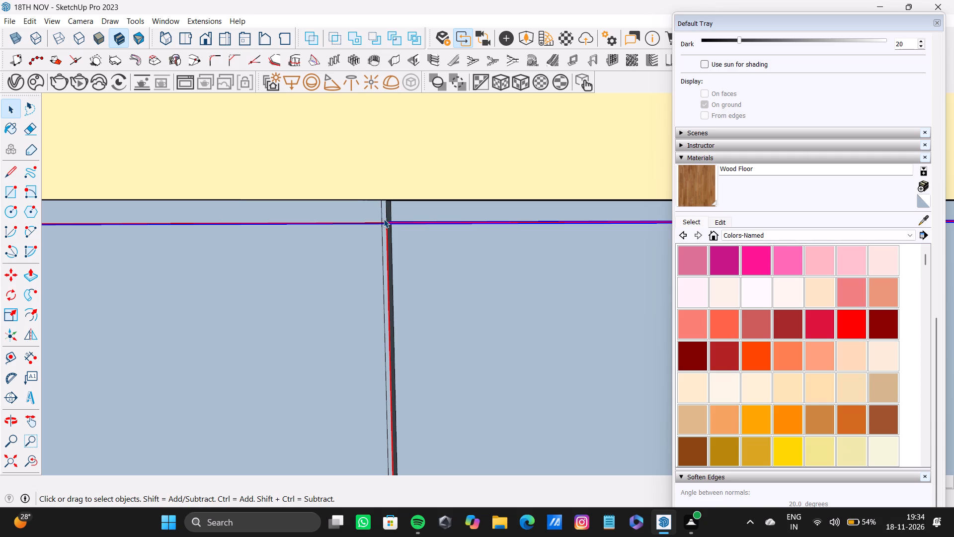
key("space")
left_click(5, 462)
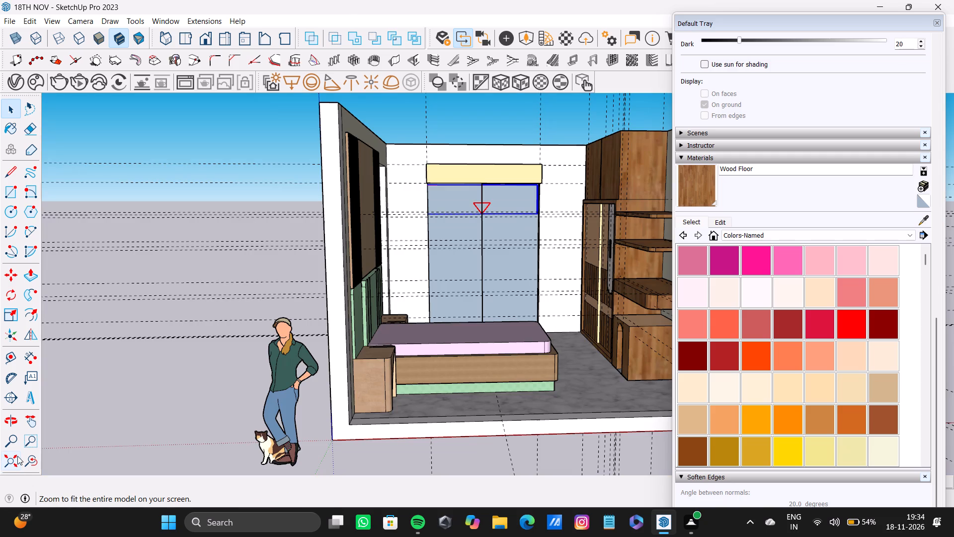
left_click(147, 248)
key("space")
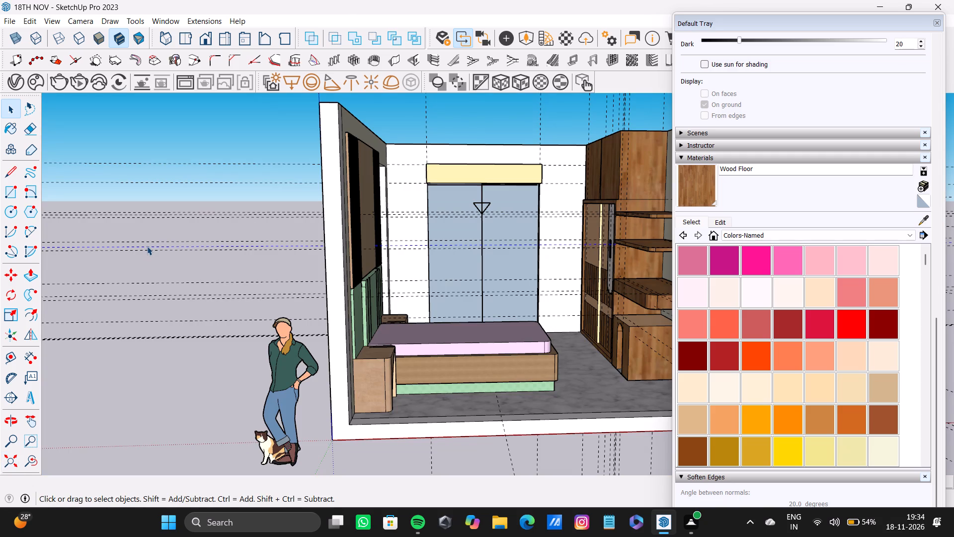
Create a guide parallel to the headboard wall's top edge, in the strip between that edge and the slatted panels.
scroll(582, 291, "down", 13)
middle_click_drag(573, 297, 396, 304)
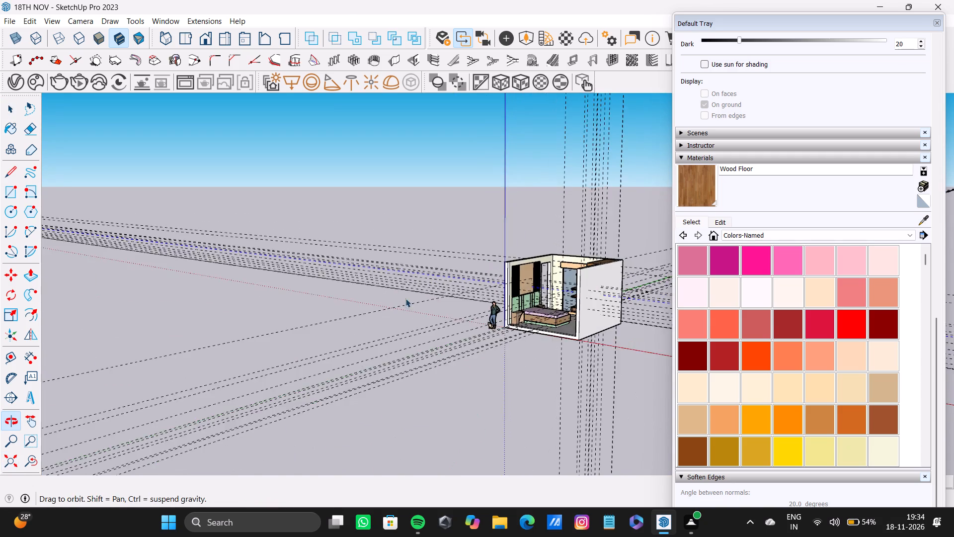
scroll(556, 275, "up", 14)
key("t")
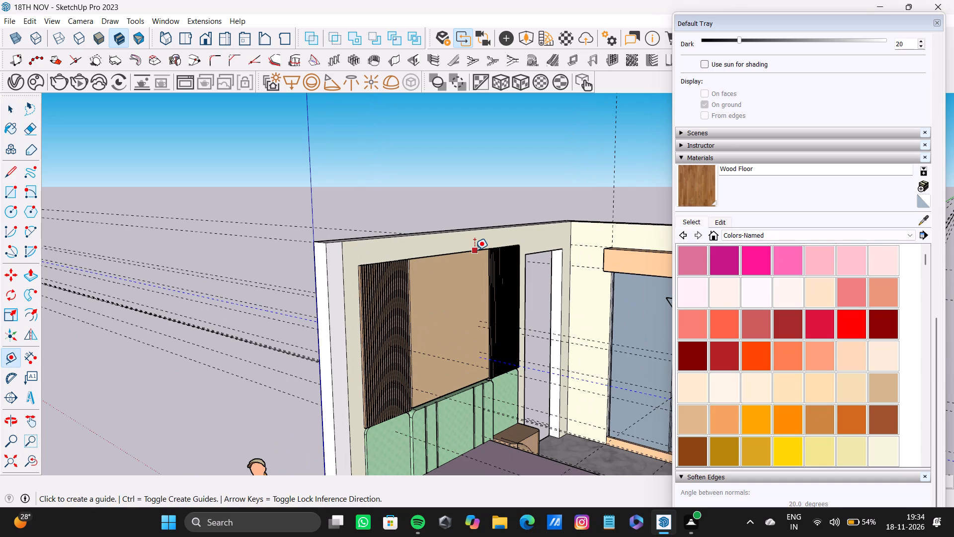
scroll(435, 254, "up", 11)
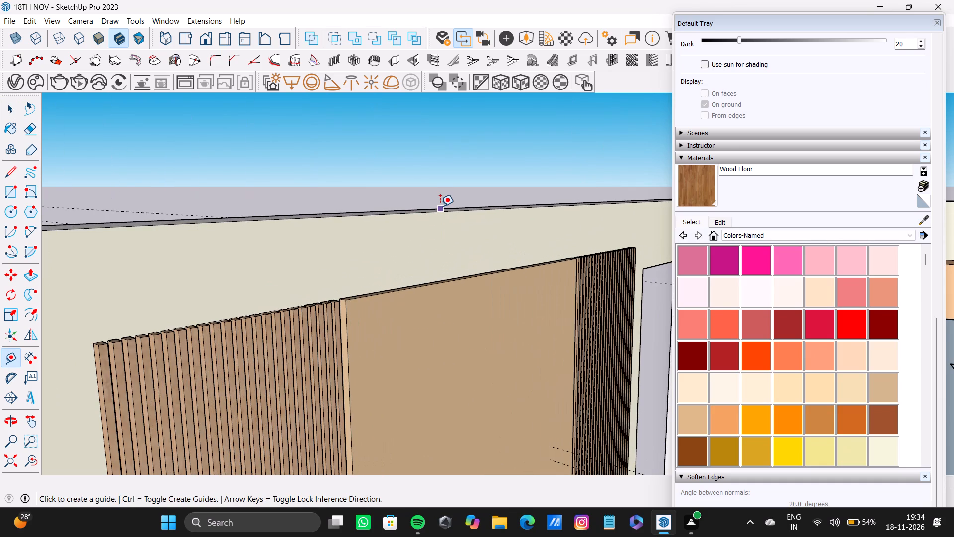
left_click(437, 210)
scroll(416, 251, "down", 11)
middle_click_drag(407, 254, 475, 246)
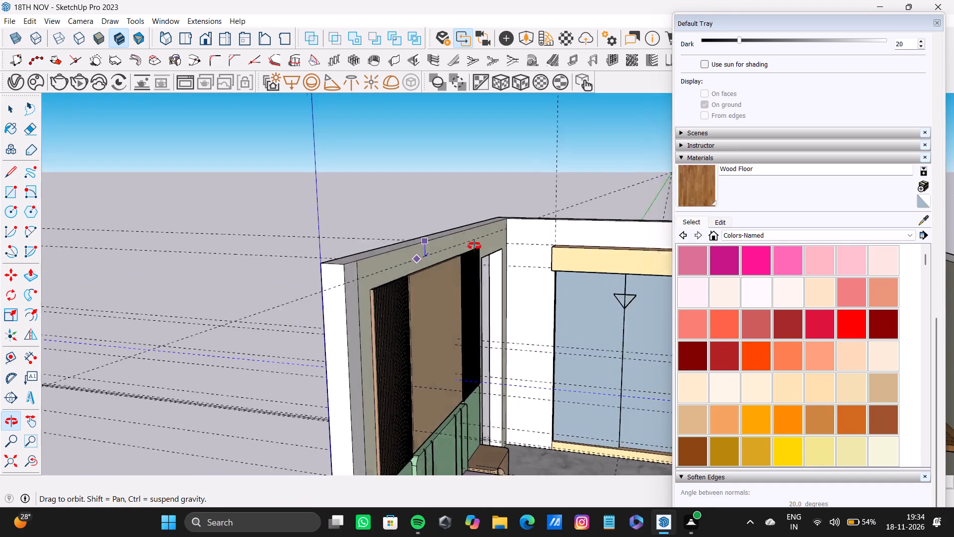
middle_click_drag(475, 246, 374, 282)
scroll(435, 258, "up", 3)
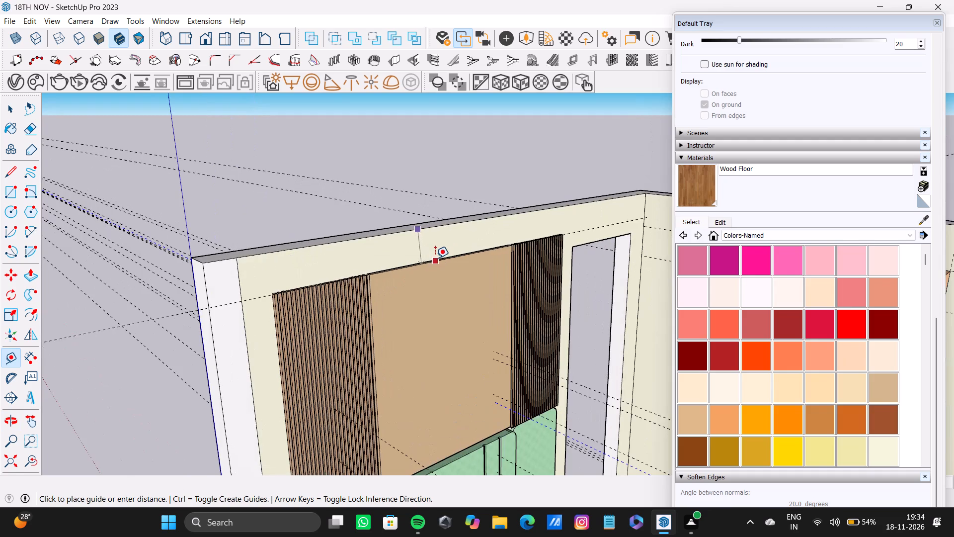
left_click(365, 262)
middle_click_drag(436, 331, 528, 312)
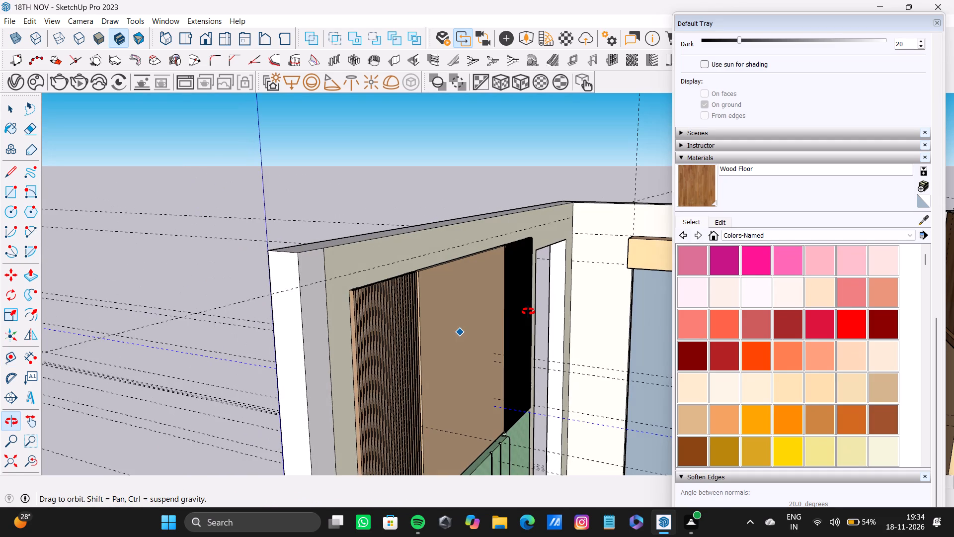
middle_click_drag(528, 312, 524, 311)
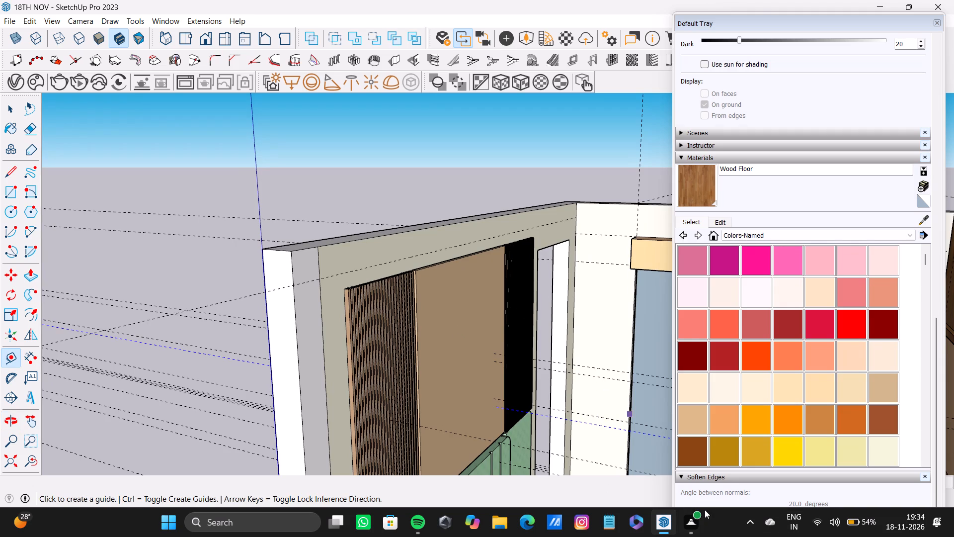
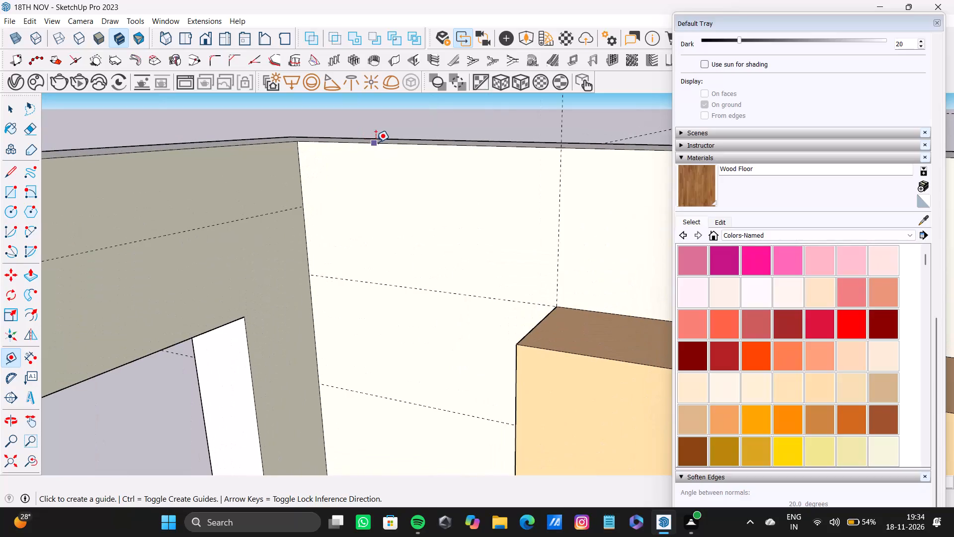
Create a guide on the window wall about 7 3/8" below its top edge, meeting the headboard wall's guide at the corner.
left_click(376, 142)
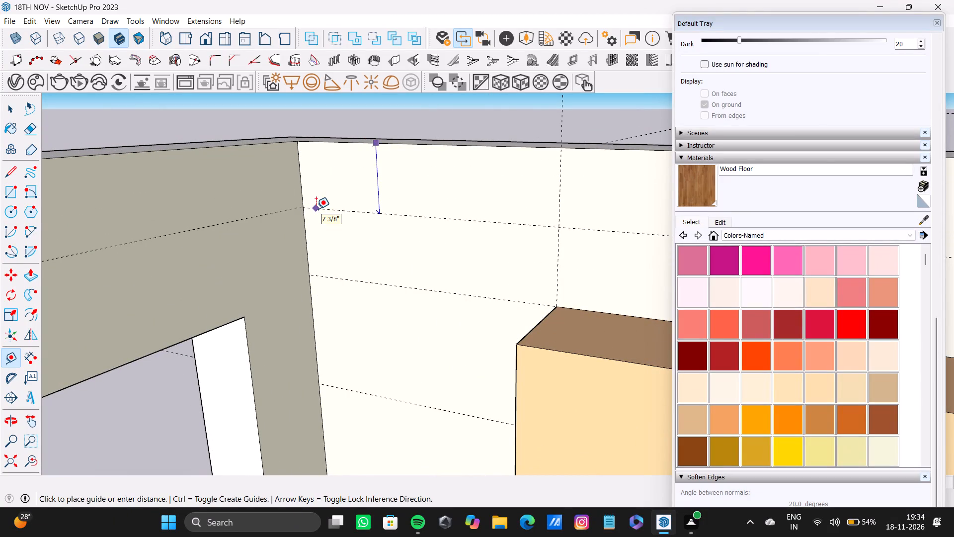
left_click(316, 209)
Draw a rectangle along the full length of the headboard wall, from its top edge down to the guide above the slatted panels.
scroll(316, 209, "down", 20)
scroll(316, 209, "down", 4)
middle_click_drag(313, 240, 348, 243)
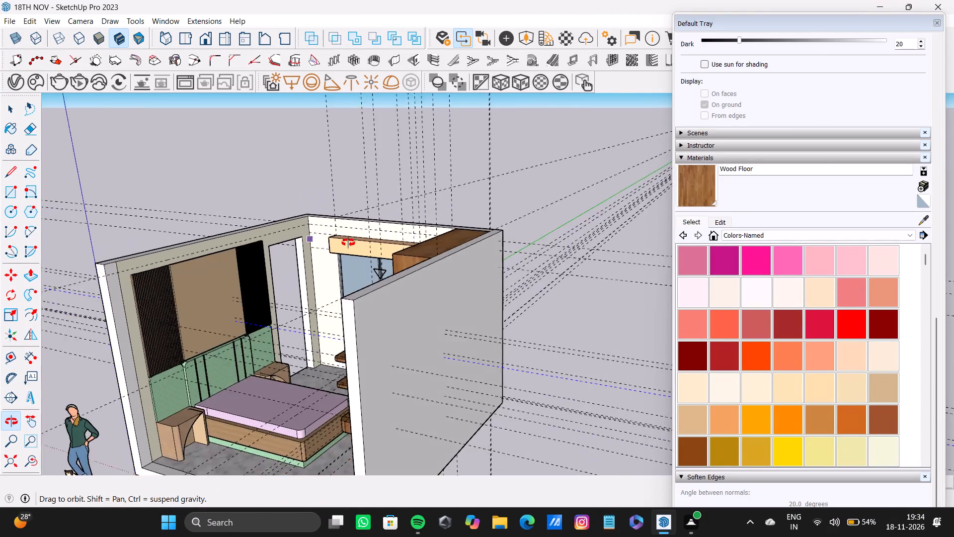
middle_click_drag(348, 243, 593, 295)
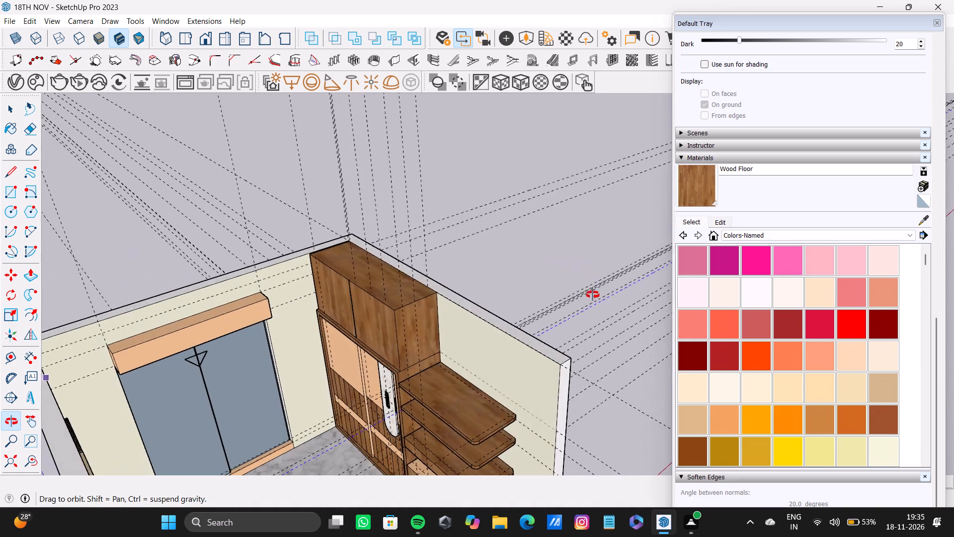
middle_click_drag(593, 295, 476, 282)
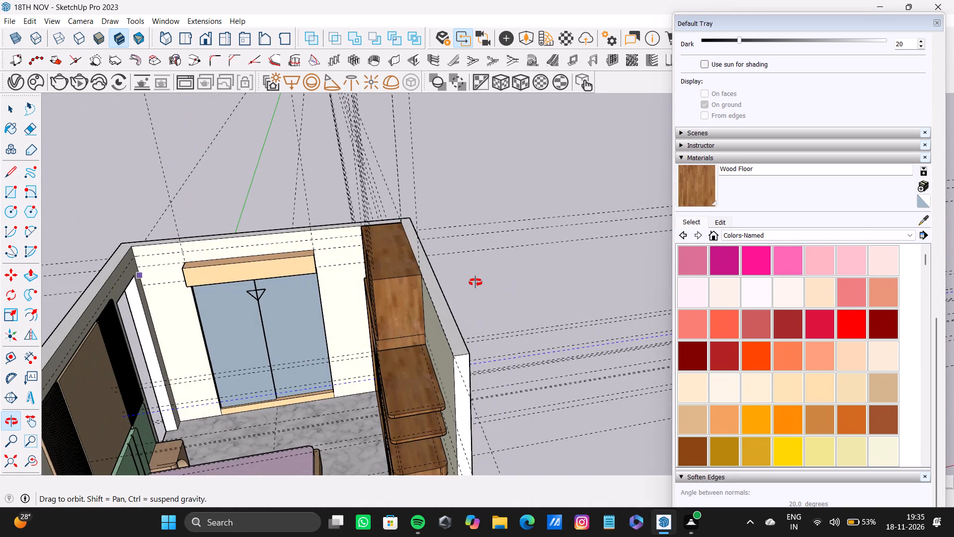
middle_click_drag(476, 282, 189, 276)
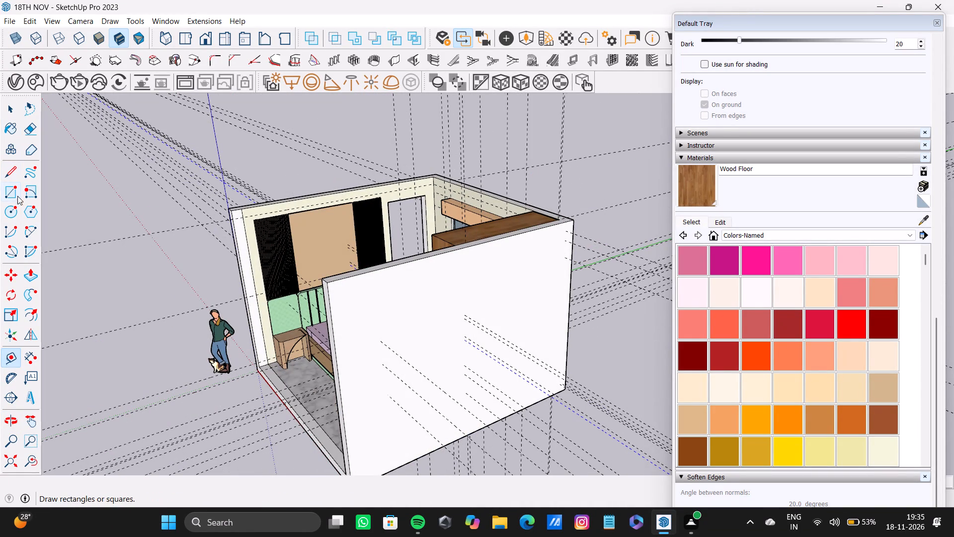
left_click(7, 190)
scroll(385, 223, "up", 14)
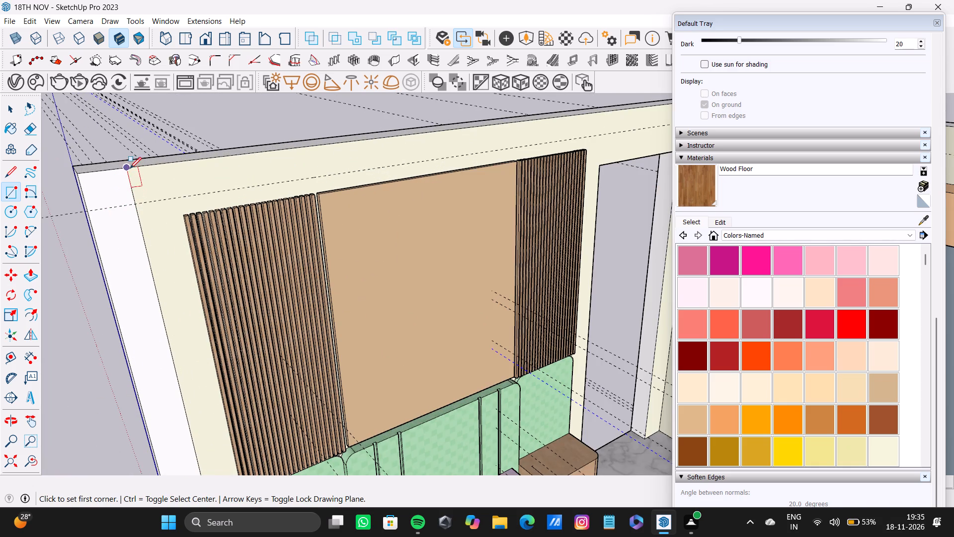
scroll(127, 164, "up", 7)
left_click(125, 168)
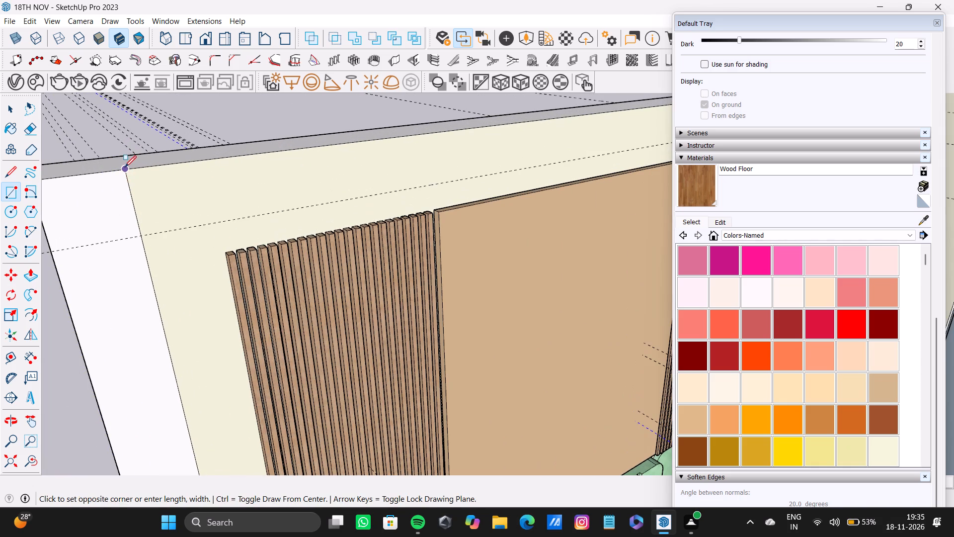
scroll(530, 150, "down", 8)
middle_click_drag(606, 157, 500, 222)
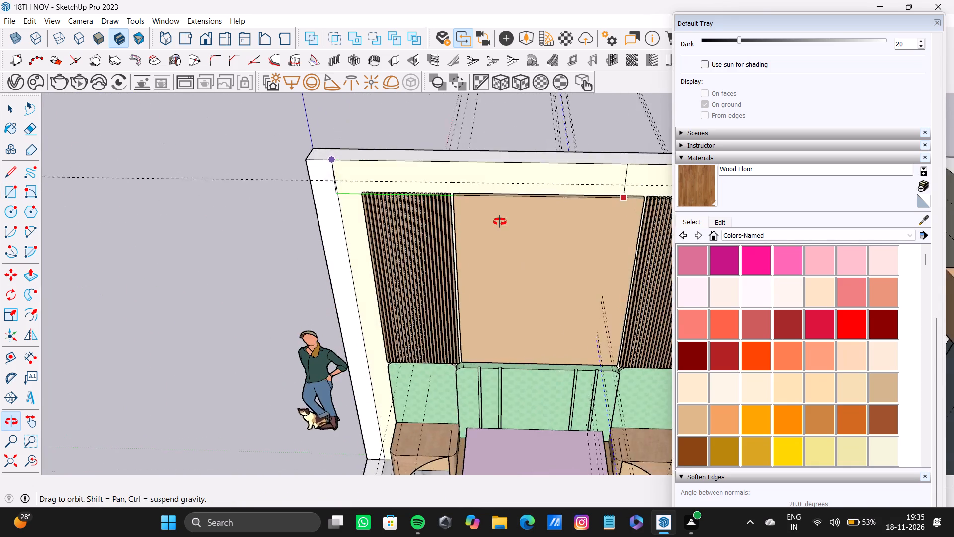
middle_click_drag(500, 222, 499, 172)
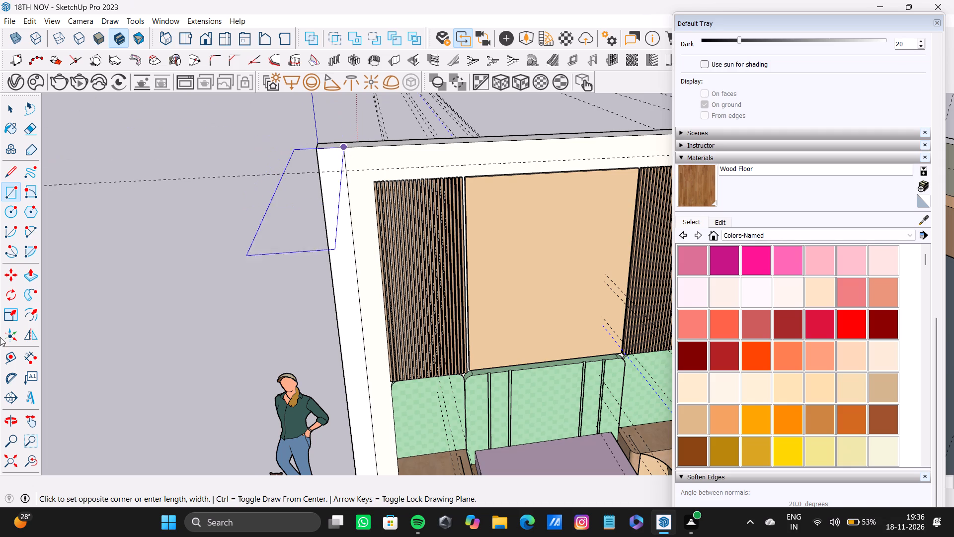
scroll(576, 151, "down", 5)
middle_click_drag(582, 155, 597, 163)
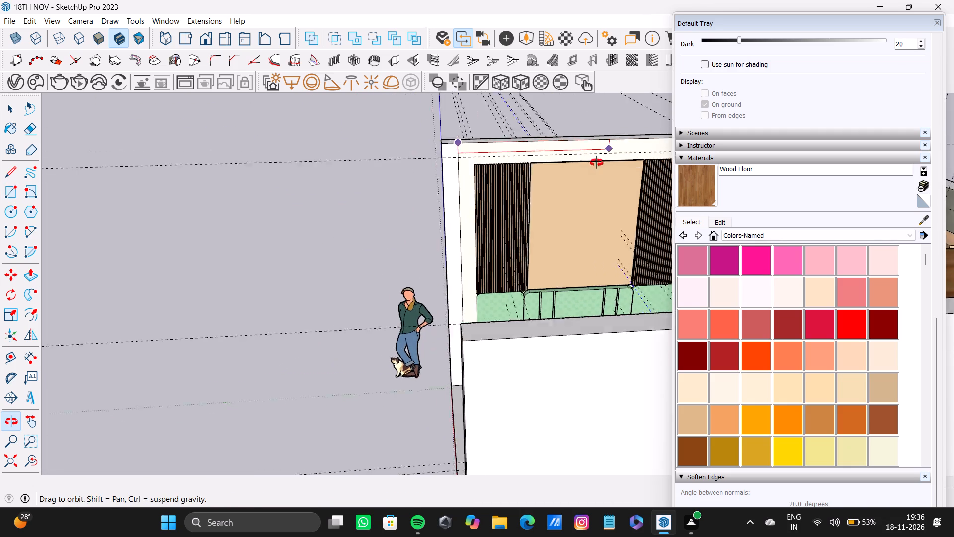
middle_click_drag(597, 163, 617, 165)
scroll(582, 154, "up", 7)
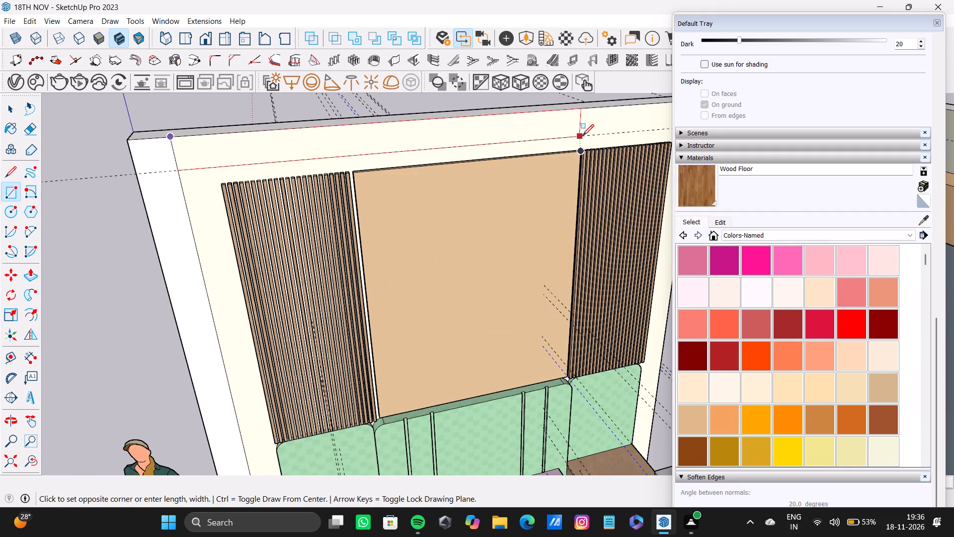
middle_click_drag(586, 133, 402, 173, "shift")
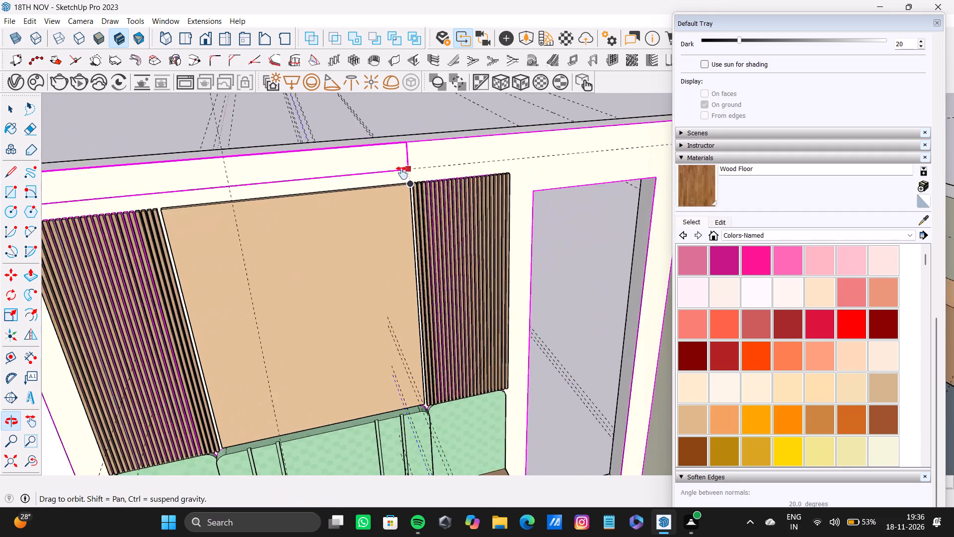
middle_click_drag(402, 173, 399, 175, "shift")
scroll(549, 163, "down", 3)
middle_click_drag(554, 160, 406, 200, "shift")
scroll(475, 194, "up", 9)
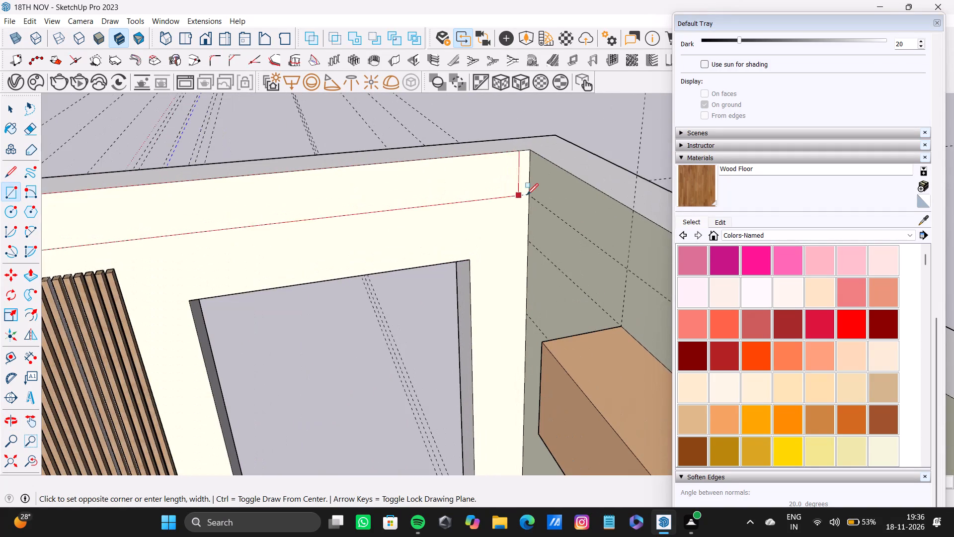
left_click(528, 193)
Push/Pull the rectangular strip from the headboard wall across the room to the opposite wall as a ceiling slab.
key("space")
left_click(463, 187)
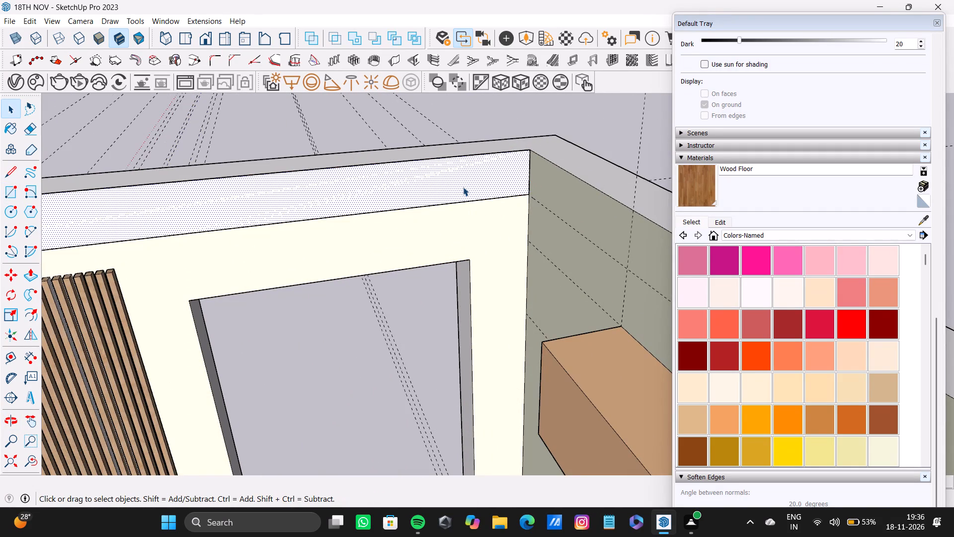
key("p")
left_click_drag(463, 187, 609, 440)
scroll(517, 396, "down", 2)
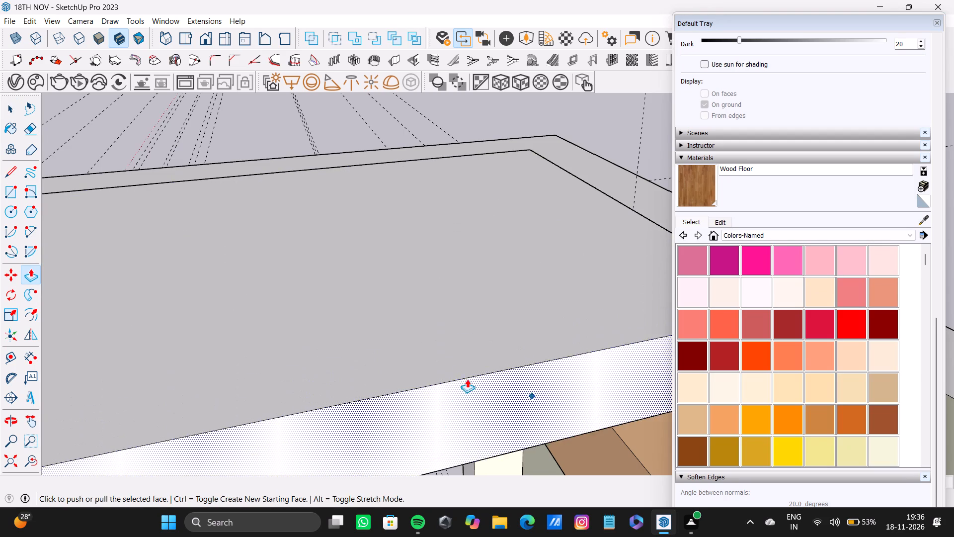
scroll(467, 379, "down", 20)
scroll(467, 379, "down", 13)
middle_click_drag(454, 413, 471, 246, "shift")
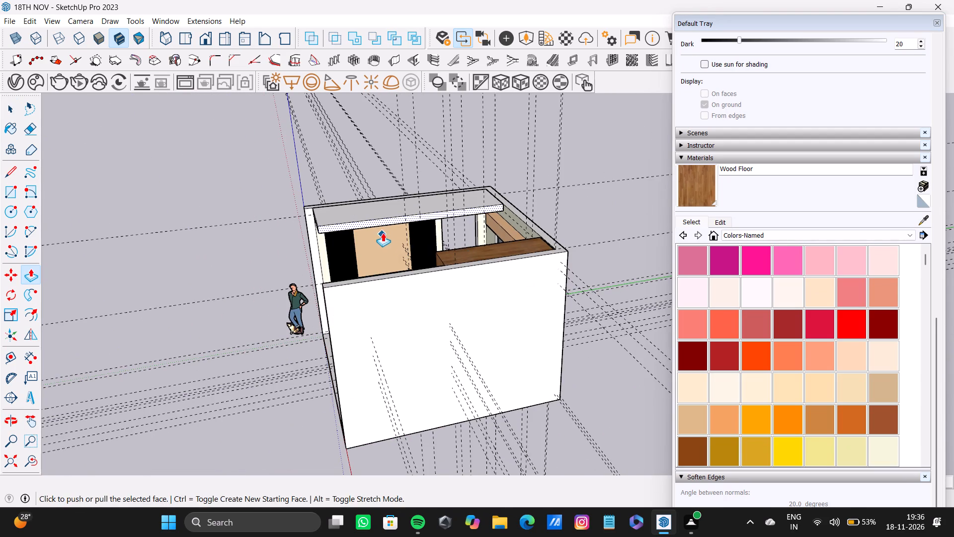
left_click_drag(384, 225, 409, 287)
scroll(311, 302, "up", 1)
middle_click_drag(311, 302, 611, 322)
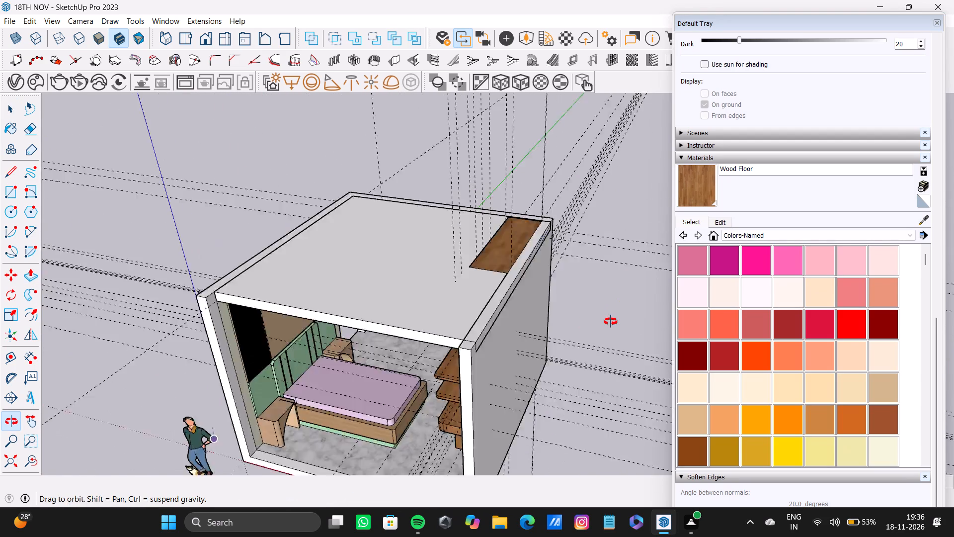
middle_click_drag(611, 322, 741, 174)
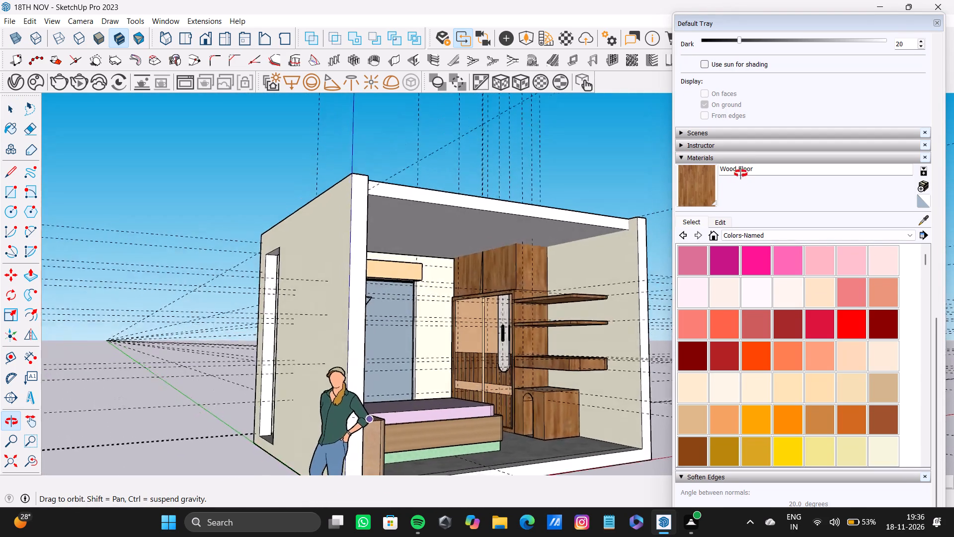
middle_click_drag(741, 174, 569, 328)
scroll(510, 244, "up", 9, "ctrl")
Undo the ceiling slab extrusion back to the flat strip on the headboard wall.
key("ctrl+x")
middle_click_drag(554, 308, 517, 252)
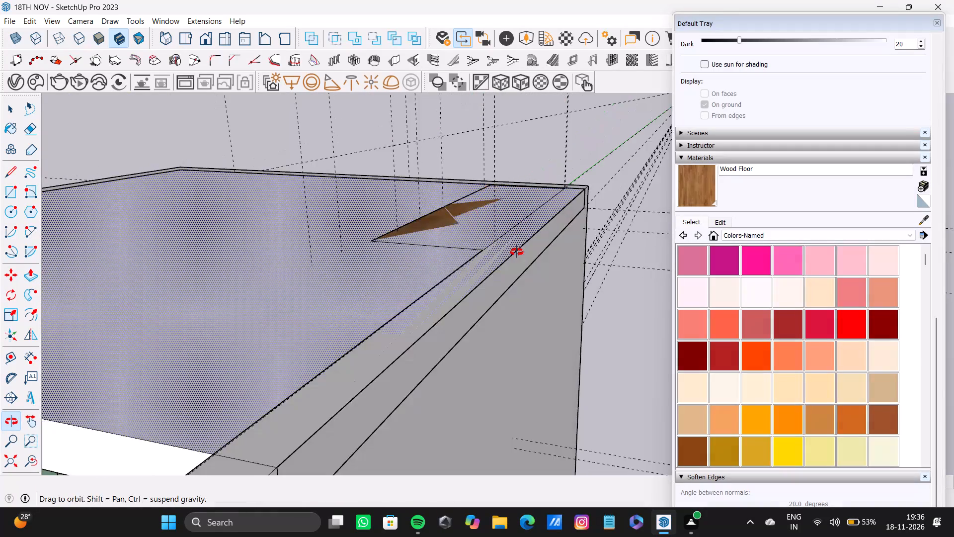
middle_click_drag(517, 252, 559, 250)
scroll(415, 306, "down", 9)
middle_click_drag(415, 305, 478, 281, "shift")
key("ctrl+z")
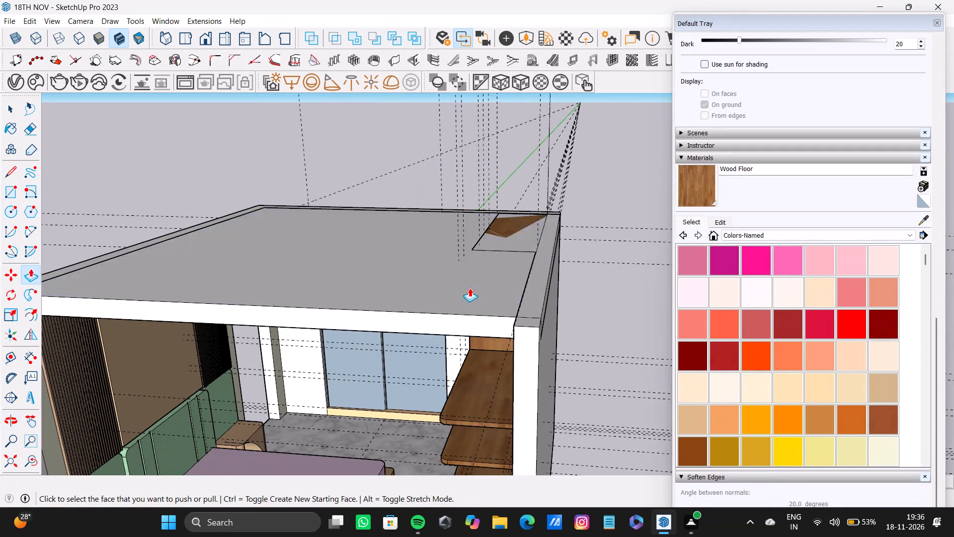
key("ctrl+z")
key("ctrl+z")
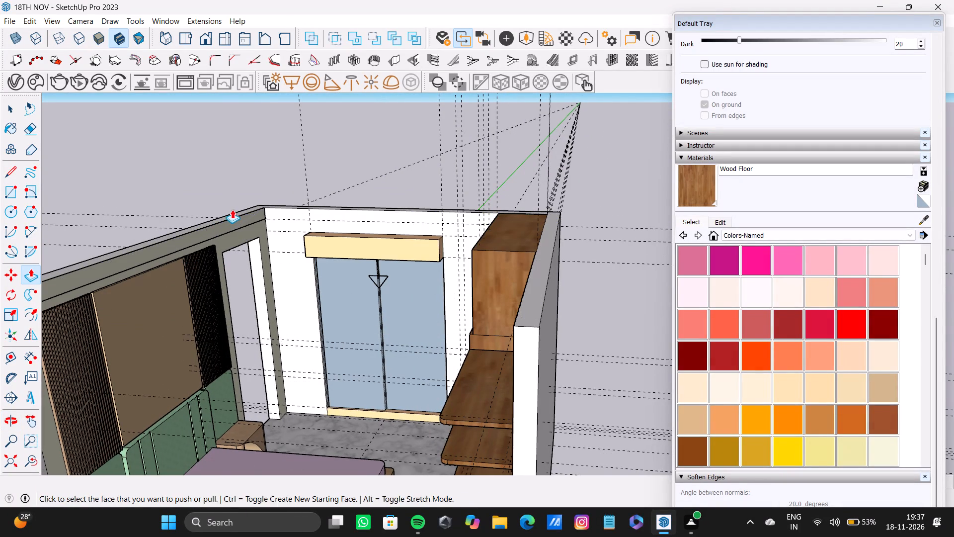
Open the wall group, raise the walls' top face upward with Push/Pull, and leave the group with nothing selected.
scroll(270, 219, "up", 4)
key("space")
middle_click_drag(265, 202, 261, 264)
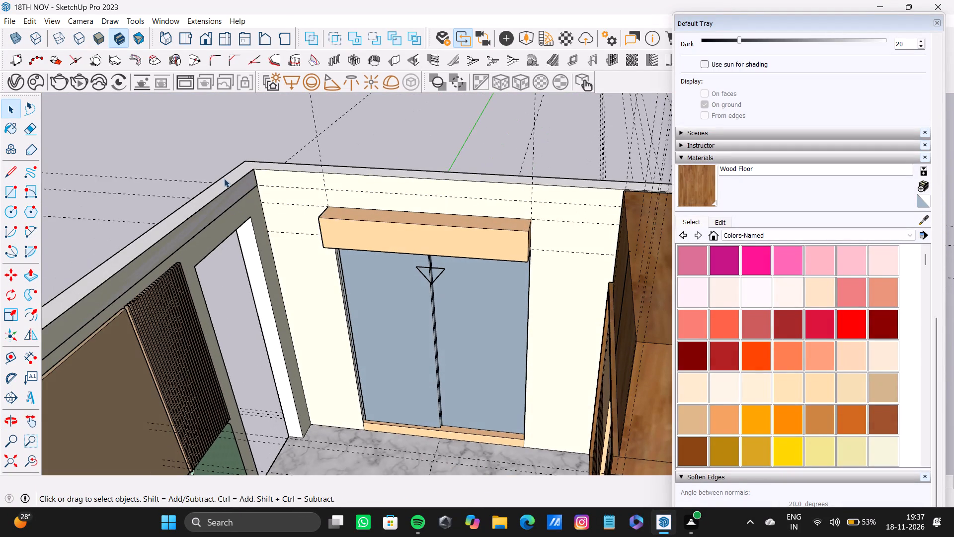
left_click(225, 179)
triple_click(234, 177)
double_click(236, 175)
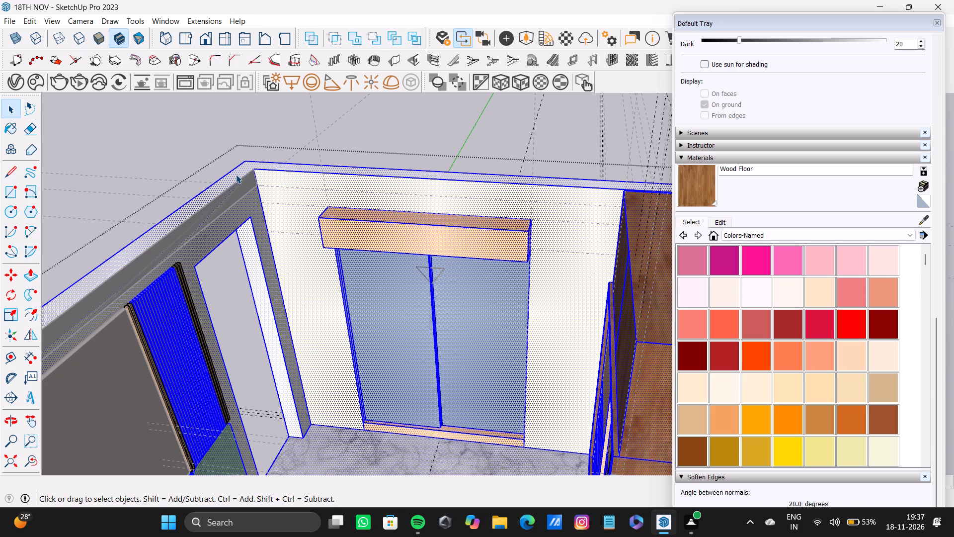
left_click(239, 172)
left_click(243, 171)
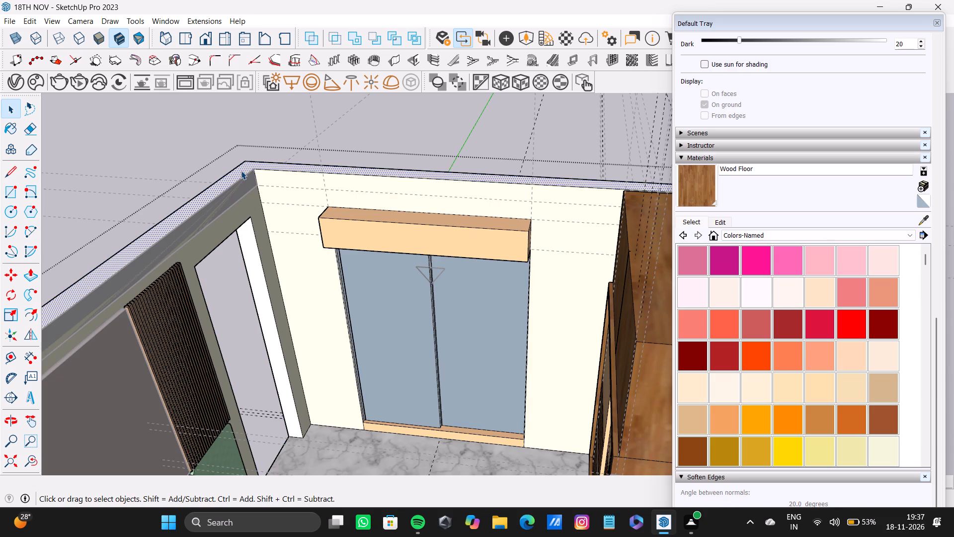
key("p")
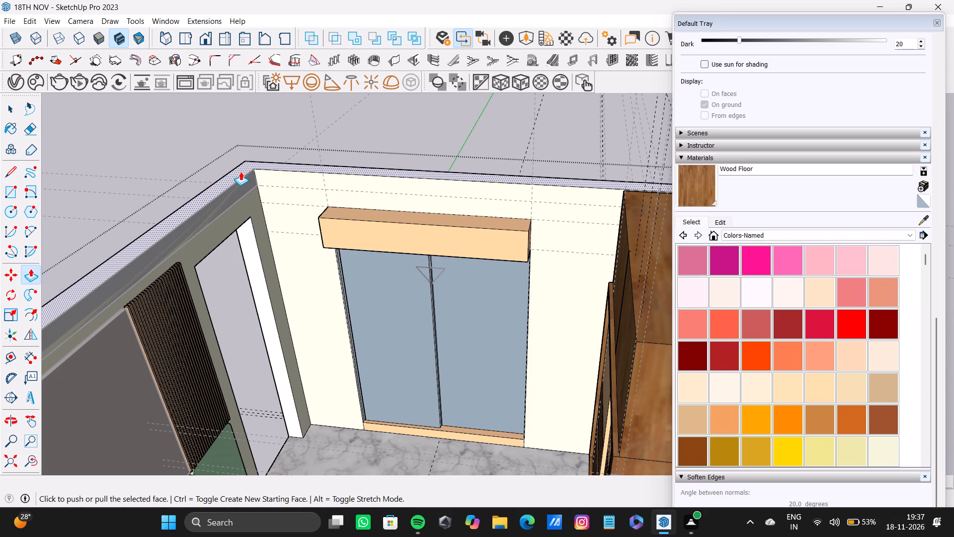
left_click_drag(242, 170, 235, 143)
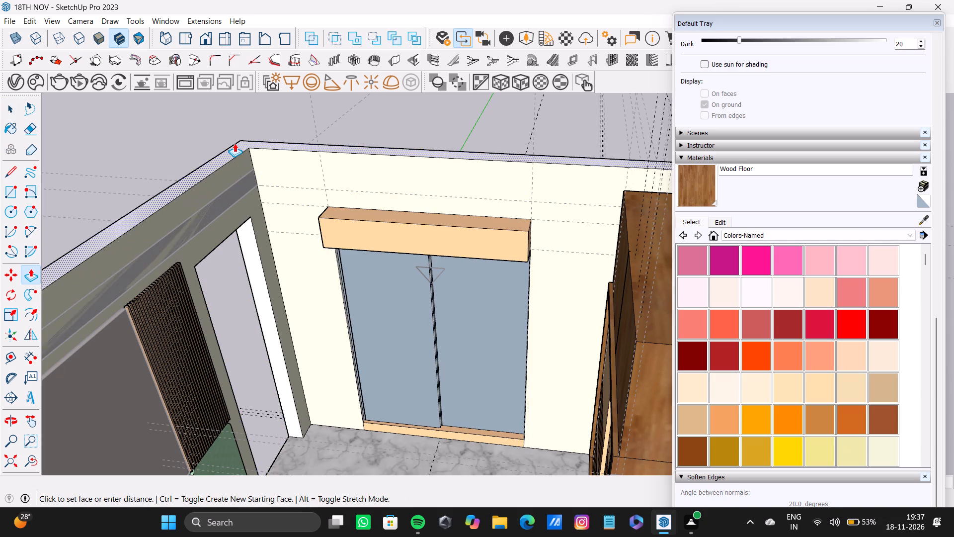
left_click_drag(235, 143, 232, 127)
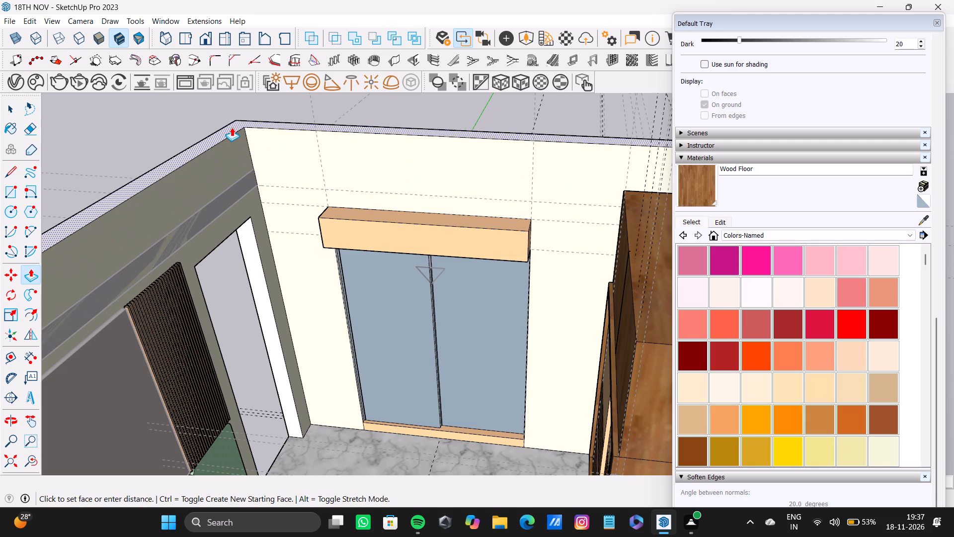
left_click_drag(232, 127, 228, 119)
scroll(327, 293, "down", 9)
middle_click_drag(330, 296, 538, 237)
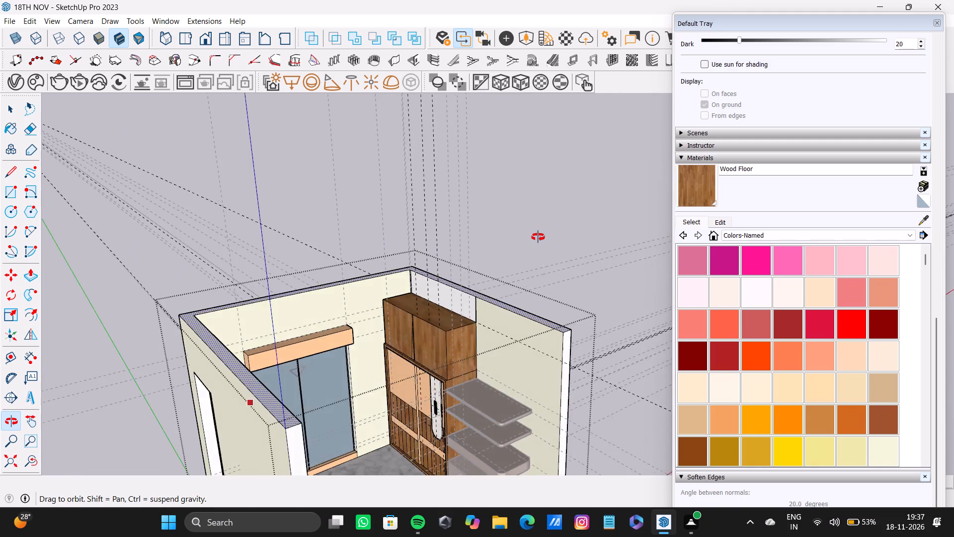
middle_click_drag(538, 237, 381, 215)
scroll(202, 345, "up", 4)
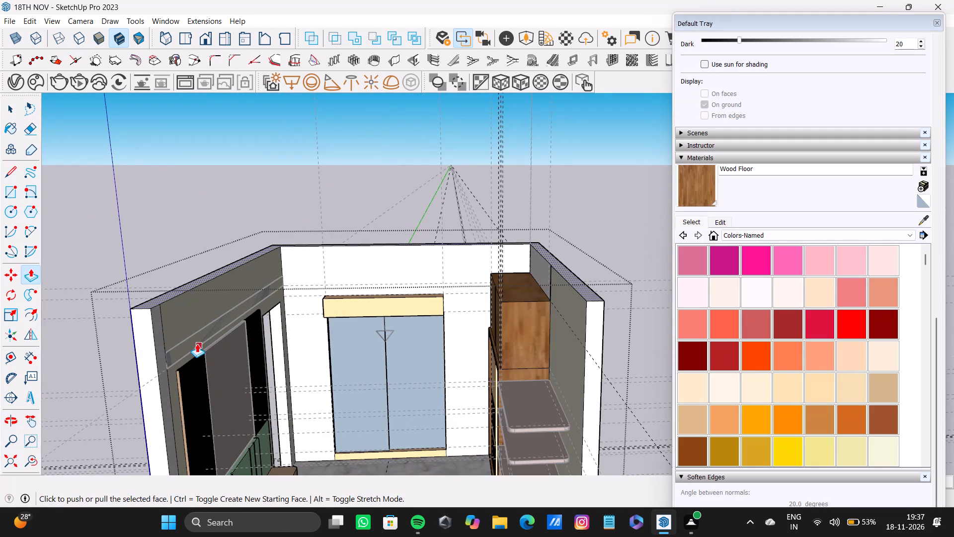
key("space")
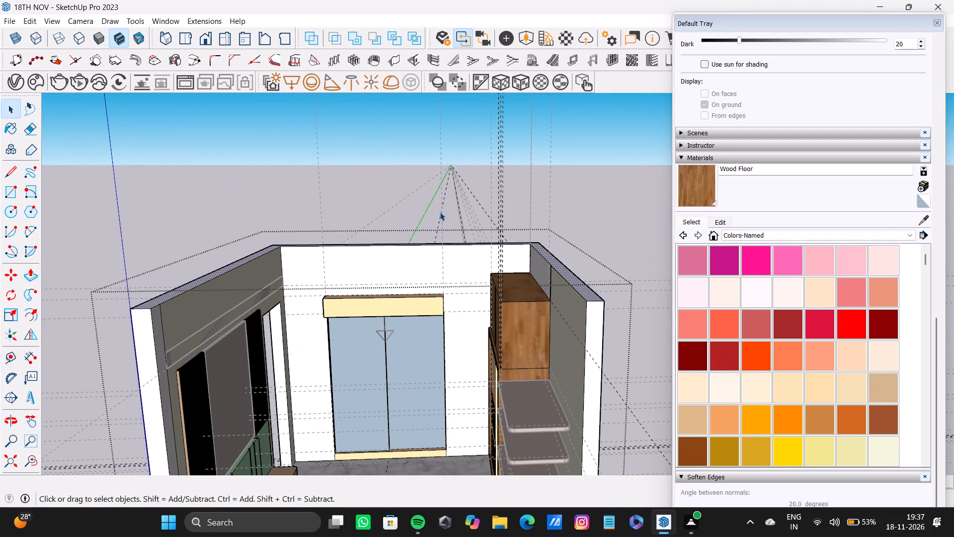
left_click(352, 164)
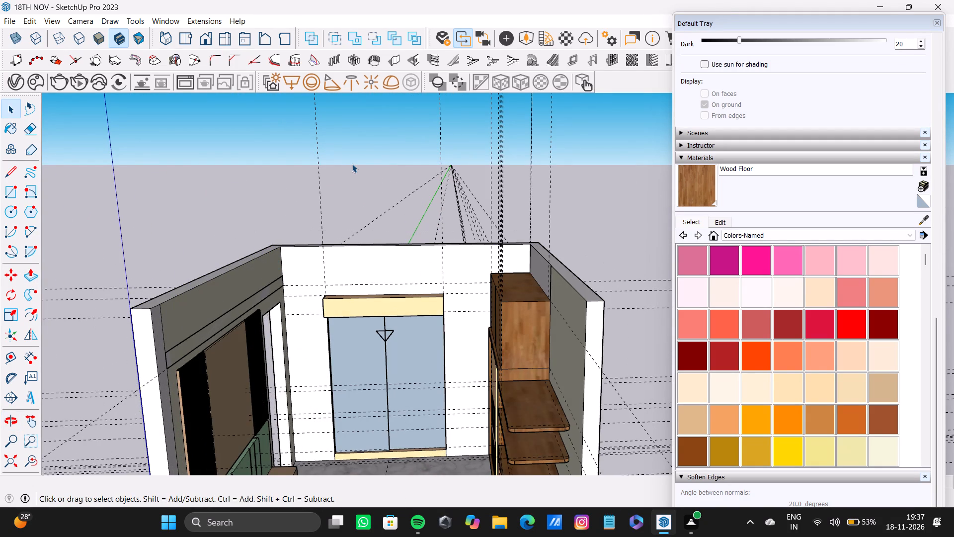
left_click(354, 165)
Delete the flat strip's face and its leftover border edges from the headboard wall.
scroll(196, 289, "up", 4)
middle_click_drag(284, 292, 262, 332, "shift")
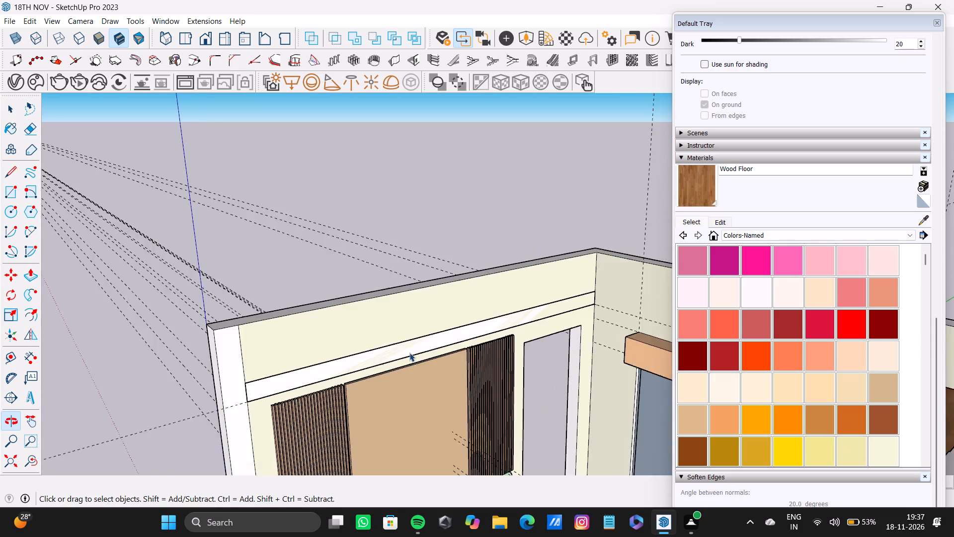
scroll(421, 354, "up", 4)
left_click(399, 346, "shift")
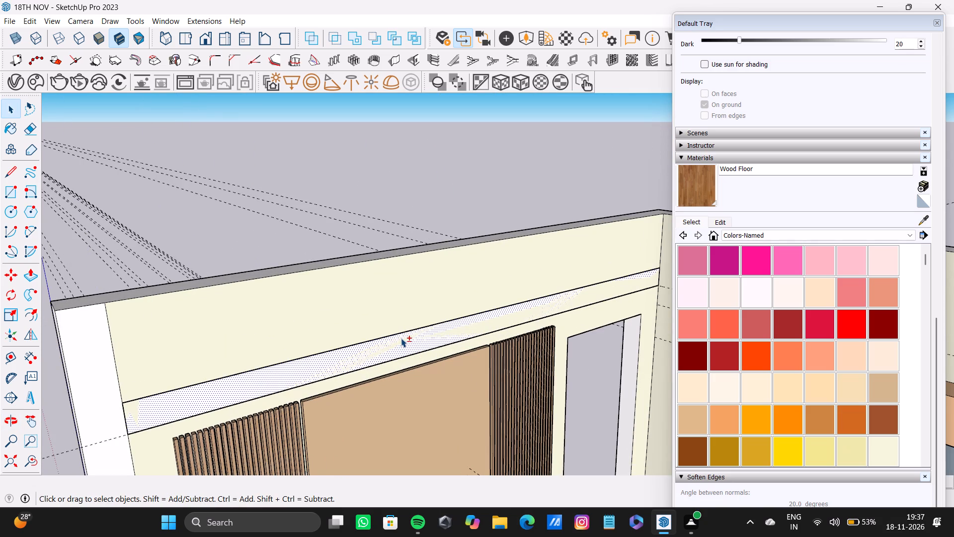
key("shift+Delete")
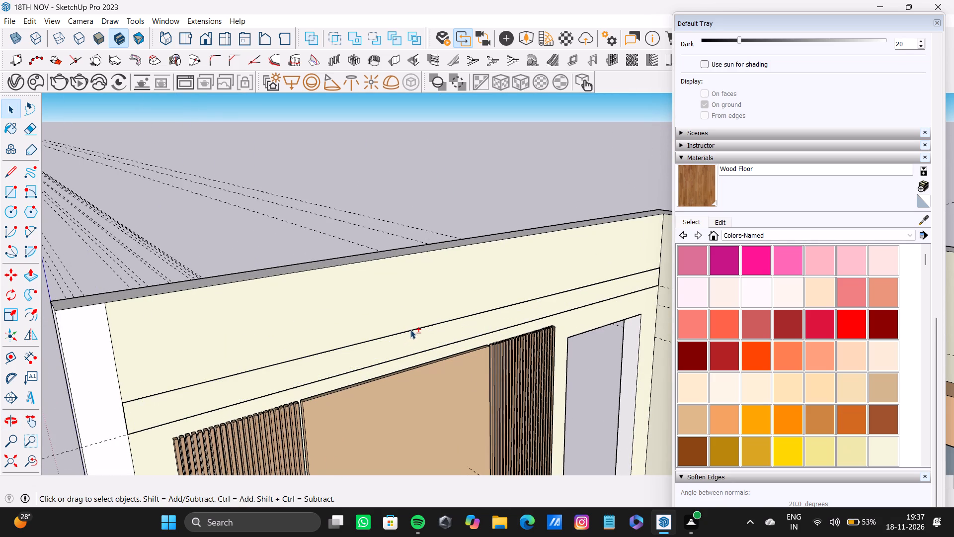
left_click(410, 330, "shift")
left_click(125, 417, "shift")
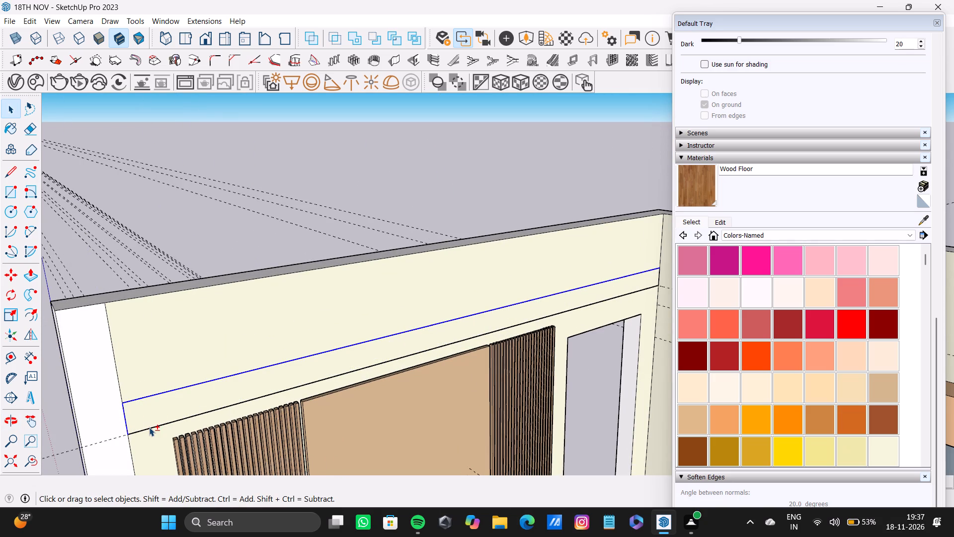
left_click(149, 427, "shift")
middle_click_drag(627, 270, 556, 302, "shift")
scroll(577, 301, "up", 8, "shift")
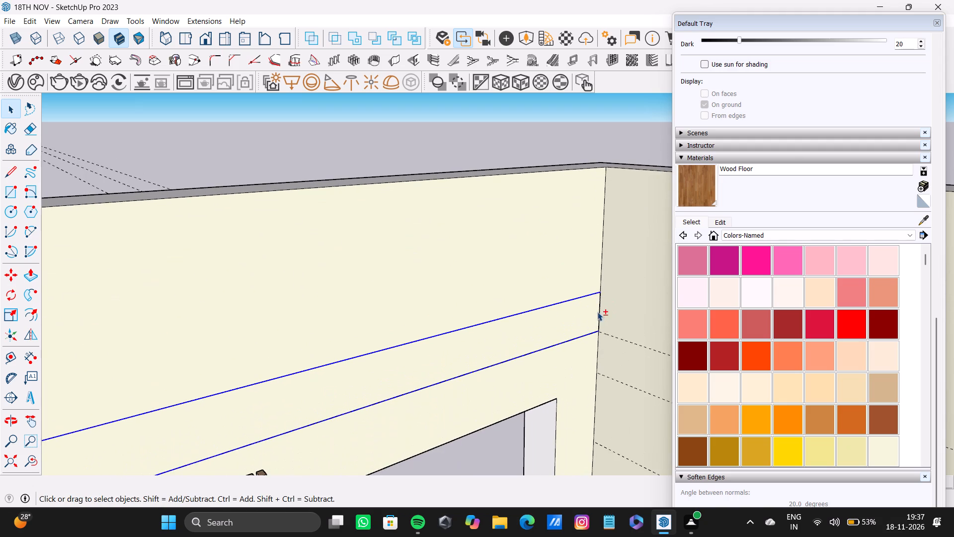
left_click(598, 316, "shift")
key("shift+Delete")
scroll(539, 339, "down", 9)
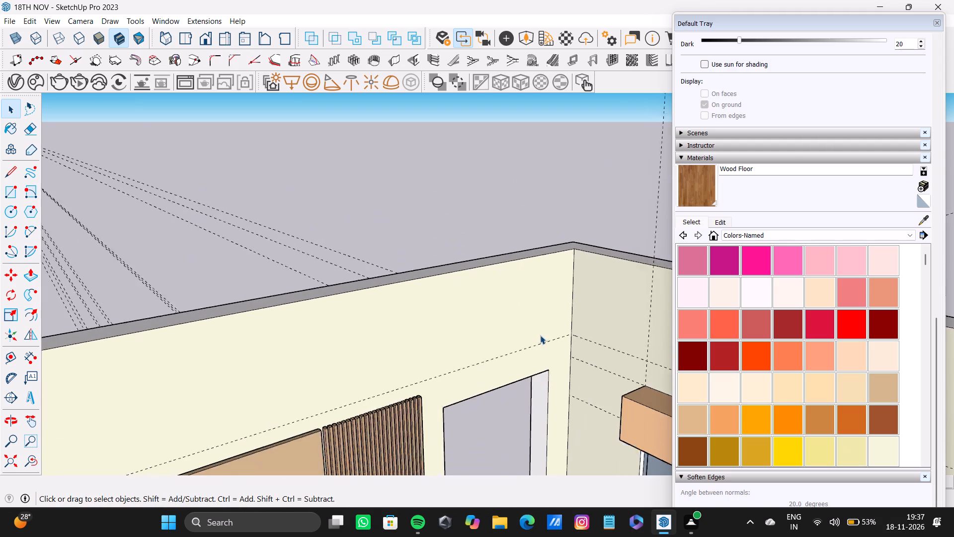
Place two parallel guides on the headboard wall, one below the wall's top edge and another below that guide.
scroll(540, 335, "down", 12)
middle_click_drag(534, 335, 522, 333, "shift")
key("t")
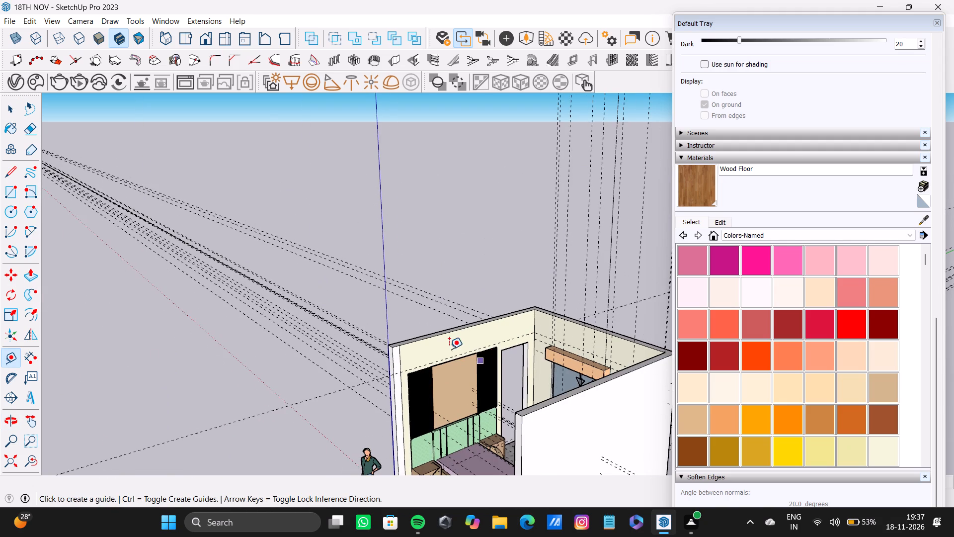
scroll(464, 331, "up", 12)
left_click(469, 327)
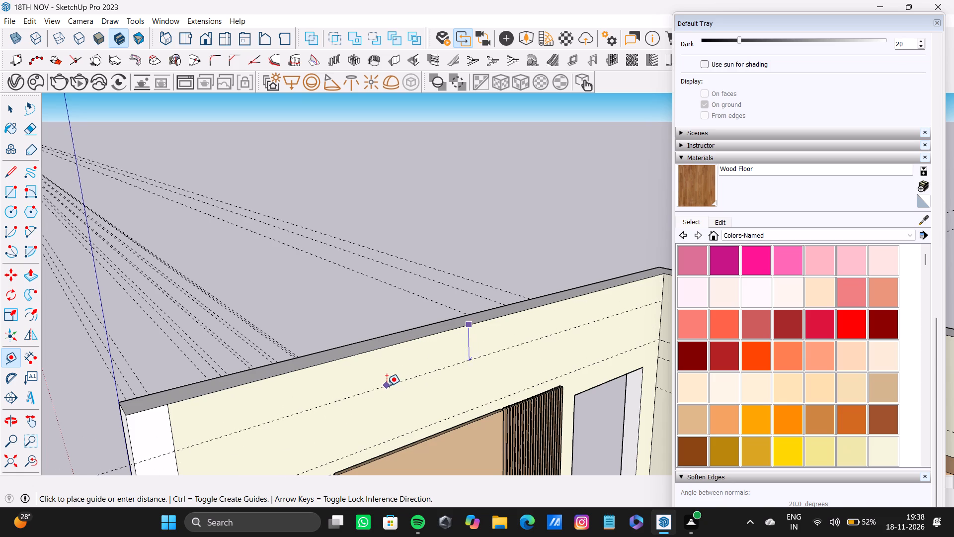
double_click(387, 387)
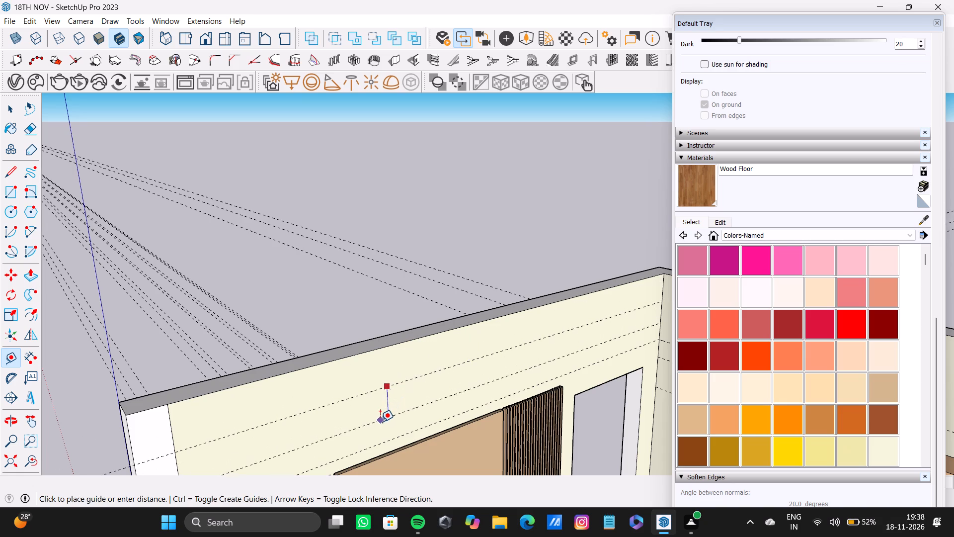
left_click(379, 422)
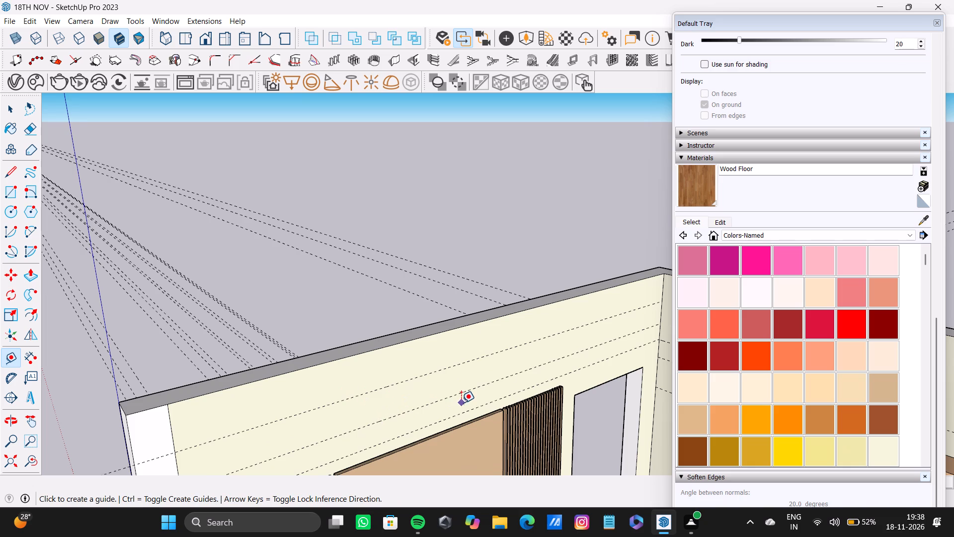
key("space")
Draw a rectangle along the full length of the headboard wall between the two new guides.
type("r")
scroll(154, 400, "down", 2)
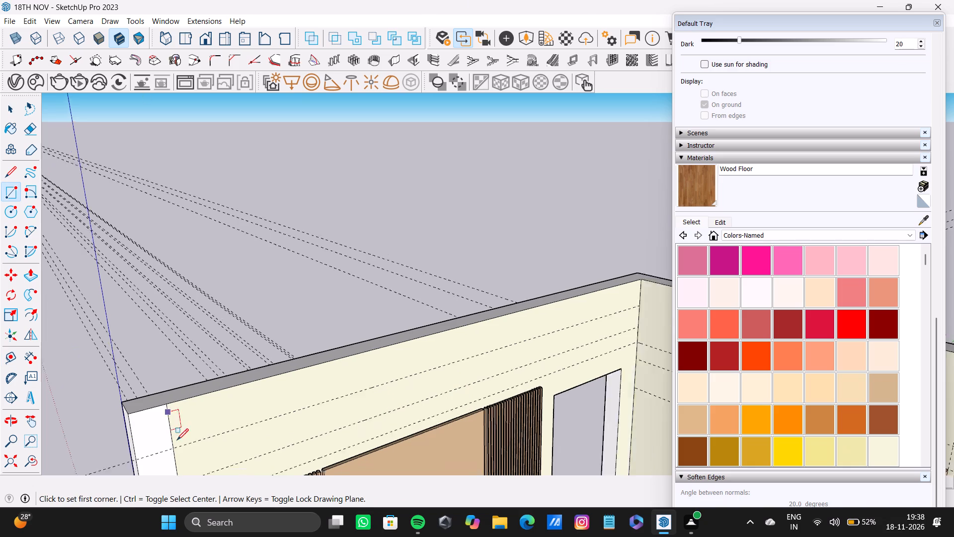
scroll(177, 440, "down", 3)
middle_click_drag(250, 446, 240, 414)
scroll(186, 412, "up", 6)
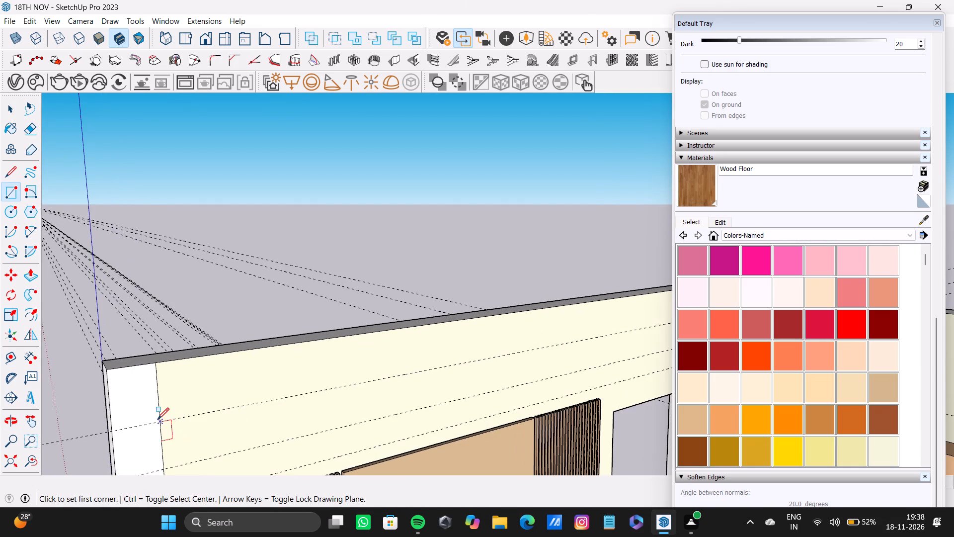
left_click(157, 419)
scroll(469, 330, "down", 7)
middle_click_drag(505, 346, 445, 362)
scroll(582, 345, "up", 5)
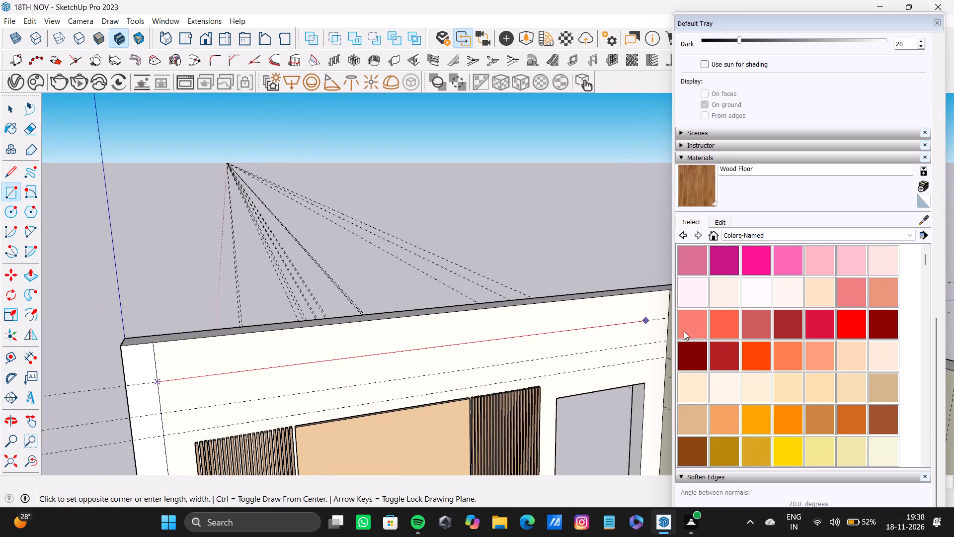
scroll(684, 331, "up", 2)
scroll(585, 326, "down", 3)
middle_click_drag(577, 321, 526, 331)
scroll(632, 343, "up", 5)
middle_click_drag(398, 335, 531, 345)
scroll(616, 312, "up", 2)
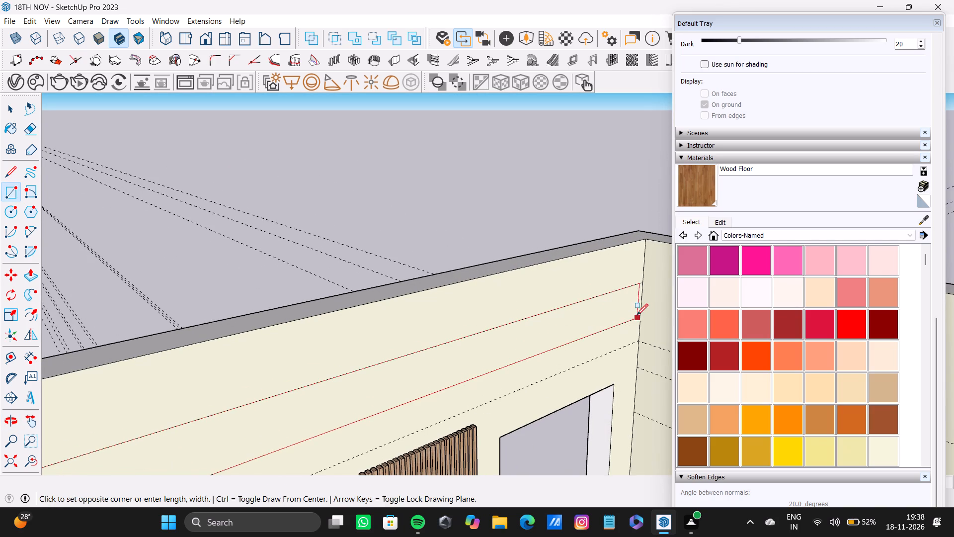
left_click(639, 316)
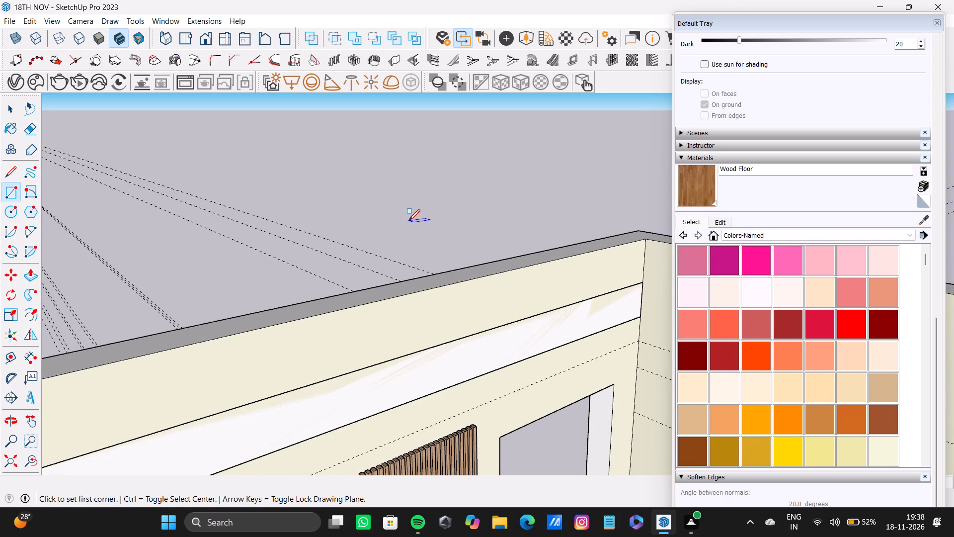
Push/Pull the rectangular strip from the headboard wall across the room to the opposite wall as a ceiling slab.
key("space")
left_click(468, 358)
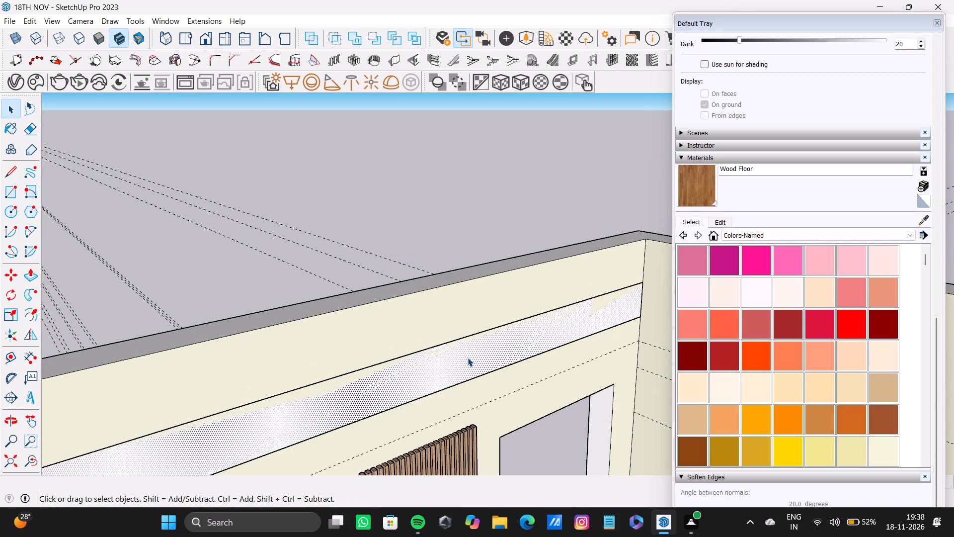
key("p")
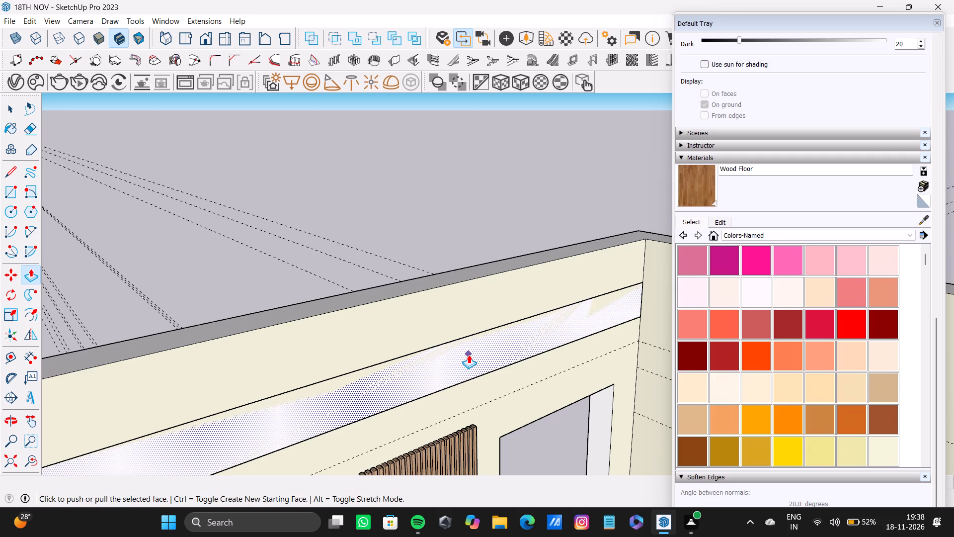
left_click_drag(469, 355, 670, 423)
scroll(237, 325, "down", 20)
scroll(237, 325, "down", 4)
middle_click_drag(272, 373, 465, 367)
left_click_drag(344, 441, 556, 456)
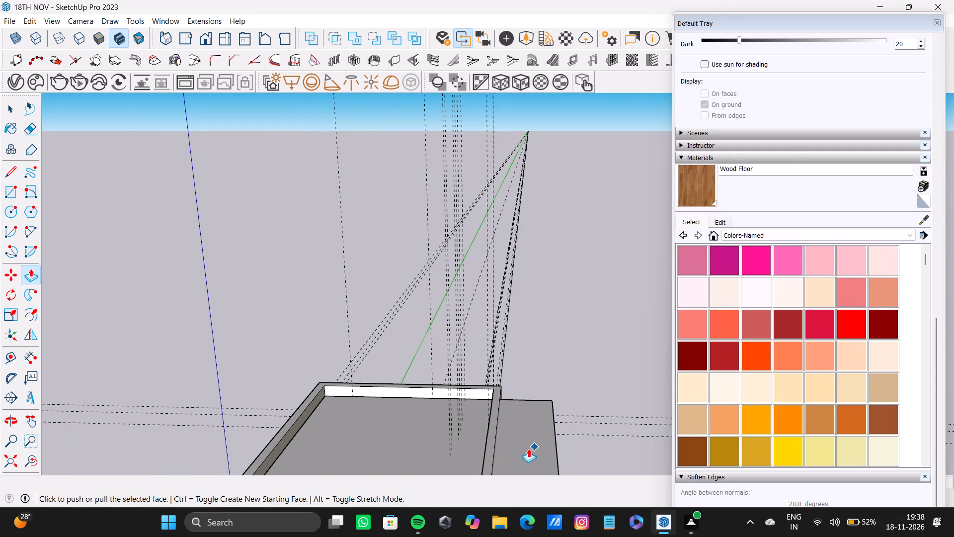
left_click_drag(556, 453, 488, 450)
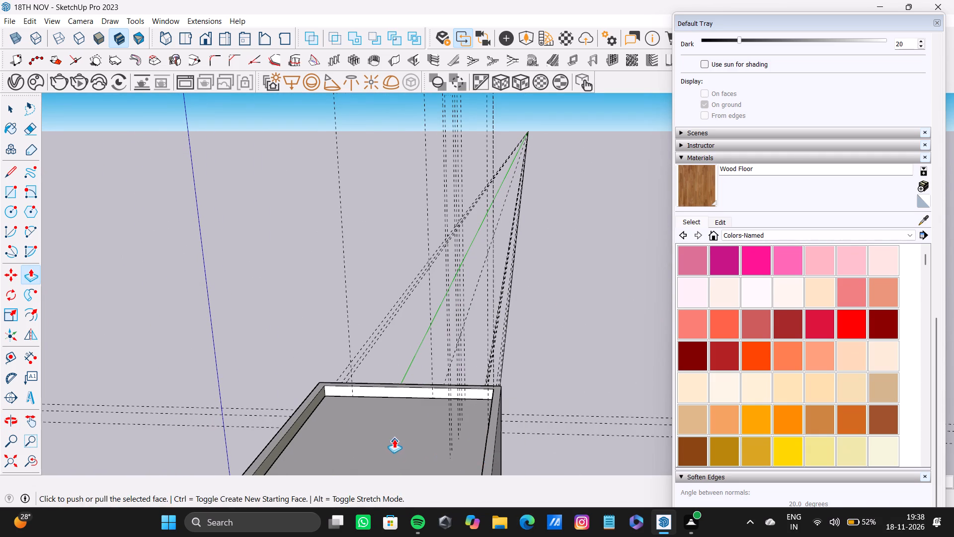
Open the wall group, Push/Pull the walls' top face down to the top of the ceiling slab, and leave the group.
scroll(394, 439, "down", 5)
middle_click_drag(389, 439, 348, 467)
scroll(302, 462, "up", 4)
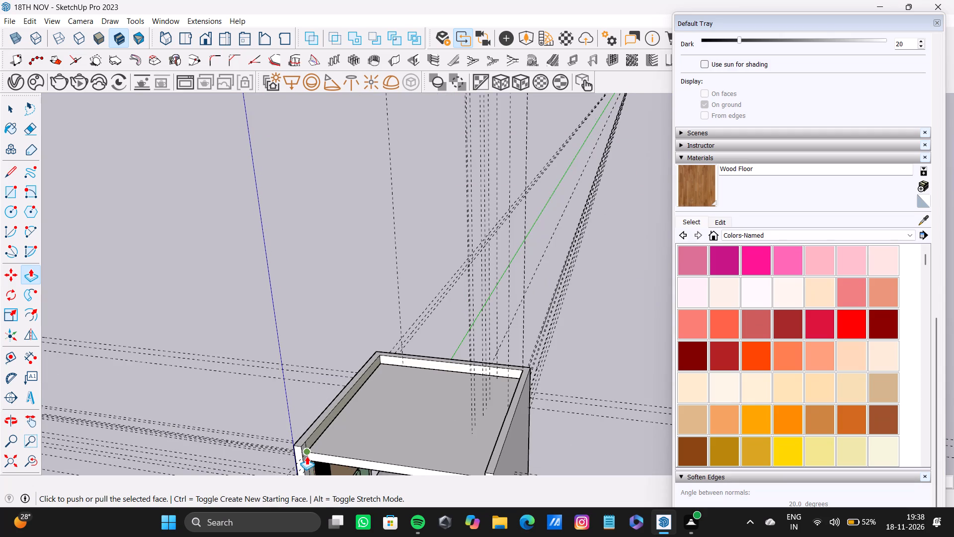
key("space")
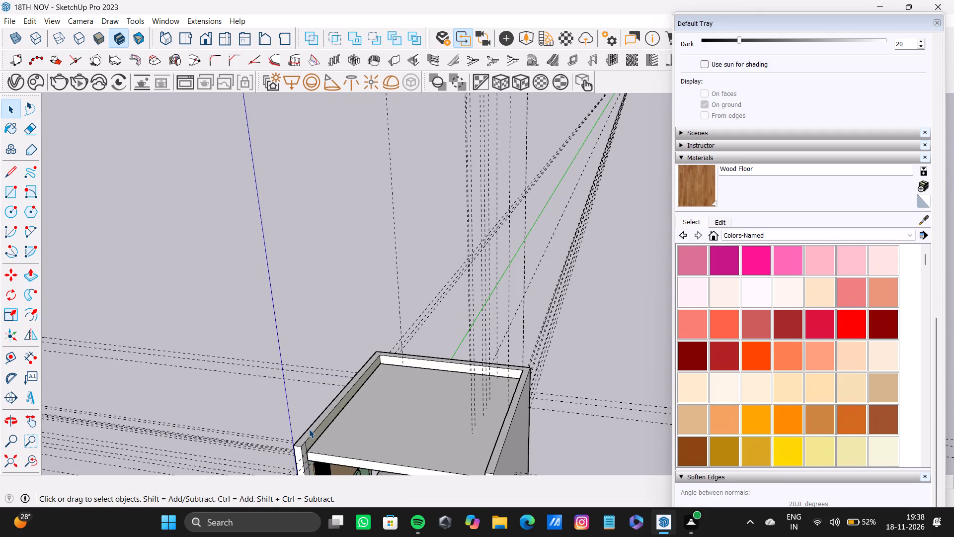
left_click(309, 429)
triple_click(309, 433)
left_click(309, 433)
left_click(309, 434)
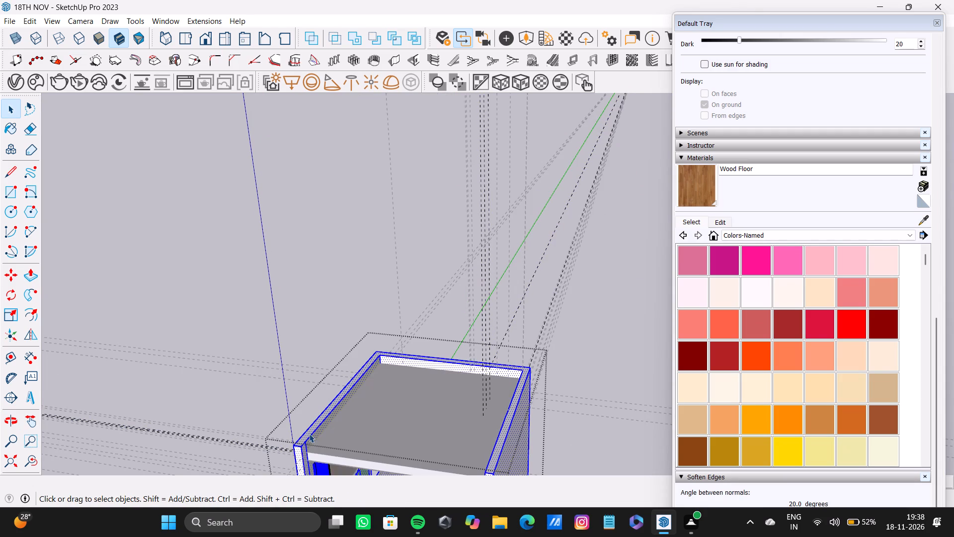
left_click(309, 434)
left_click(305, 434)
left_click(310, 432)
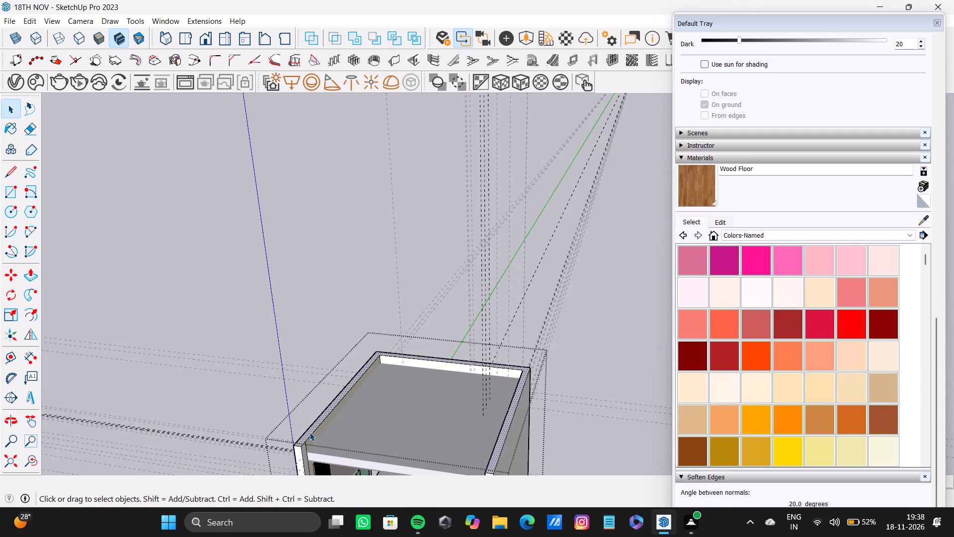
key("p")
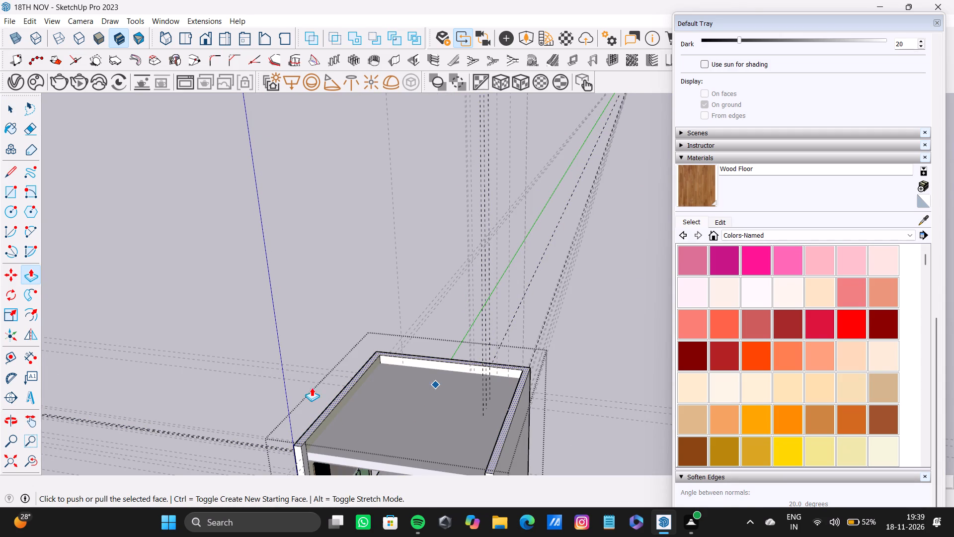
scroll(304, 425, "up", 3)
scroll(325, 434, "down", 4)
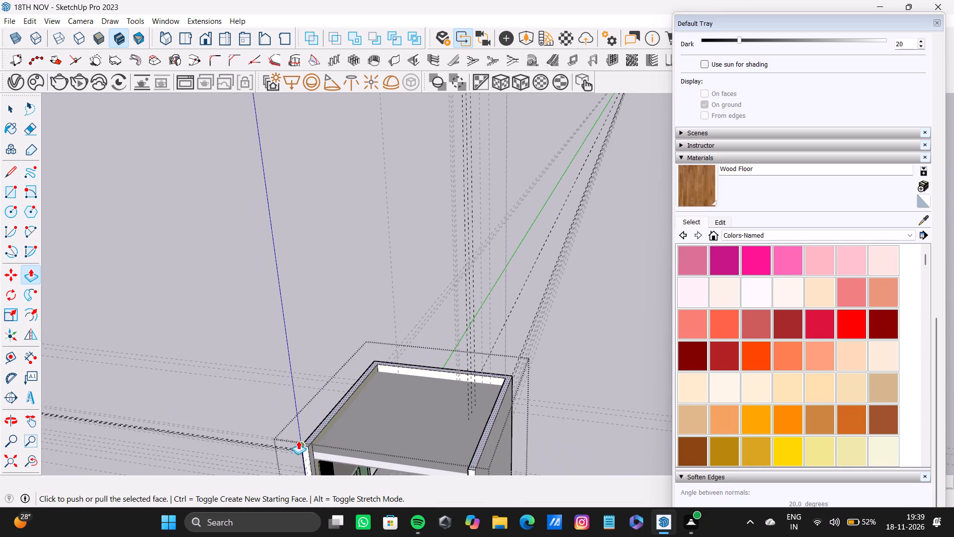
left_click_drag(308, 437, 323, 455)
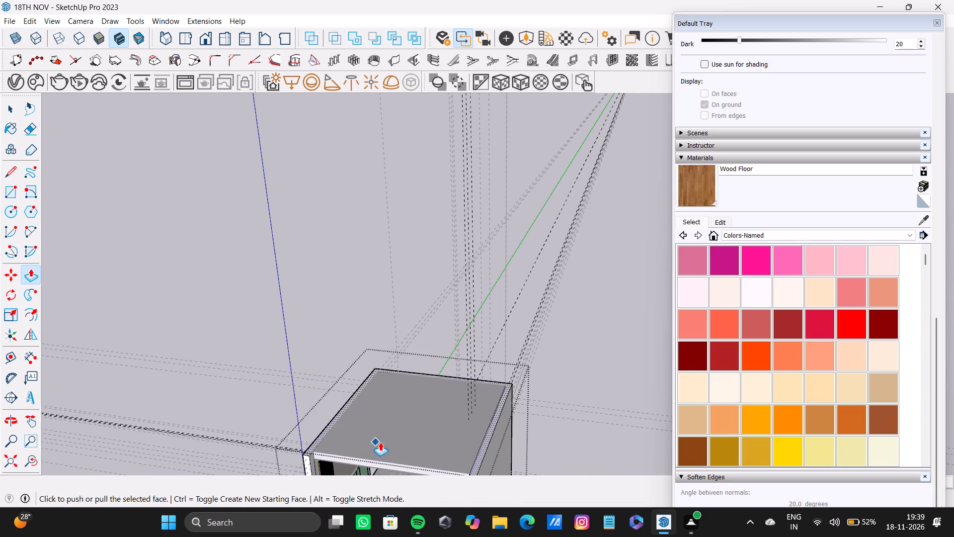
middle_click_drag(381, 442, 575, 223)
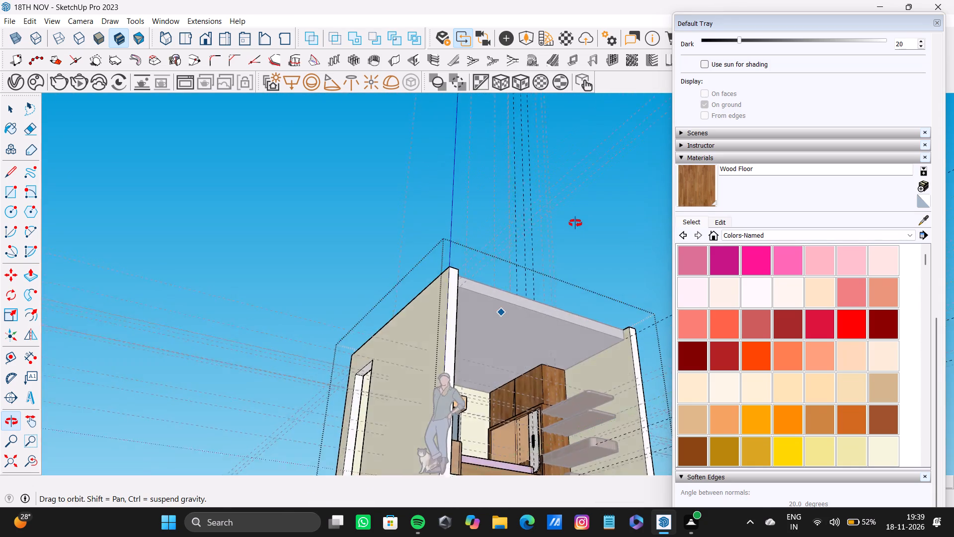
middle_click_drag(575, 223, 179, 335)
key("space")
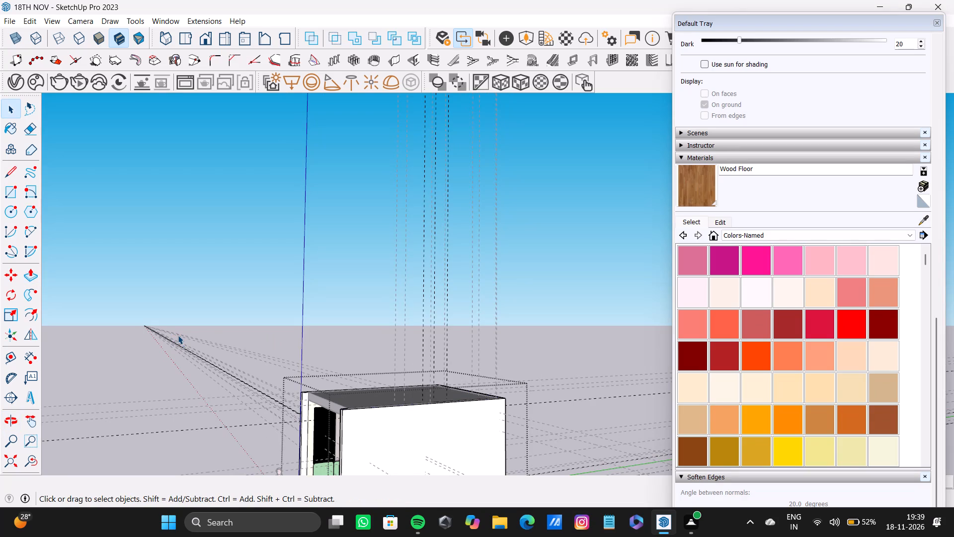
left_click(556, 319)
Open the wall group and Push/Pull the top face of the opening beside the headboard's slatted panel downward to lower the opening's head.
scroll(382, 407, "down", 5)
middle_click_drag(292, 408, 372, 458)
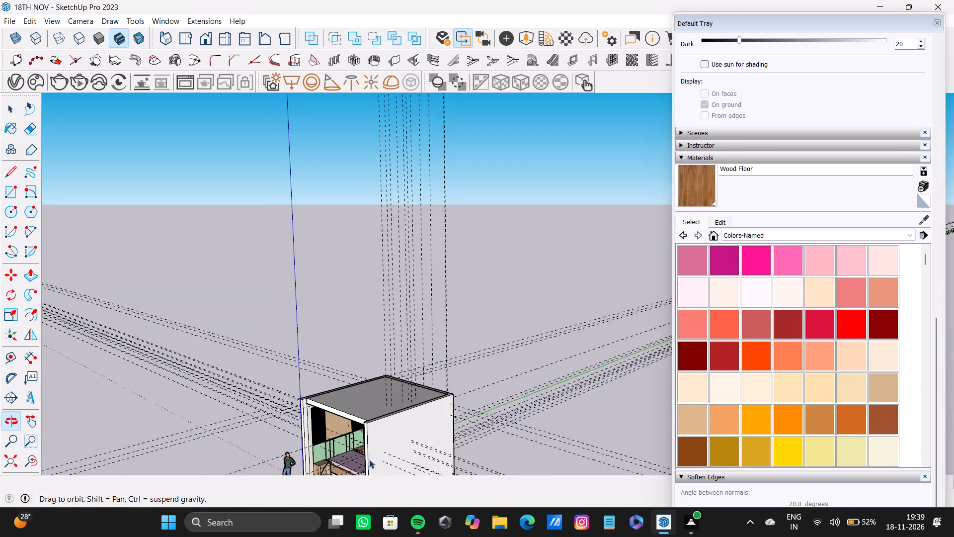
scroll(343, 431, "up", 12)
middle_click_drag(352, 446, 480, 350)
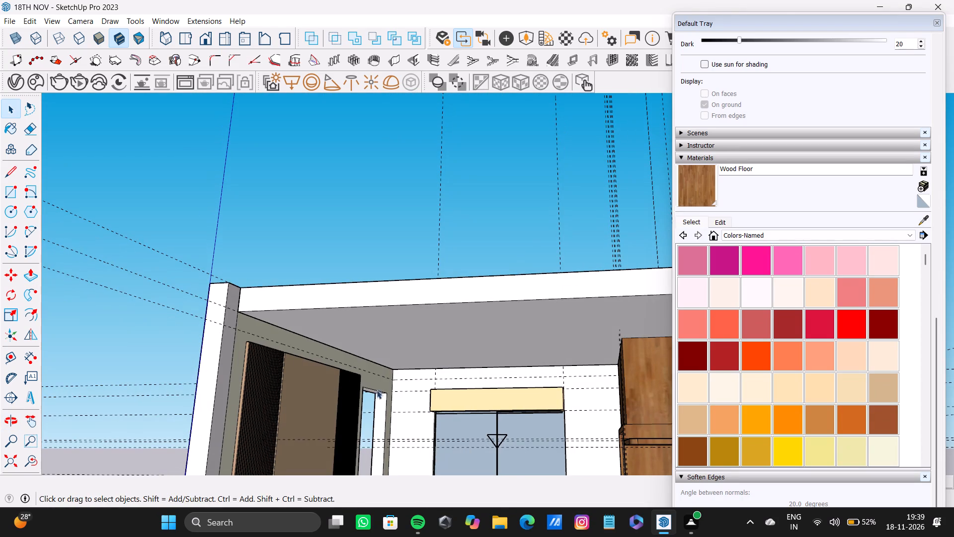
scroll(363, 387, "up", 9)
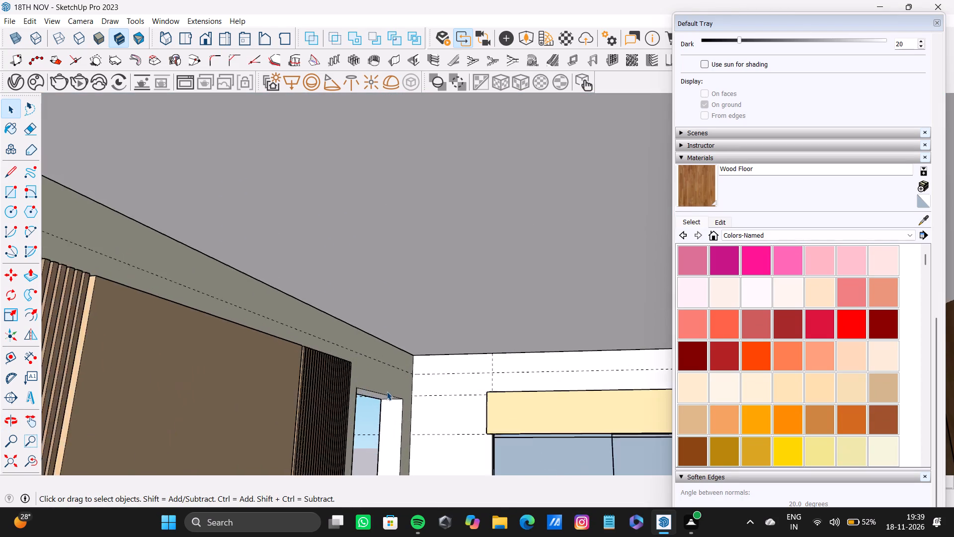
scroll(387, 391, "up", 3)
middle_click_drag(385, 393, 287, 392)
scroll(348, 409, "up", 7)
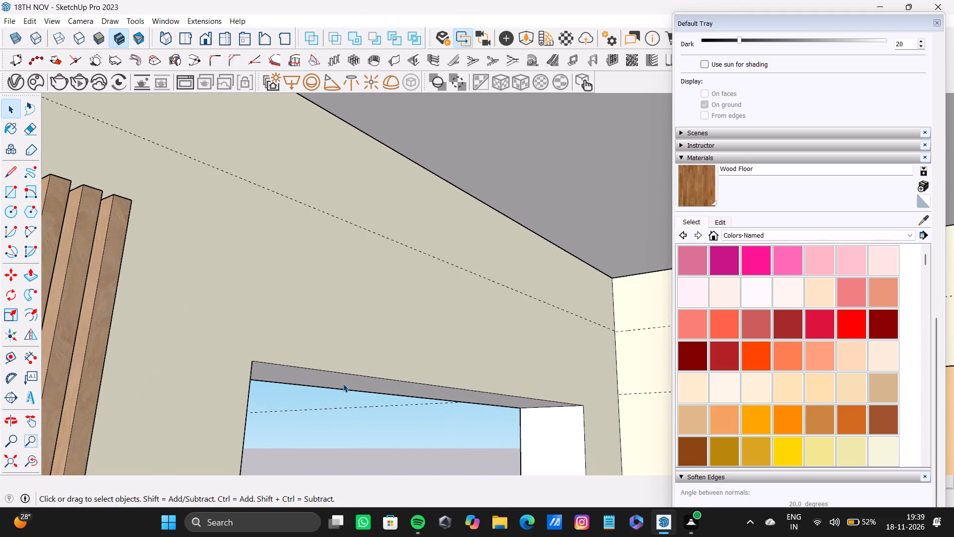
left_click(343, 383)
triple_click(342, 383)
left_click(341, 383)
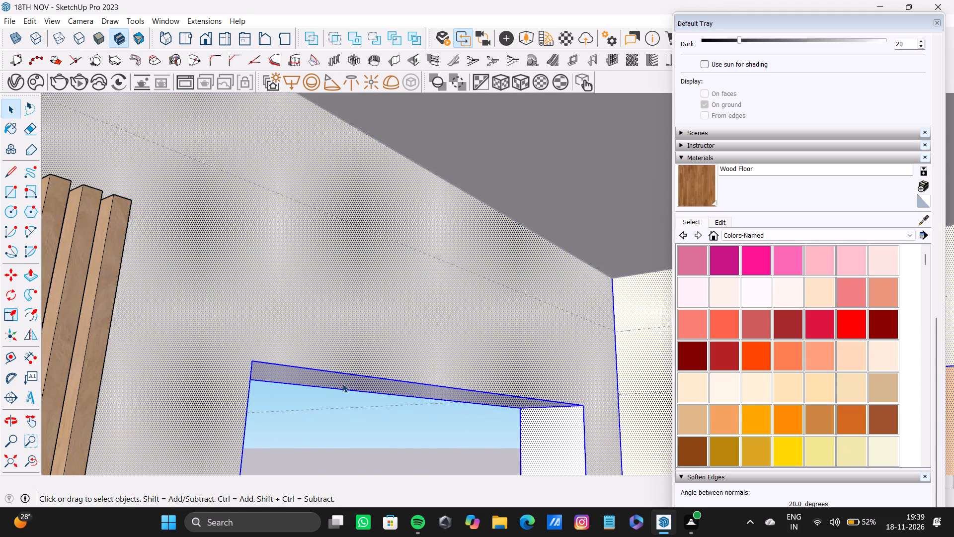
left_click(355, 389)
left_click(360, 386)
key("p")
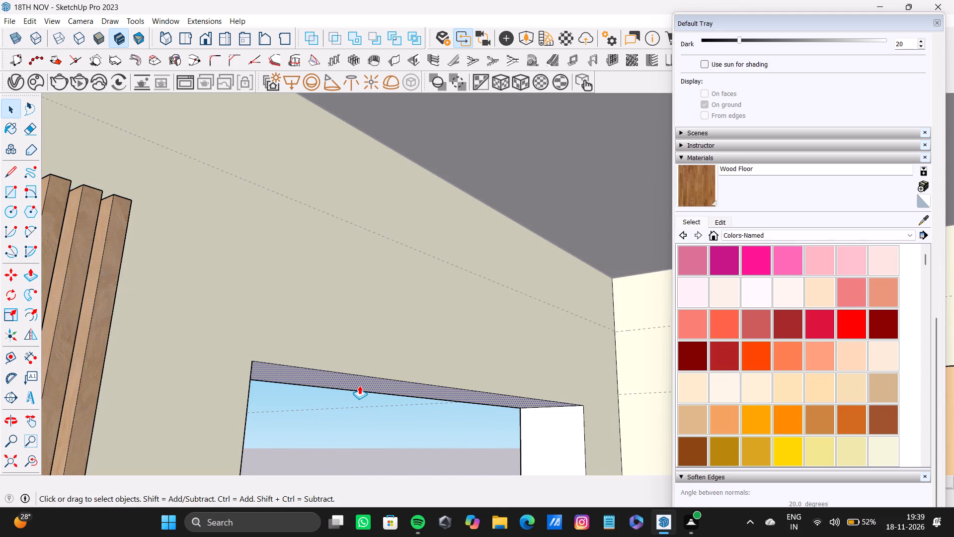
left_click_drag(370, 384, 366, 455)
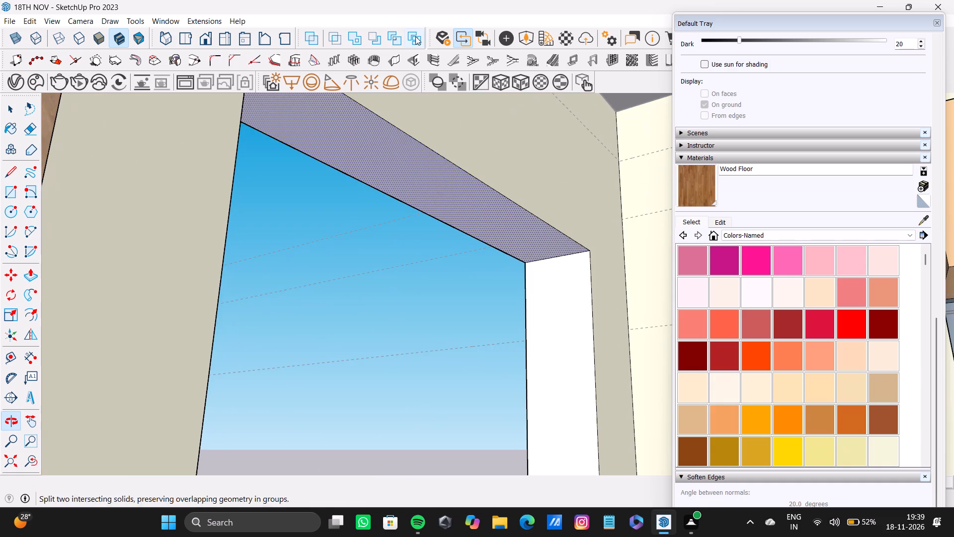
left_click_drag(443, 184, 422, 346)
Push/Pull the same opening's top face a little further down to fine-tune its height against the slatted panel and headboard.
scroll(420, 329, "down", 18)
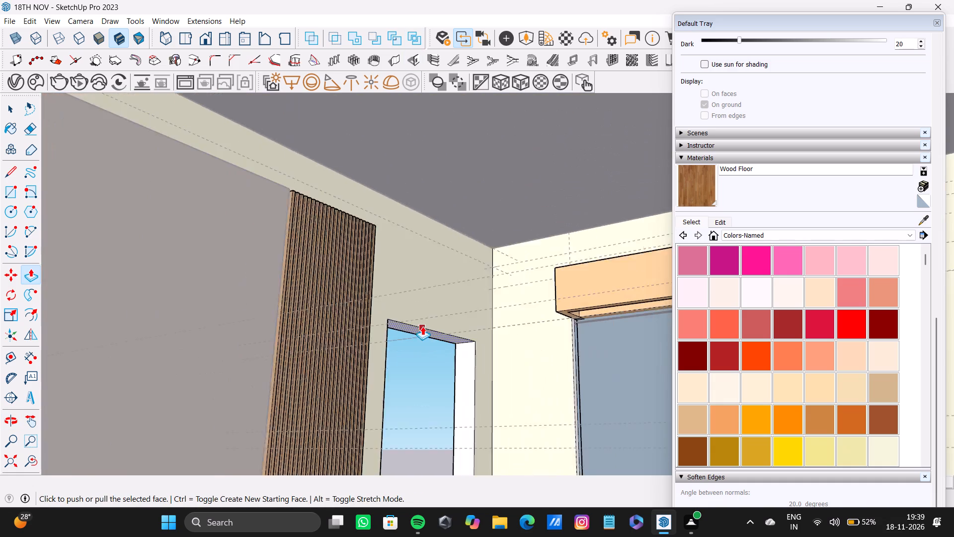
scroll(422, 326, "down", 1)
scroll(423, 335, "down", 9, "shift")
middle_click_drag(425, 346, 469, 252)
scroll(393, 127, "up", 1)
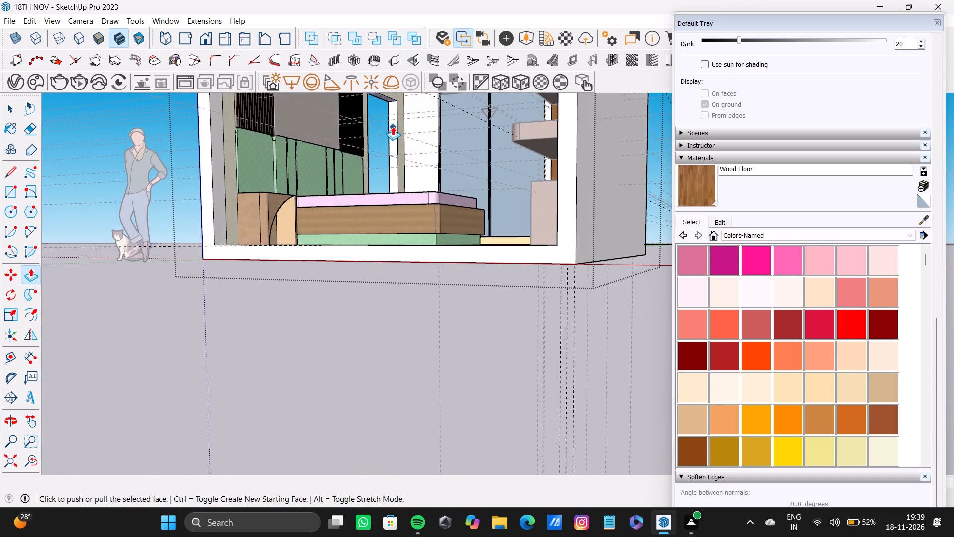
scroll(393, 126, "up", 2)
middle_click_drag(392, 126, 356, 262, "shift")
scroll(359, 260, "down", 1)
scroll(401, 211, "up", 11)
middle_click_drag(470, 214, 465, 199)
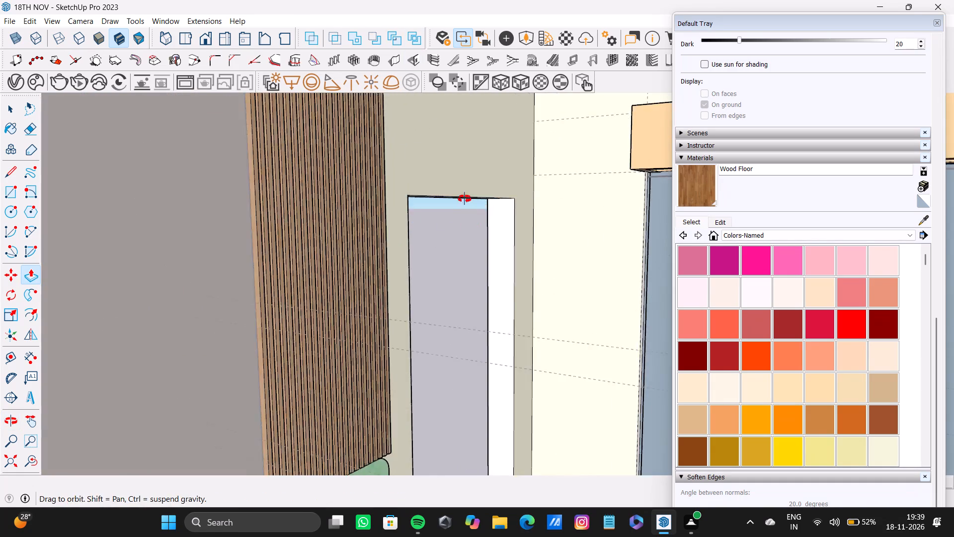
middle_click_drag(465, 199, 426, 92)
left_click_drag(436, 172, 435, 214)
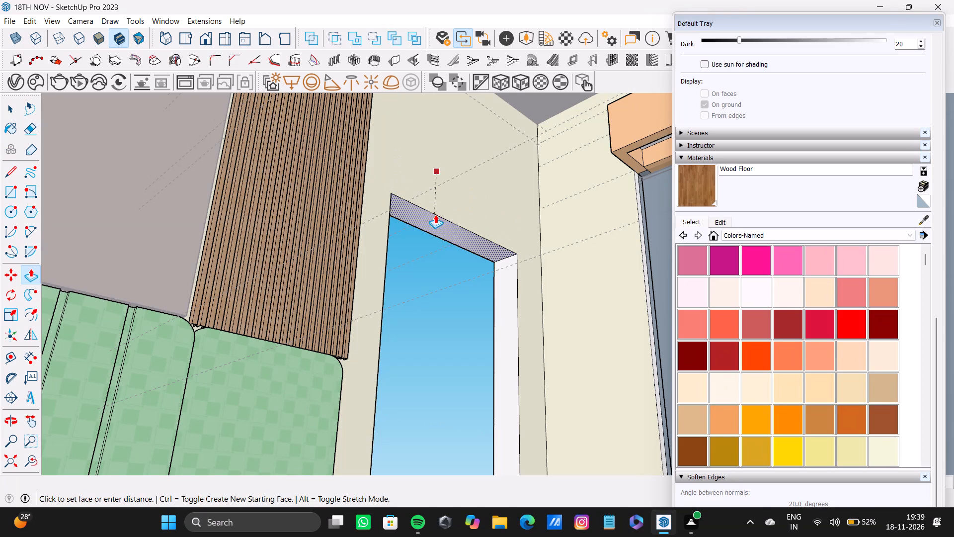
left_click_drag(435, 214, 439, 209)
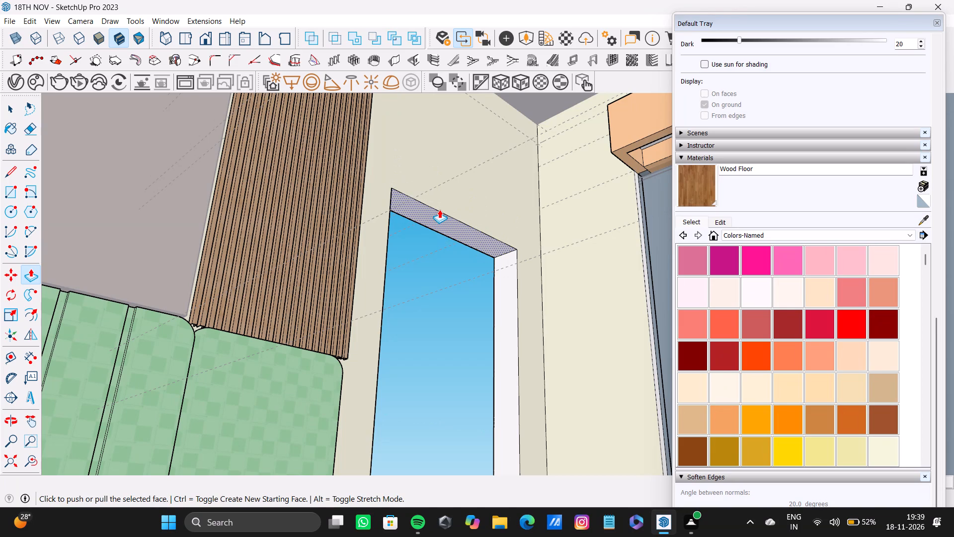
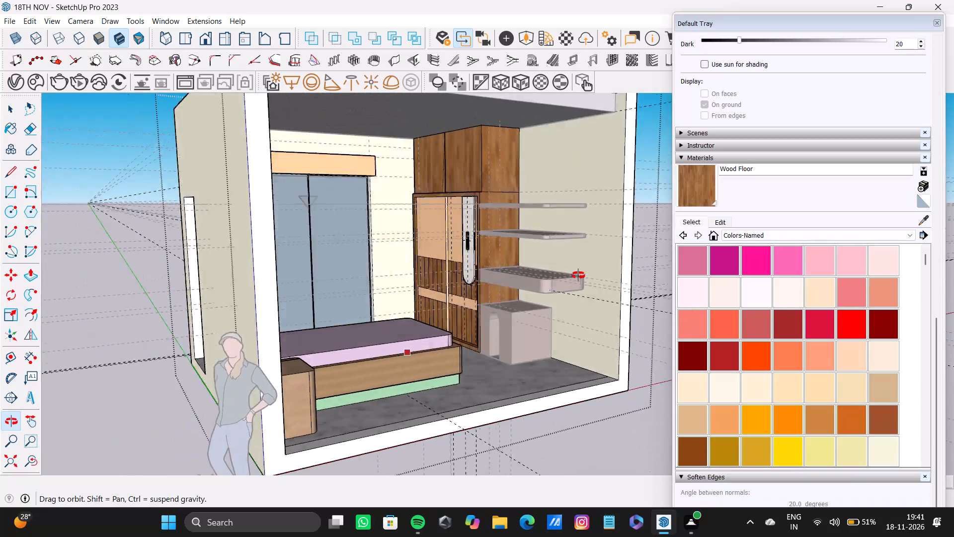
Close the default tray and look over the bedroom's ceiling slab, walls and furniture from several angles.
key("space")
left_click(182, 164)
middle_click_drag(485, 266, 469, 294, "shift")
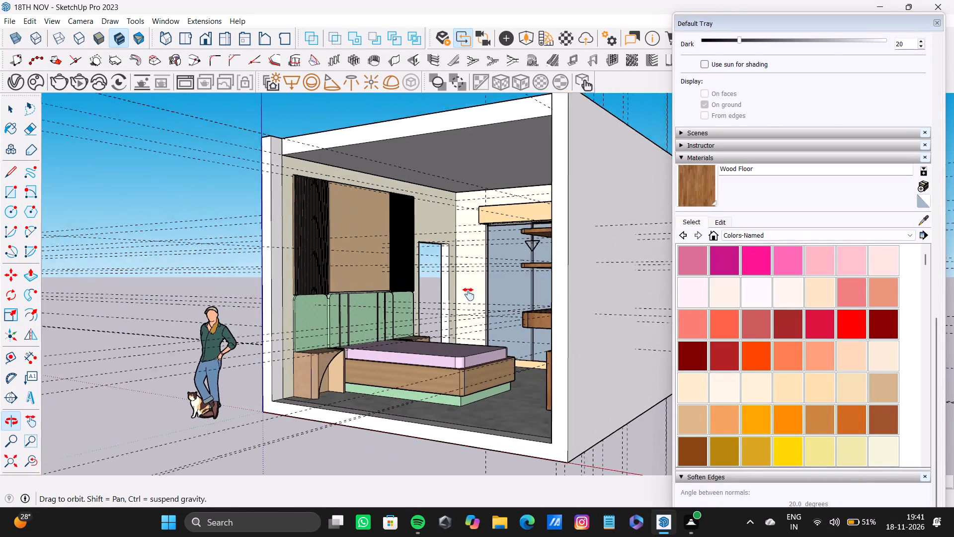
middle_click_drag(469, 294, 685, 300, "shift")
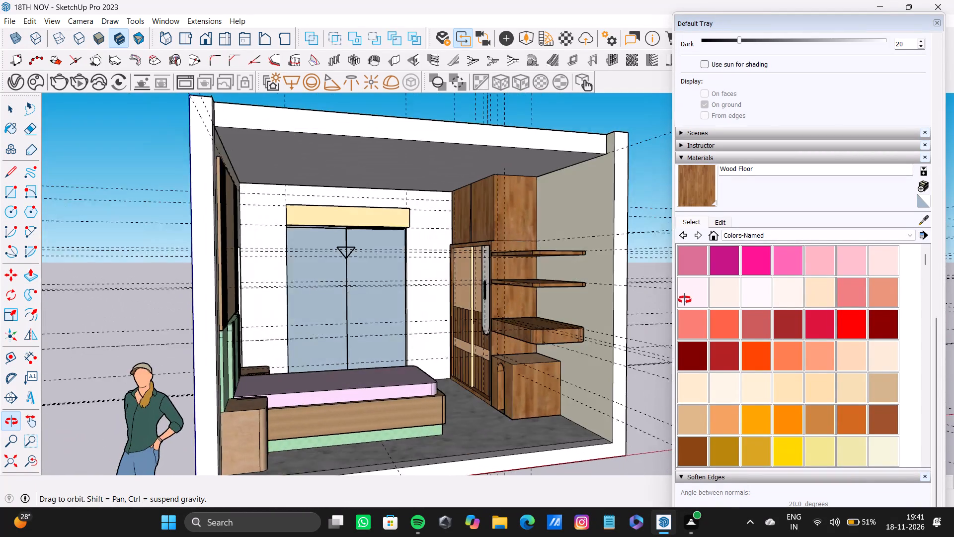
middle_click_drag(685, 300, 593, 296, "shift")
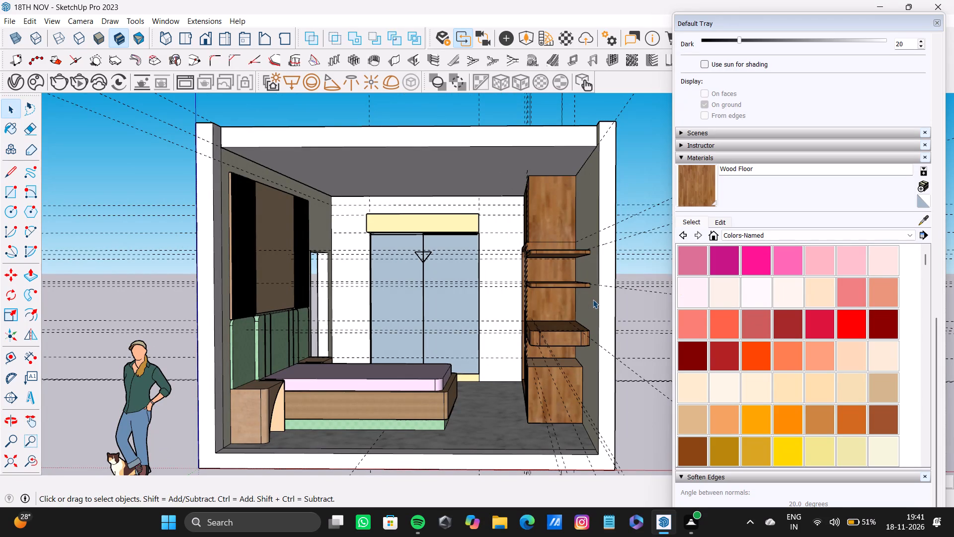
key("space")
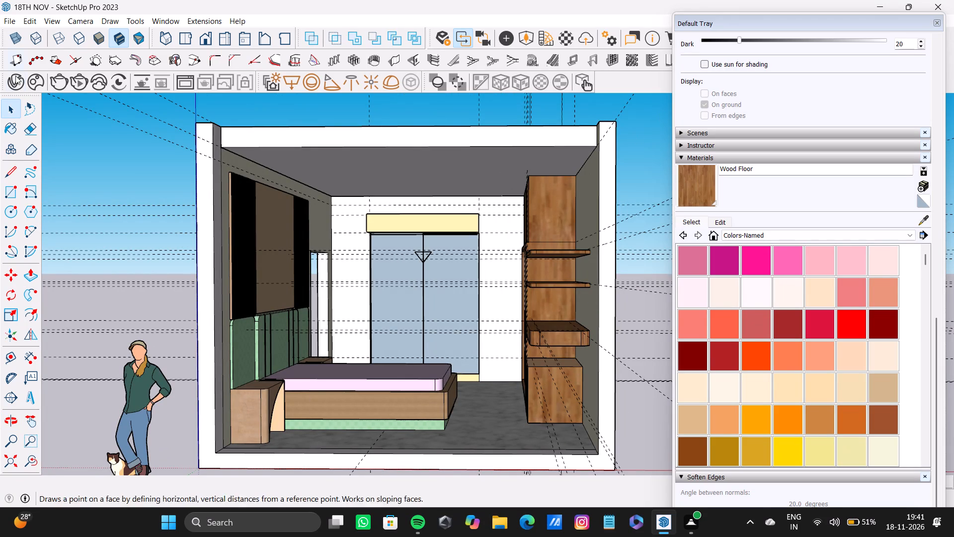
left_click(936, 25)
middle_click_drag(390, 287, 295, 296)
middle_click_drag(463, 291, 447, 293)
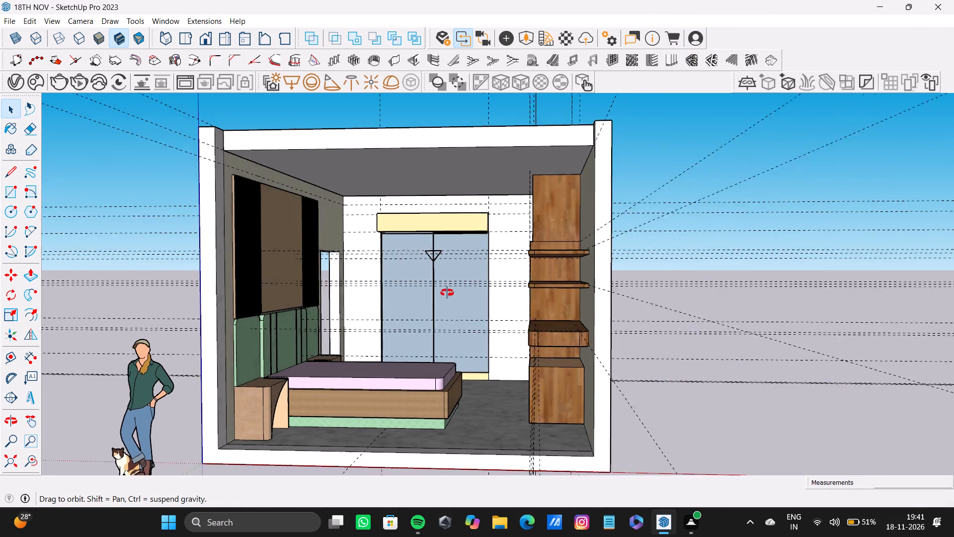
middle_click_drag(447, 293, 477, 320)
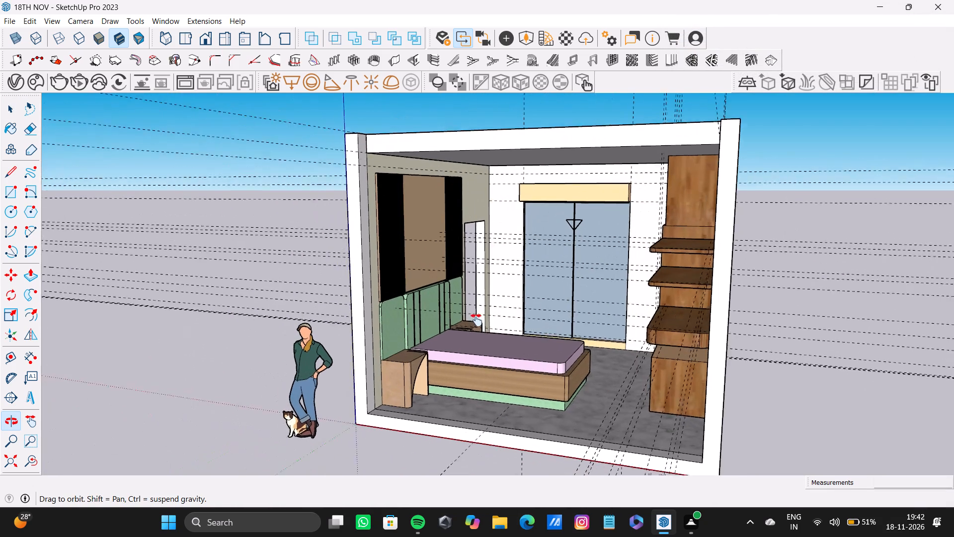
middle_click_drag(477, 320, 477, 329)
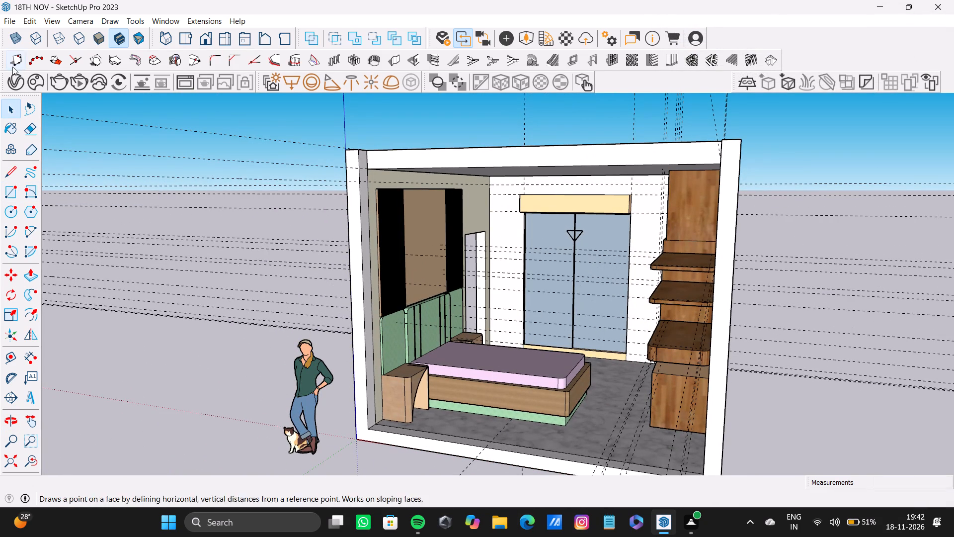
Open the Chaos Cosmos asset browser and search its online library for "pillow".
left_click(33, 82)
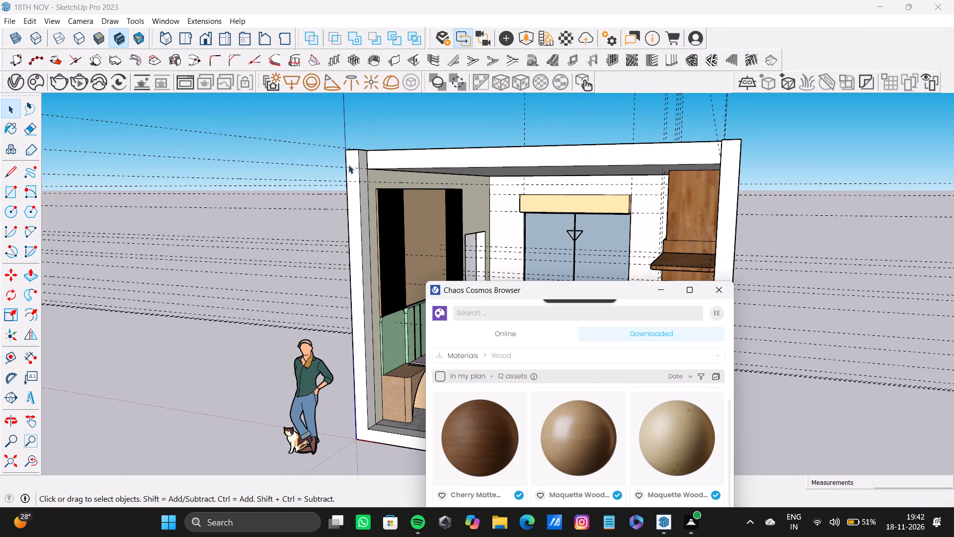
left_click_drag(529, 289, 433, 16)
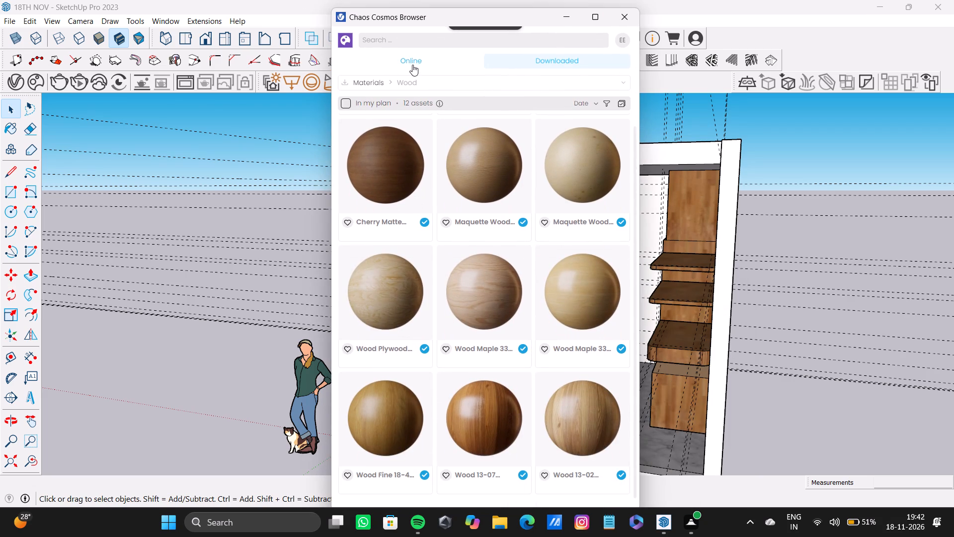
left_click(413, 64)
left_click(422, 41)
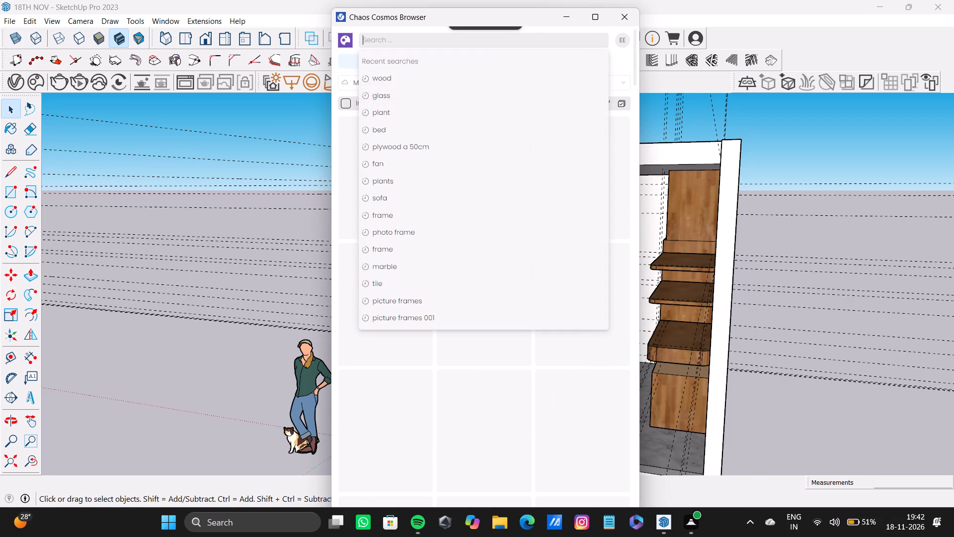
type("PILL")
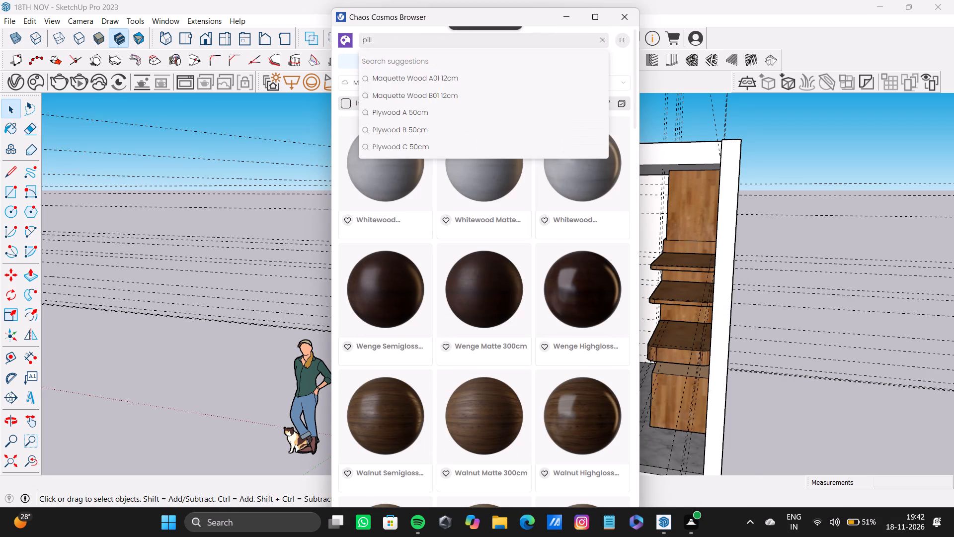
type("OW")
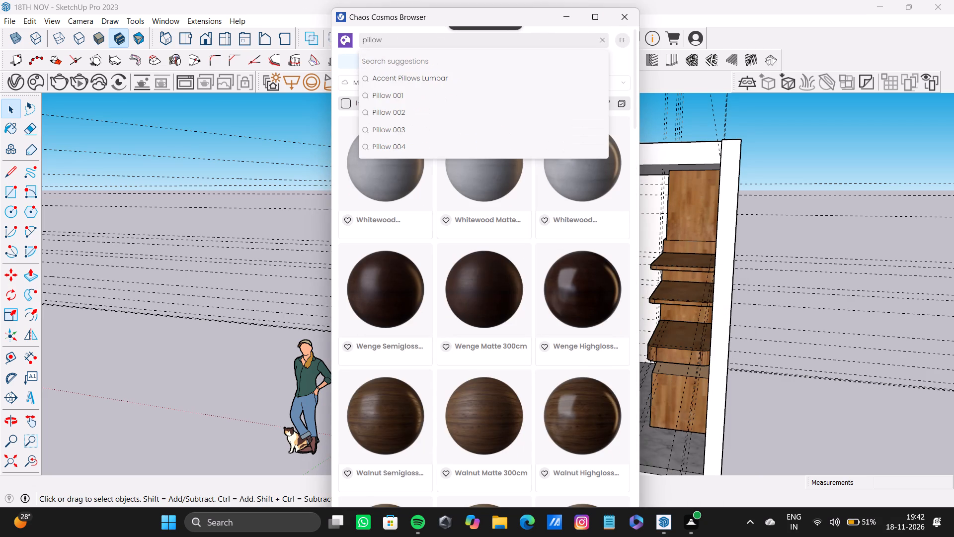
key("Return")
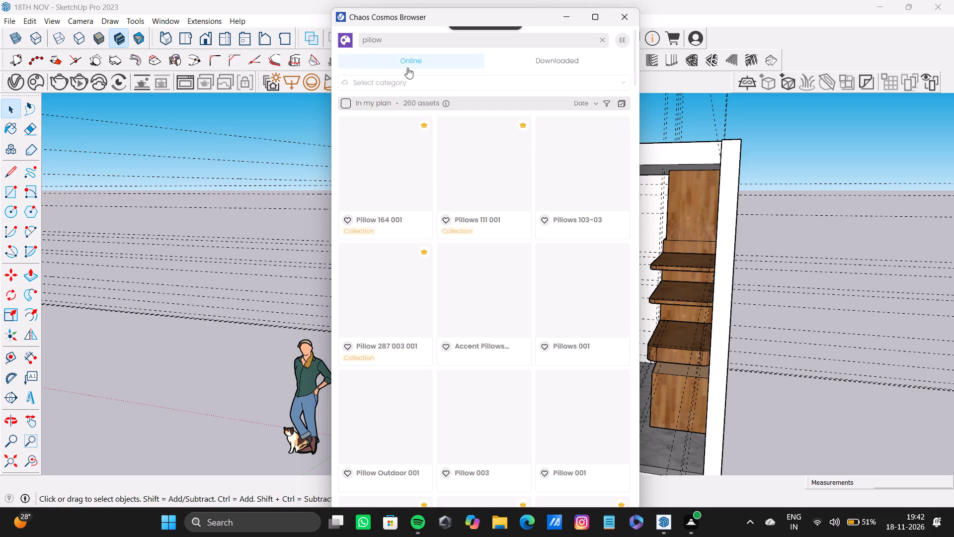
Look through the pillow search results for a model that suits the bed.
scroll(483, 217, "down", 4)
scroll(569, 246, "down", 4)
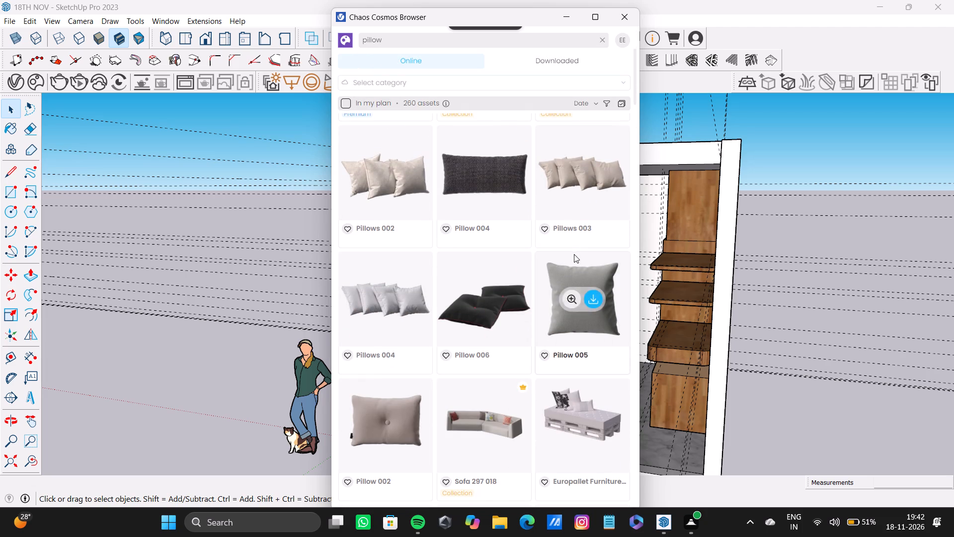
scroll(485, 232, "down", 4)
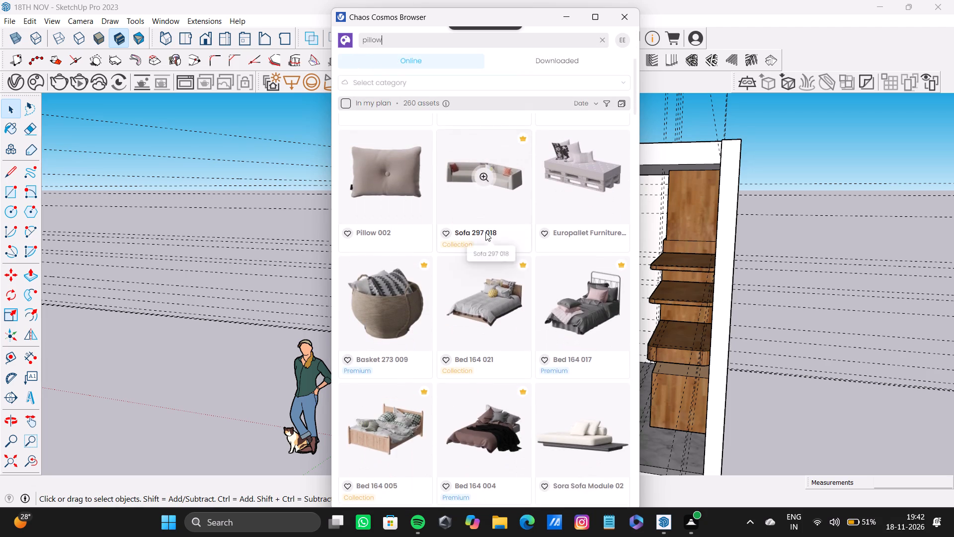
scroll(485, 232, "down", 5)
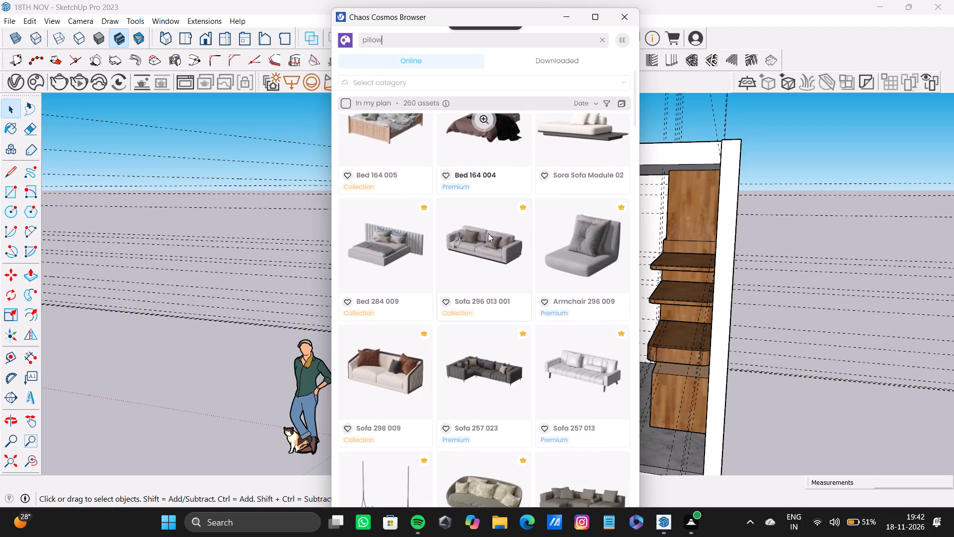
scroll(488, 233, "down", 9)
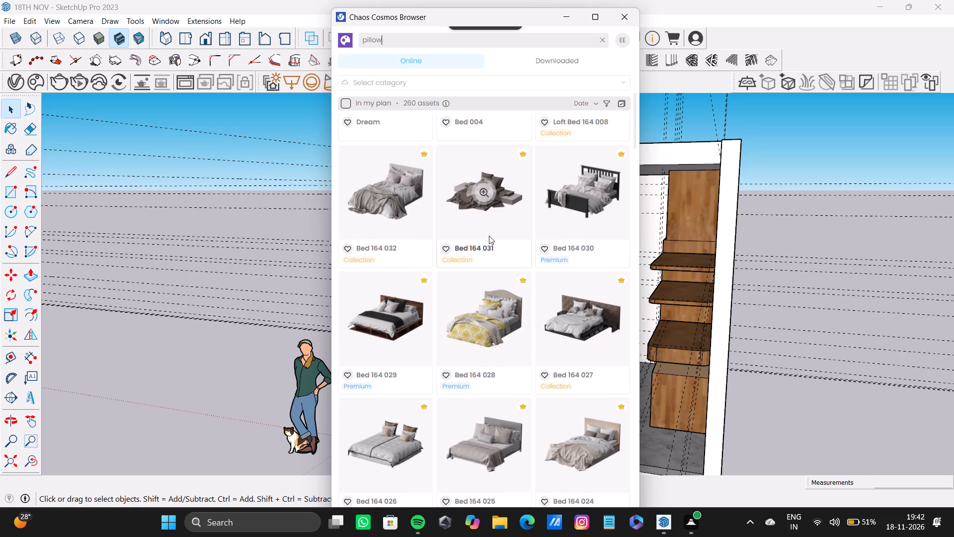
scroll(489, 236, "down", 15)
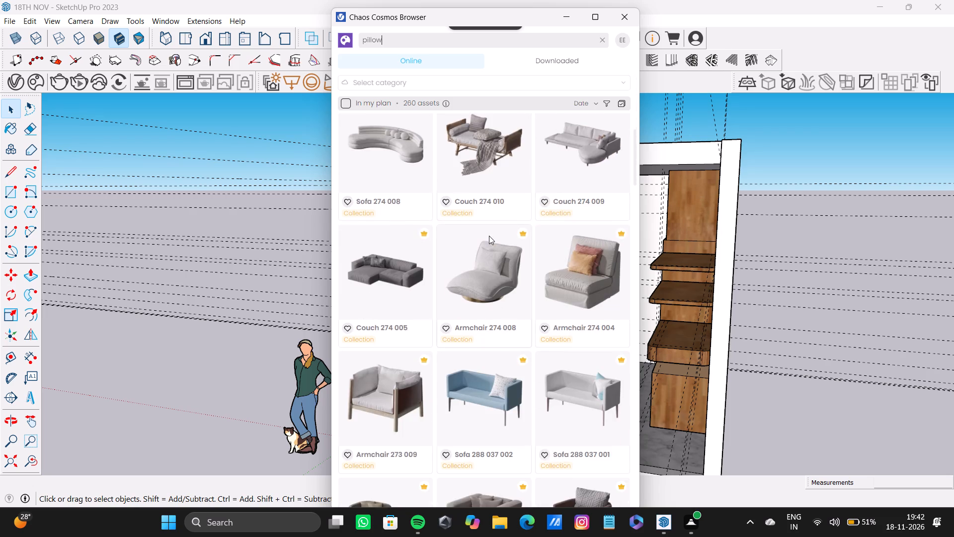
scroll(489, 236, "down", 14)
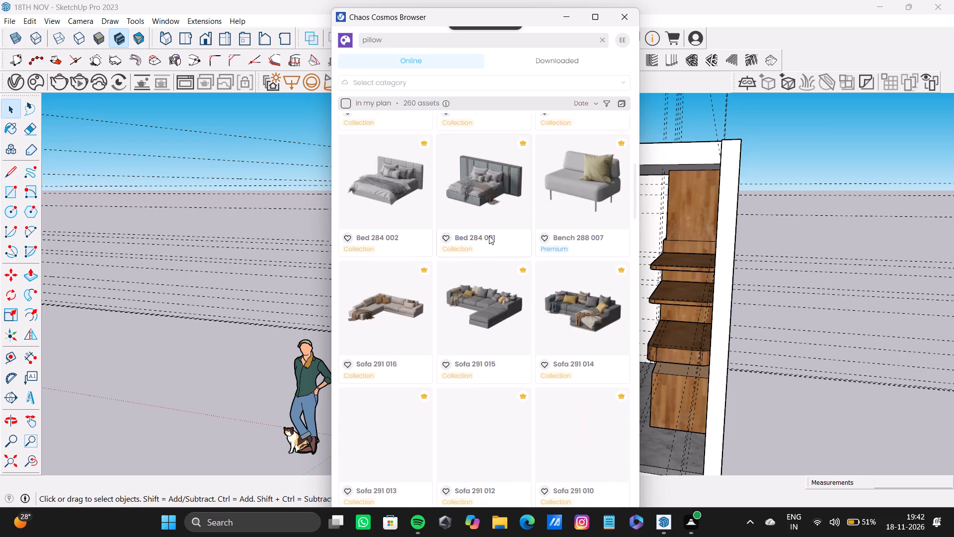
scroll(489, 236, "down", 14)
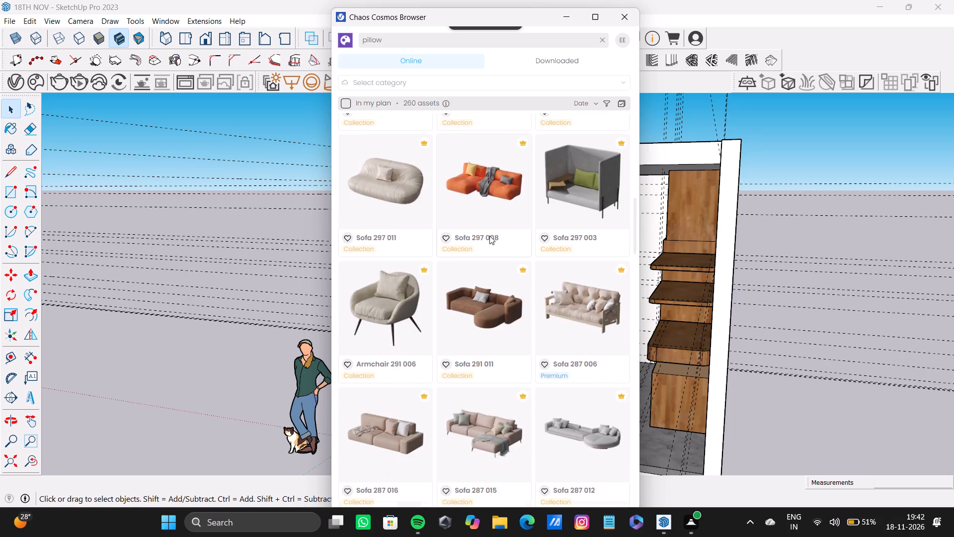
scroll(491, 236, "down", 10)
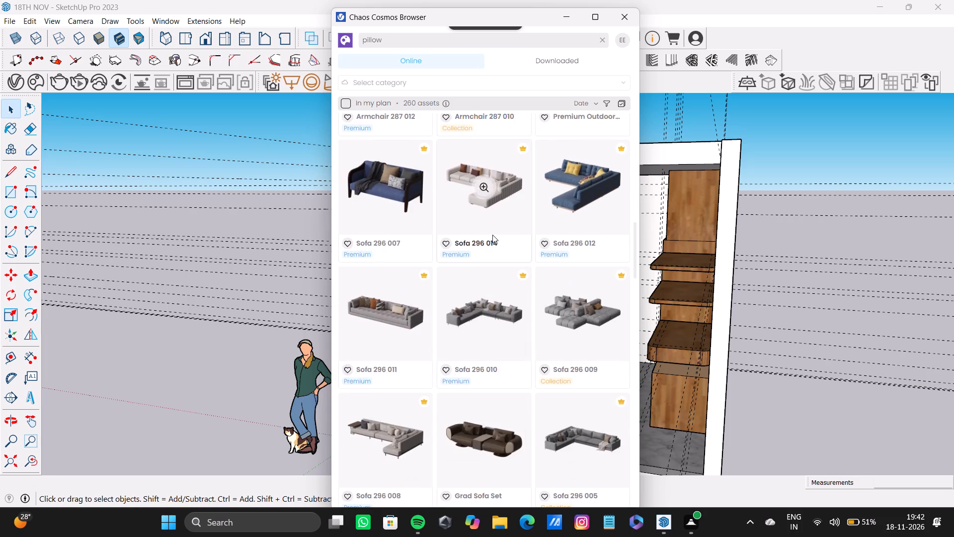
scroll(493, 234, "down", 18)
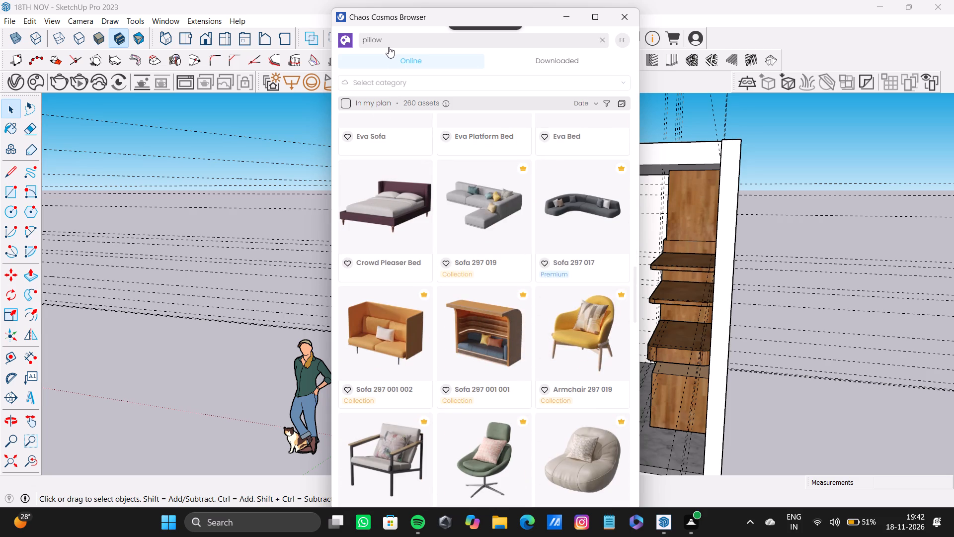
Search the online library for "pillows" and download the Pillows 001 and Pillow 004 assets.
key("s")
key("Return")
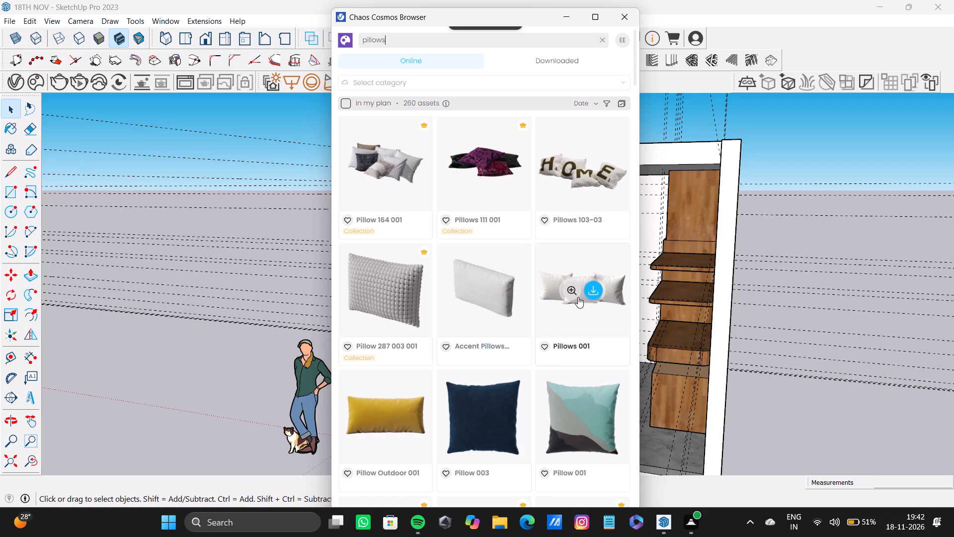
left_click(592, 282)
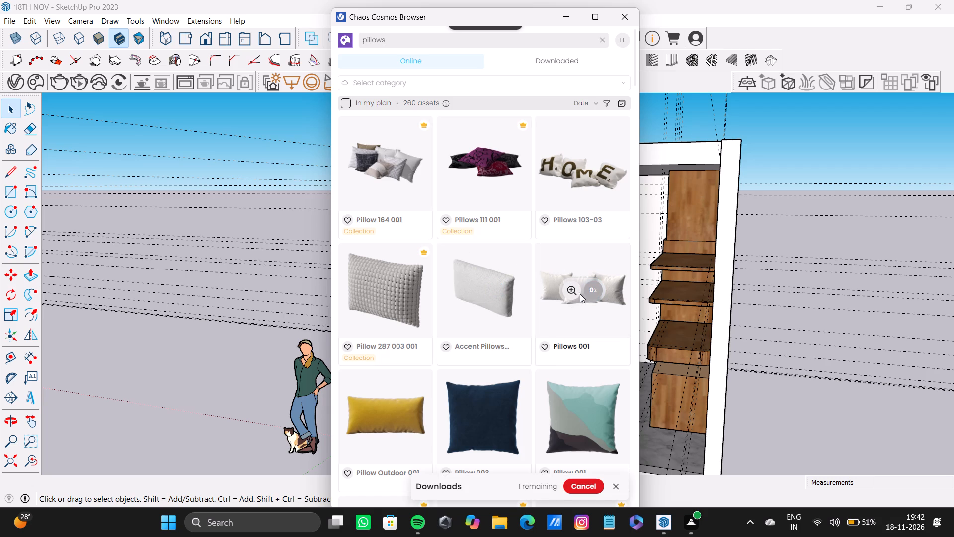
scroll(455, 373, "down", 5)
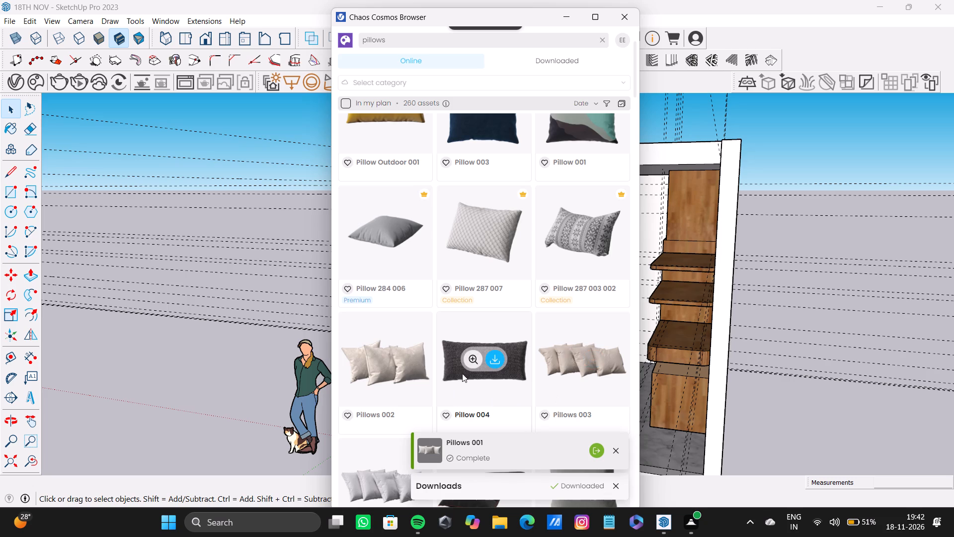
left_click(497, 358)
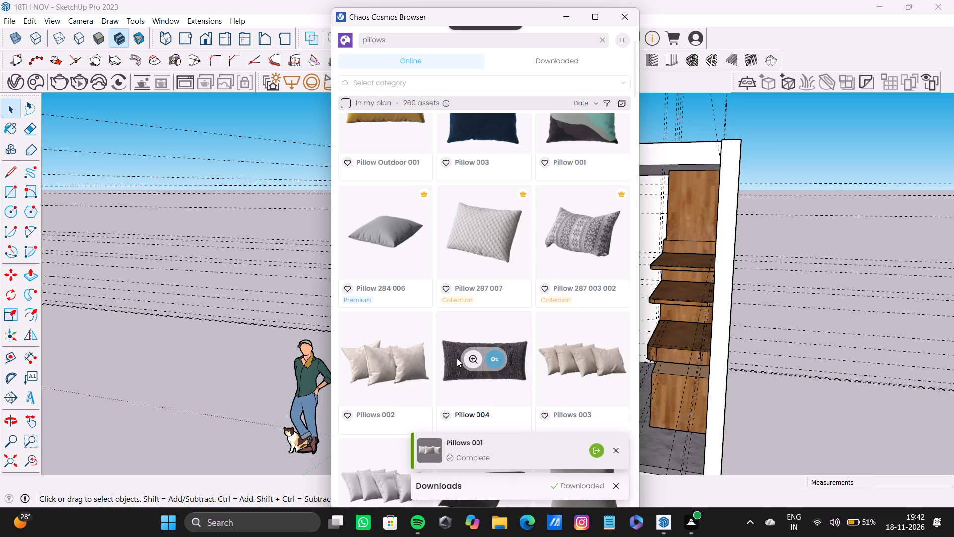
scroll(431, 355, "down", 5)
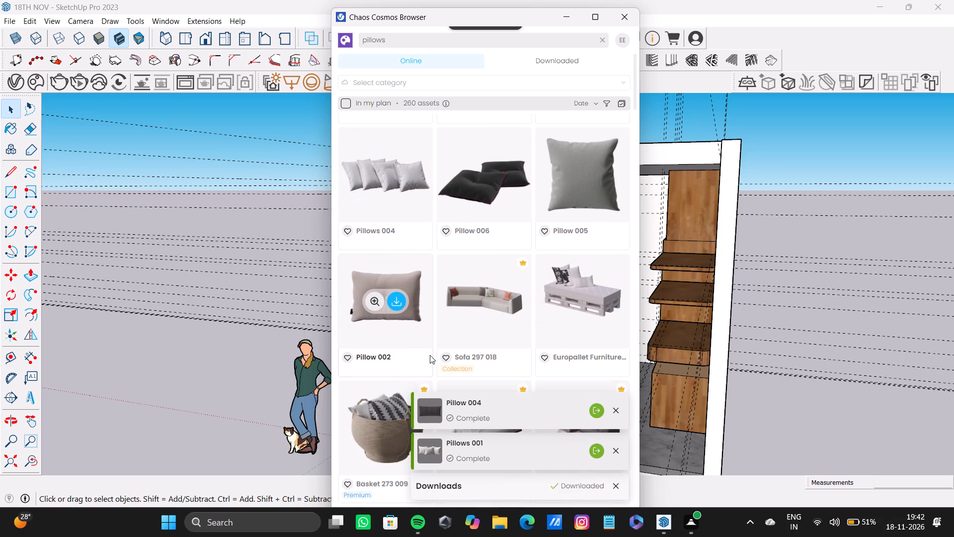
Import Pillow 004 into the model, place it on top of the mattress, and close the asset browser.
left_click(594, 452)
scroll(444, 385, "up", 4)
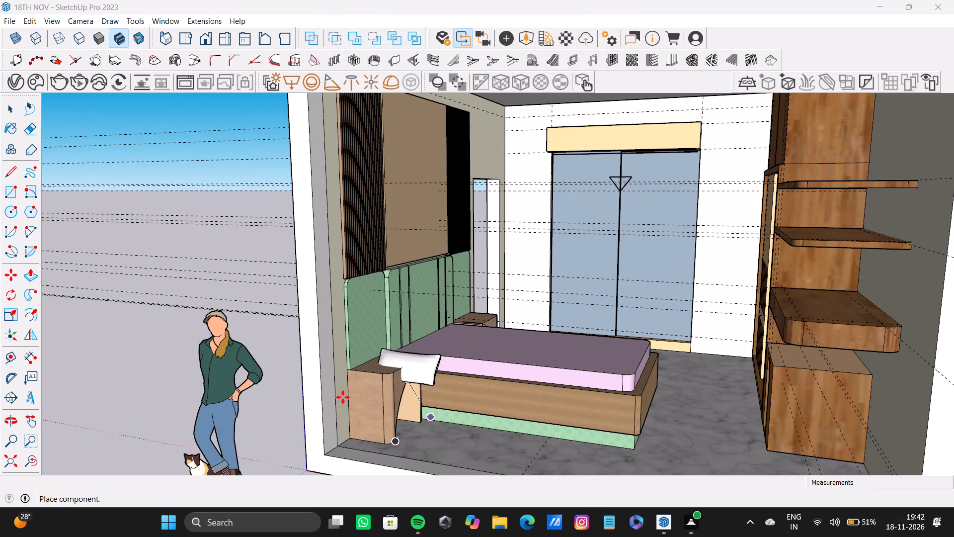
left_click(515, 360)
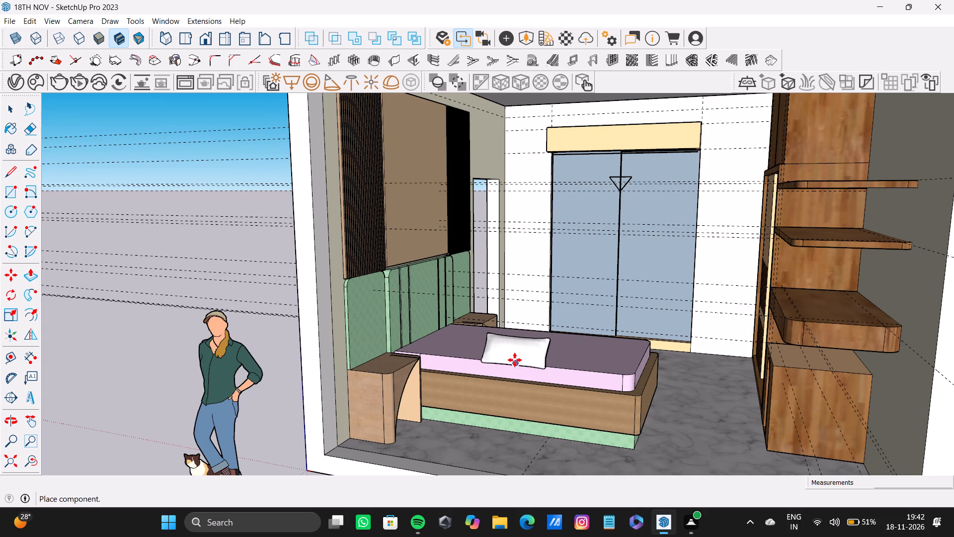
key("space")
left_click(626, 16)
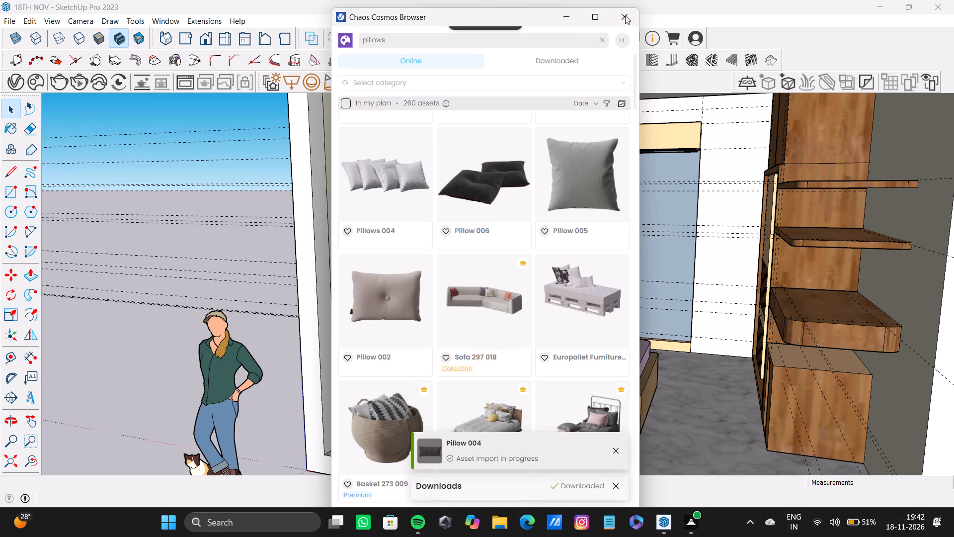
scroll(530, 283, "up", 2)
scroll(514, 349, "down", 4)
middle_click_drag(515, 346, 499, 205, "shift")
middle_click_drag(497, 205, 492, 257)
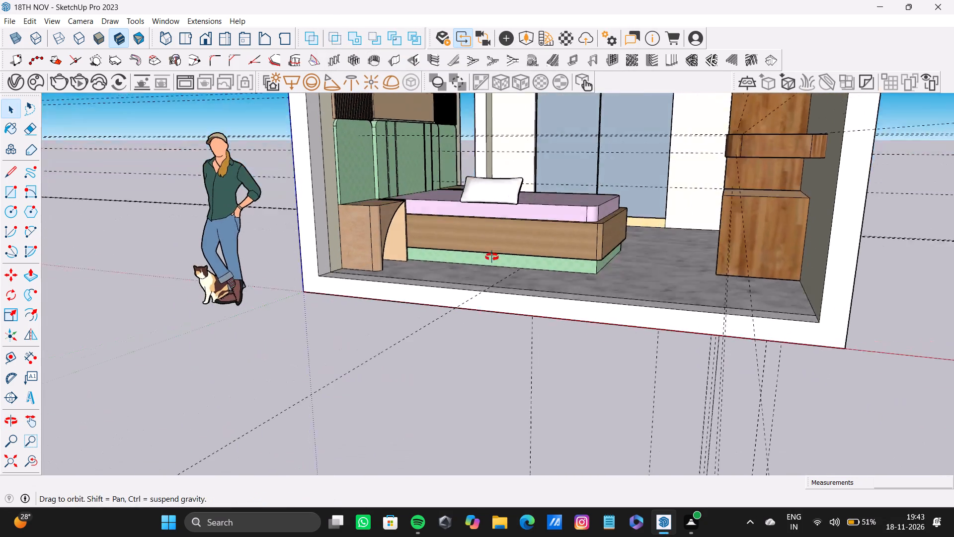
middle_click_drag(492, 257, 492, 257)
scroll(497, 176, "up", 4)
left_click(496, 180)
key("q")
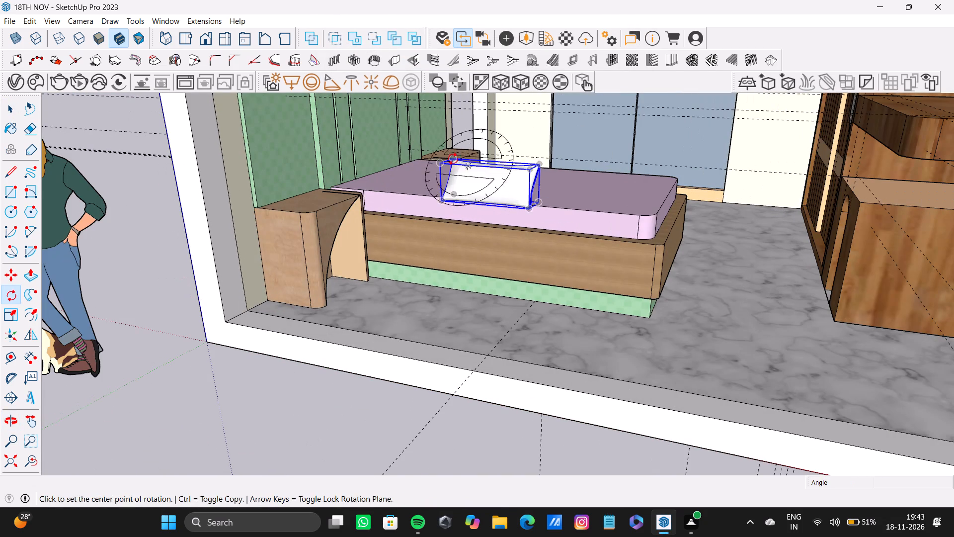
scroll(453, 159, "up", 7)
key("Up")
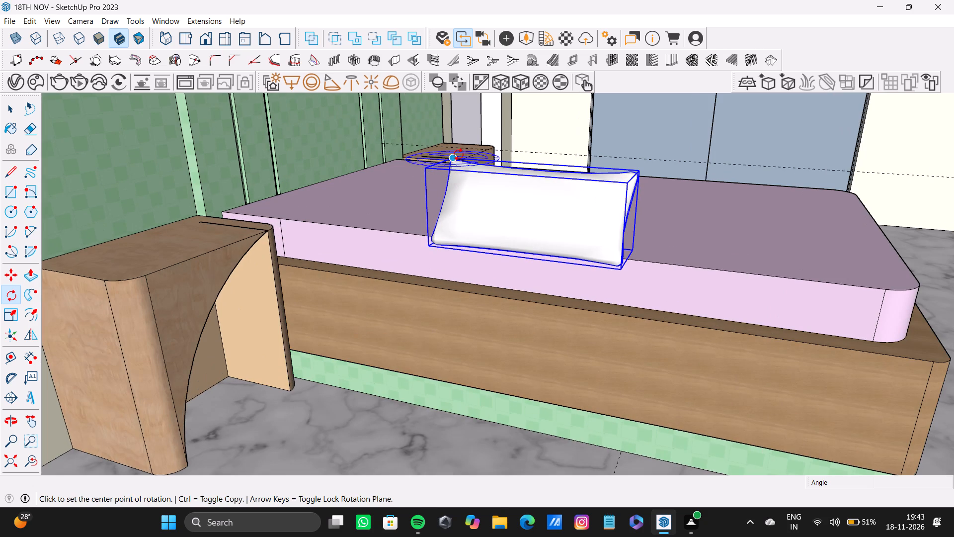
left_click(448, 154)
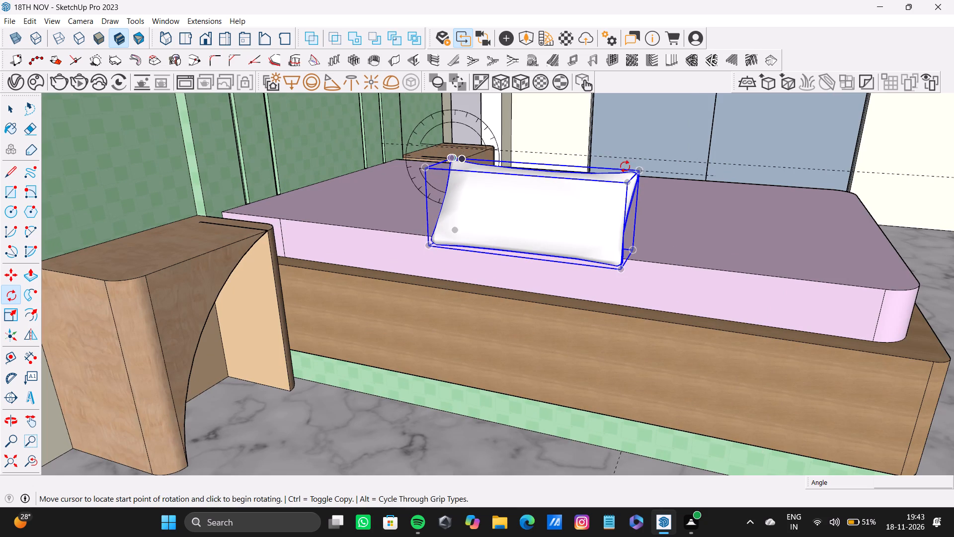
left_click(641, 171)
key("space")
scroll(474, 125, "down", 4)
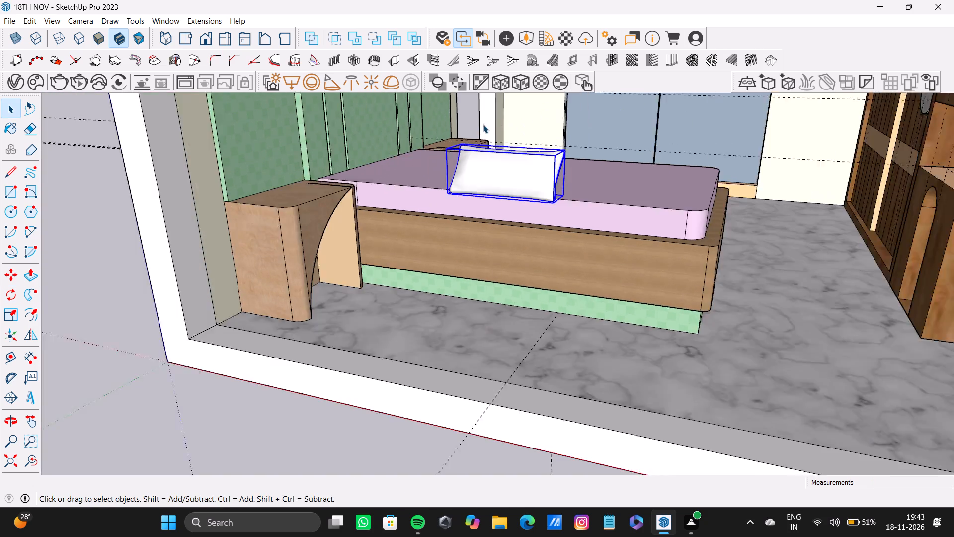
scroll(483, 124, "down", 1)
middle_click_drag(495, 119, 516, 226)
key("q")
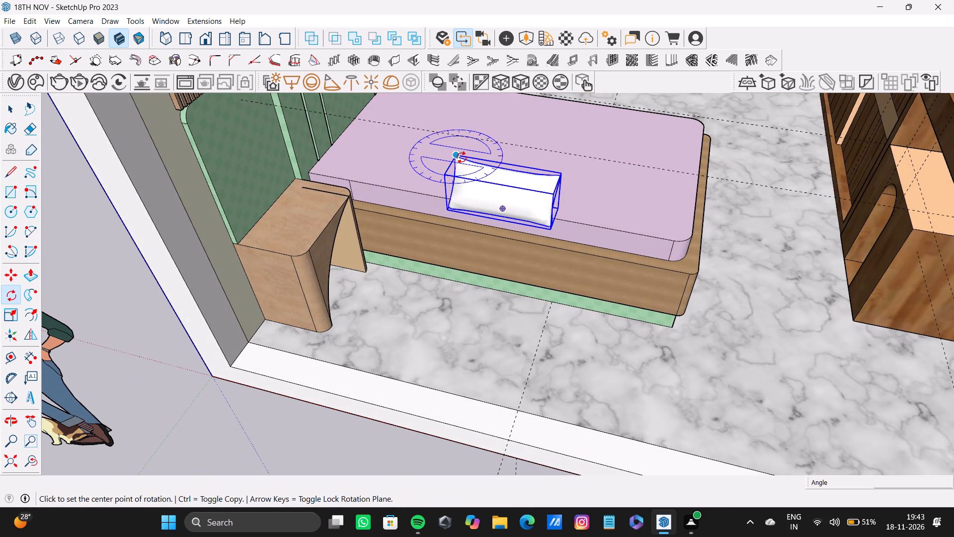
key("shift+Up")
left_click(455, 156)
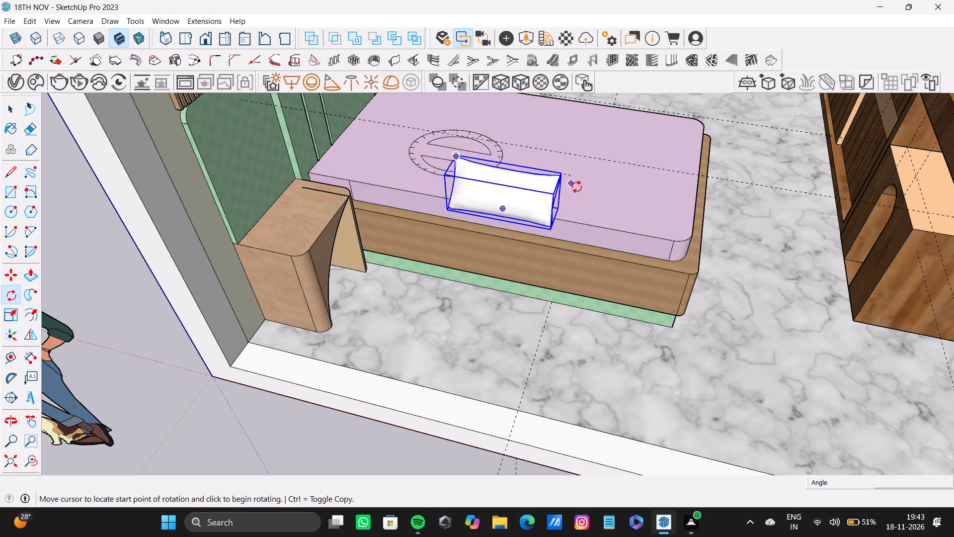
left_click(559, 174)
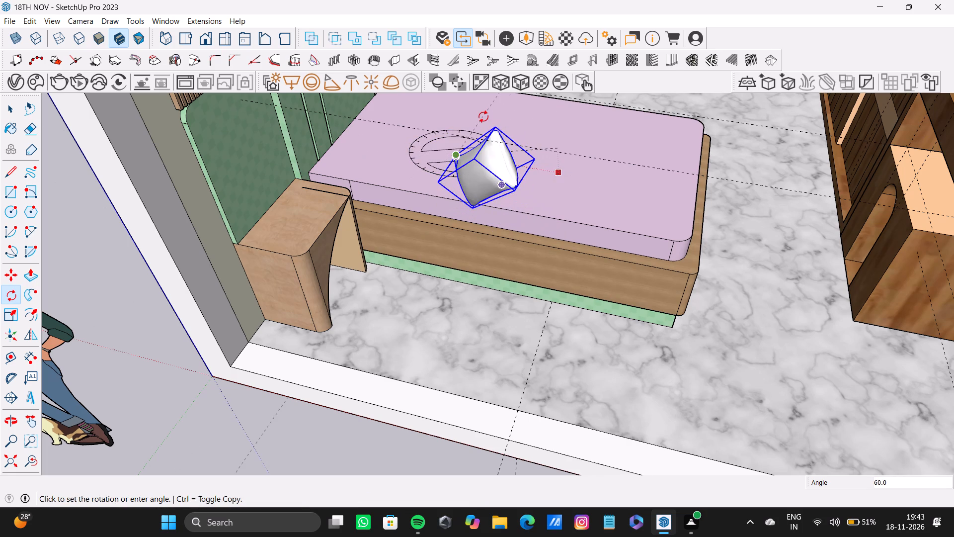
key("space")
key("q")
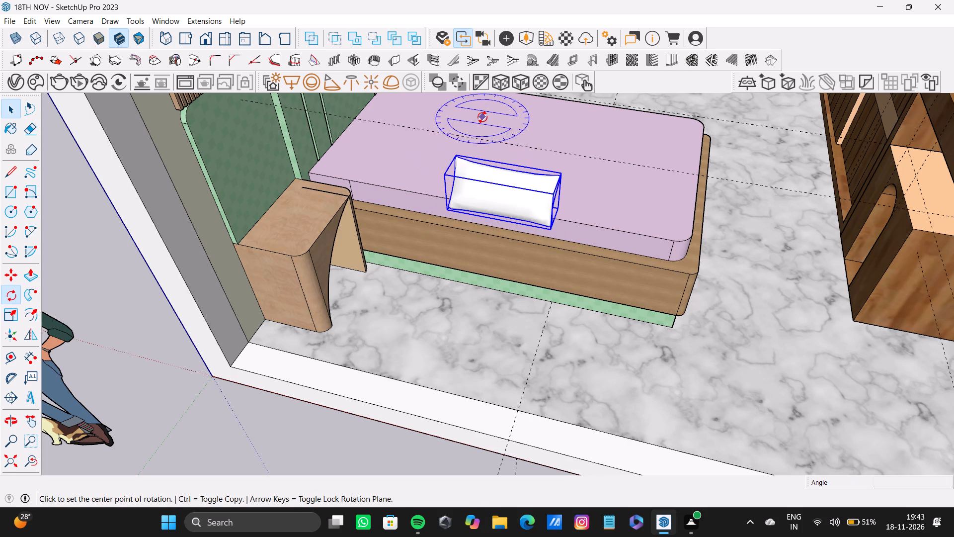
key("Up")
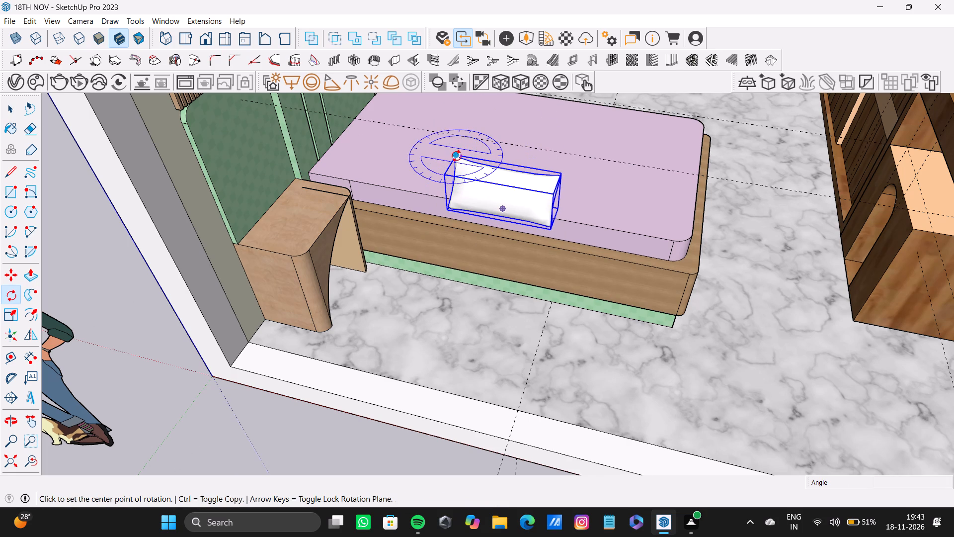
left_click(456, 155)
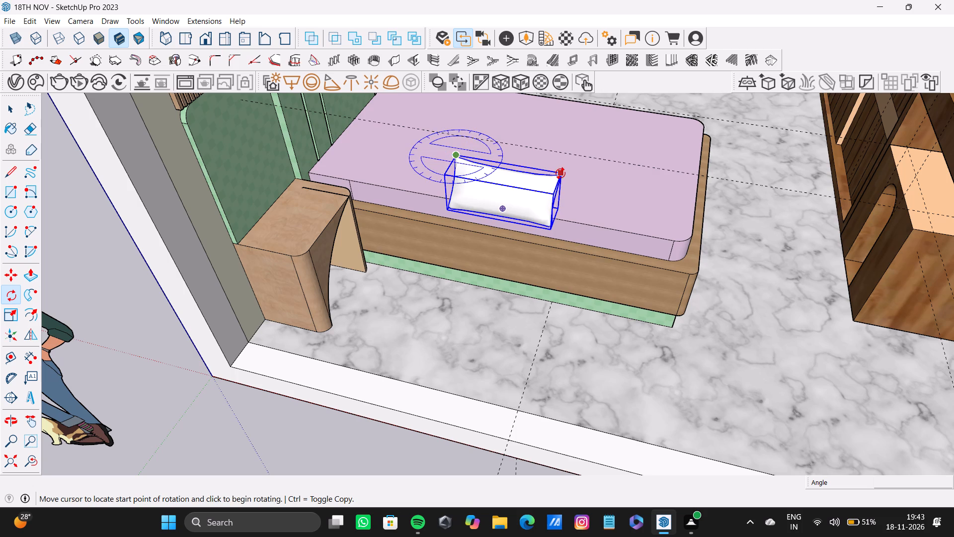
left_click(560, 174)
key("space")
Rotate the pillow about 92 degrees around the vertical axis at its corner so its length runs parallel to the headboard.
type("Q")
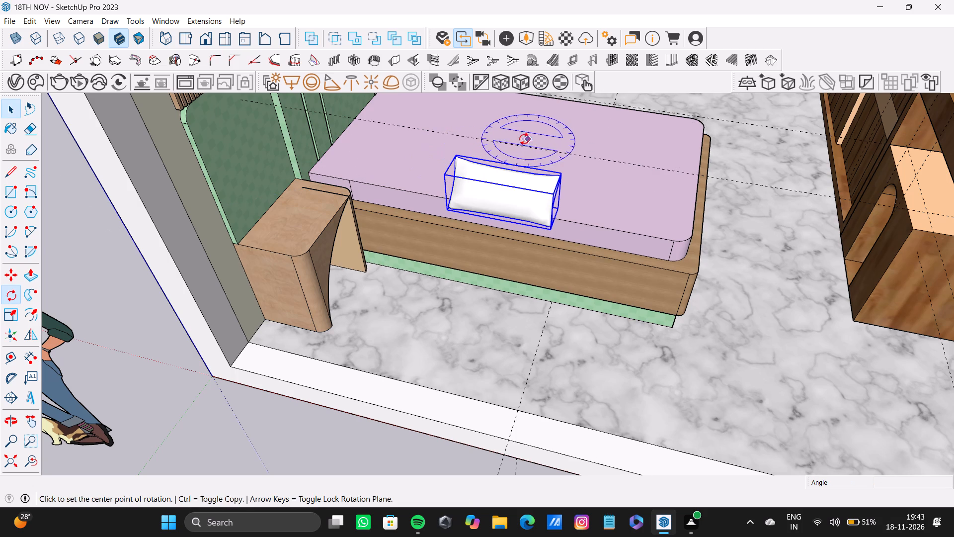
key("Up")
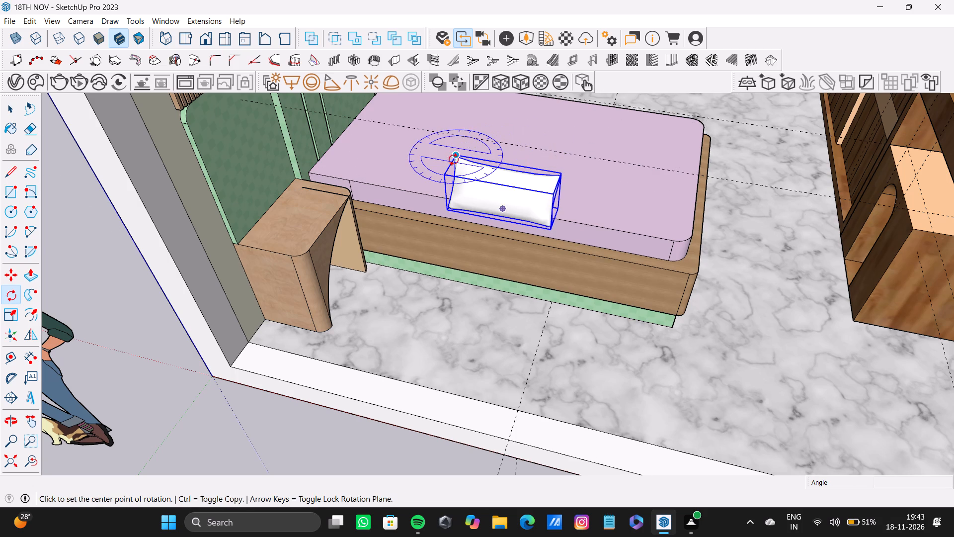
left_click(458, 152)
left_click(561, 175)
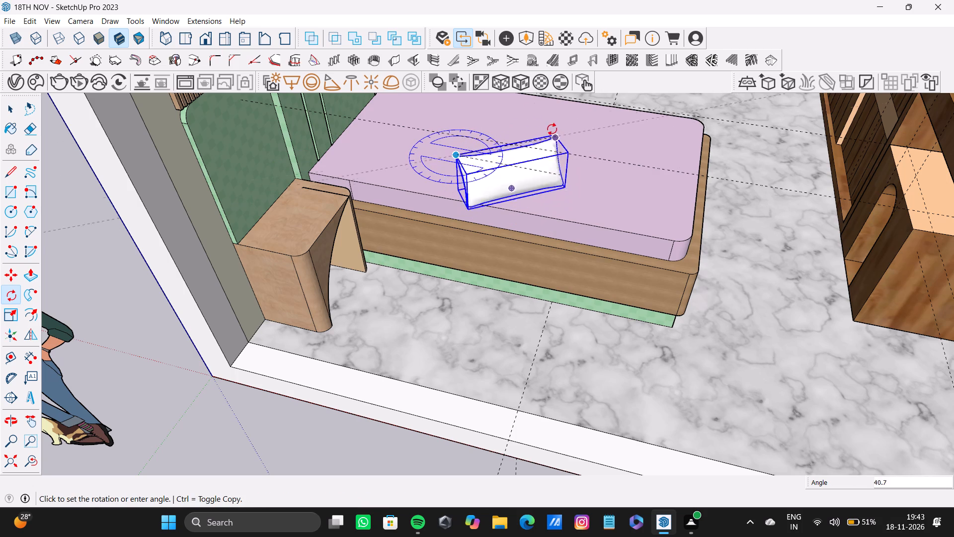
left_click(485, 113)
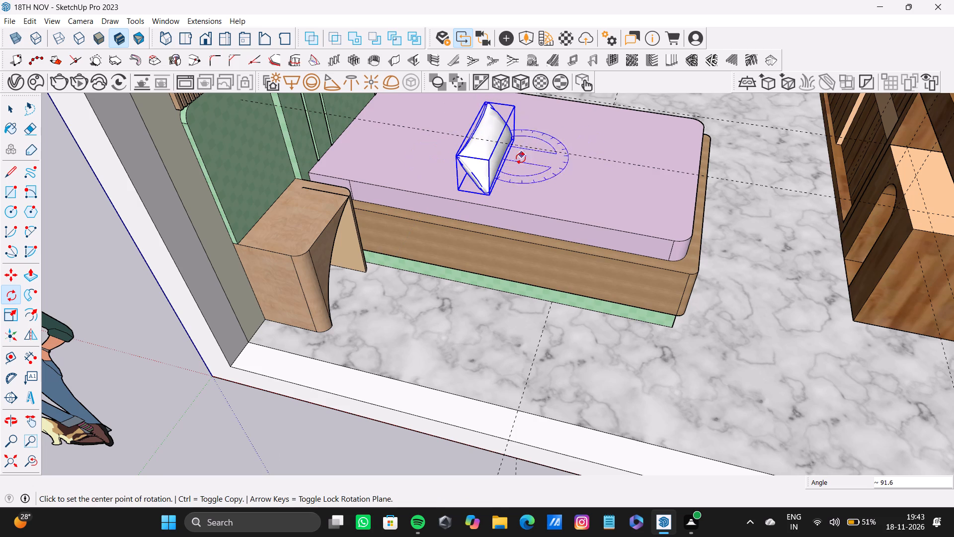
key("space")
Move the pillow about 3' across the mattress to the head of the bed, against the green headboard.
scroll(556, 195, "down", 8)
middle_click_drag(550, 195, 516, 127)
scroll(553, 188, "up", 3)
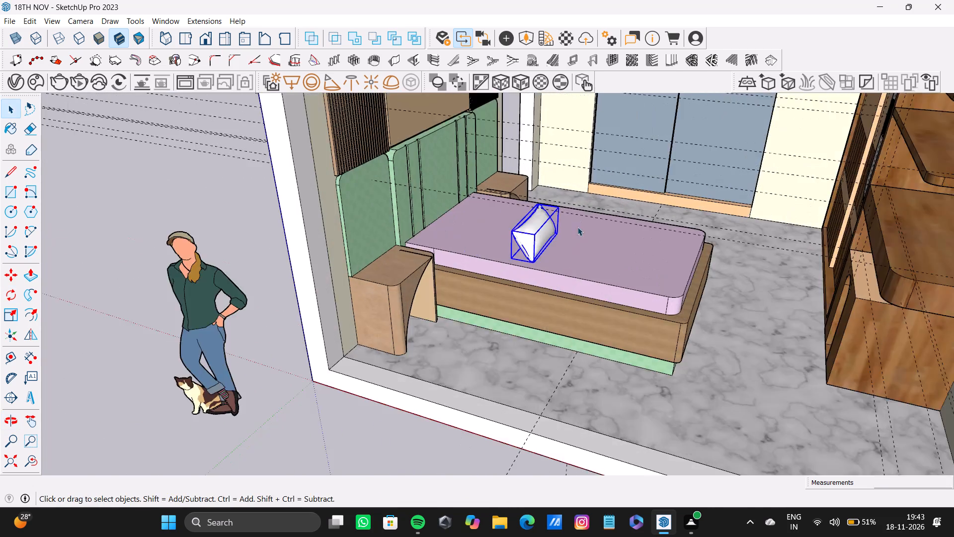
scroll(577, 227, "up", 2)
middle_click_drag(577, 226, 358, 196, "shift")
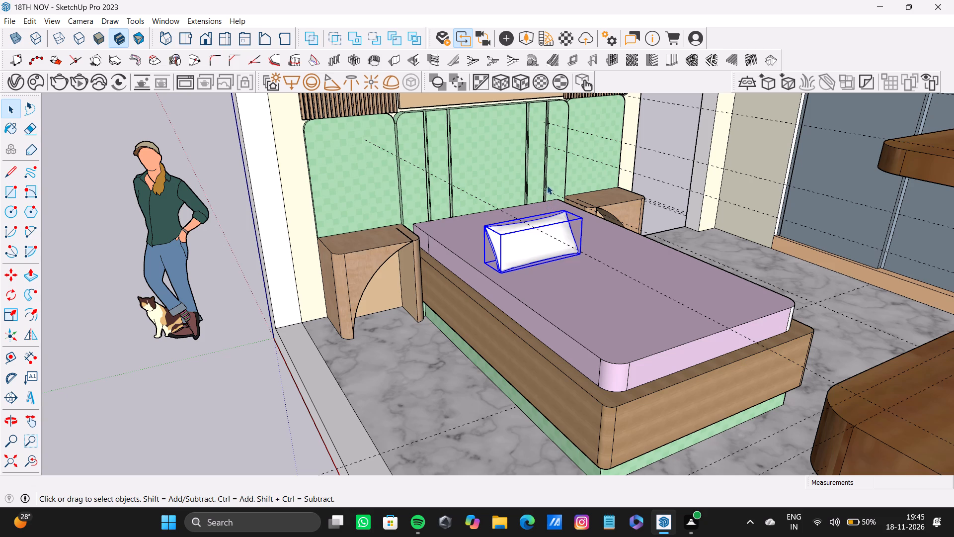
key("m")
left_click_drag(501, 271, 503, 267)
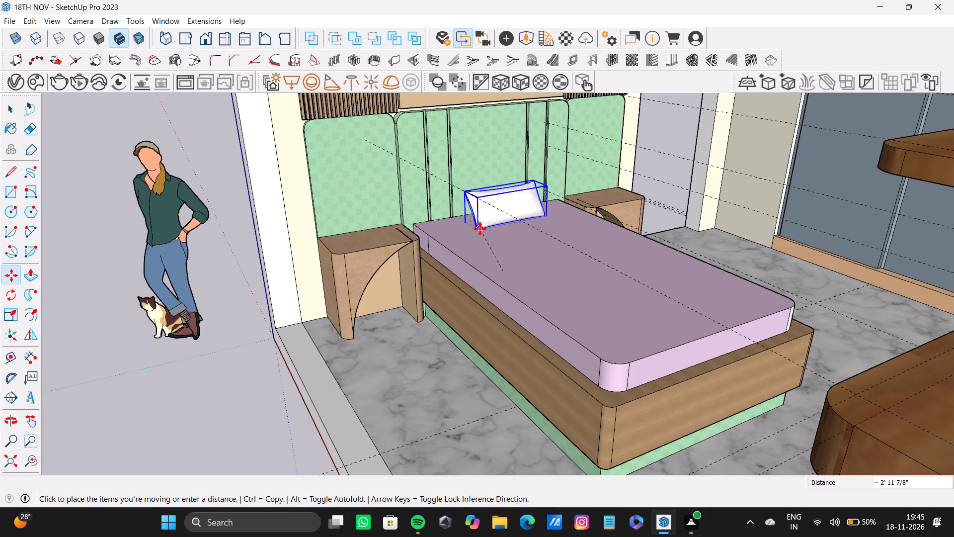
left_click(478, 225)
Scale the pillow up uniformly by 1.27 and again by 1.03, and reduce its height by a factor of 0.93.
middle_click_drag(531, 216, 527, 220)
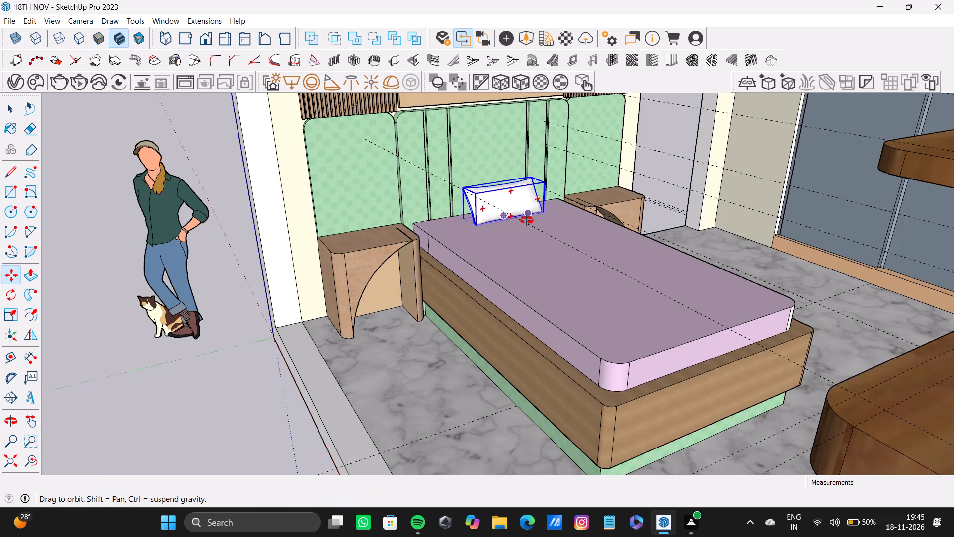
middle_click_drag(527, 220, 519, 369)
scroll(616, 321, "up", 9)
middle_click_drag(629, 337, 556, 333)
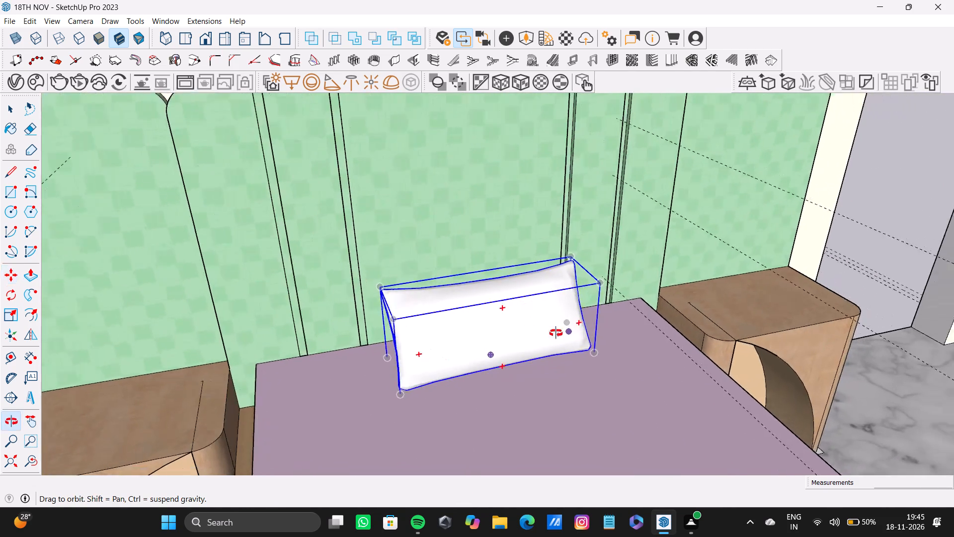
middle_click_drag(556, 333, 516, 333)
key("s")
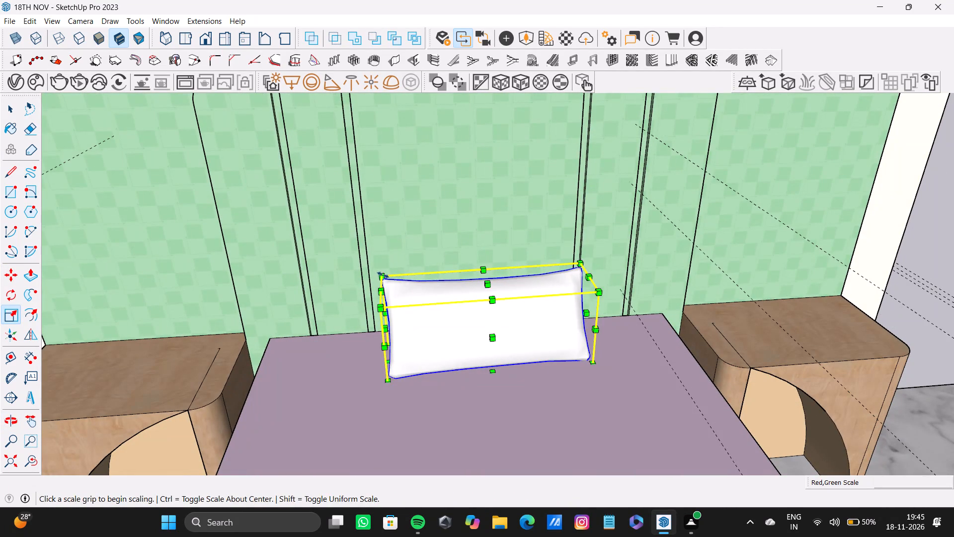
left_click_drag(383, 275, 333, 232)
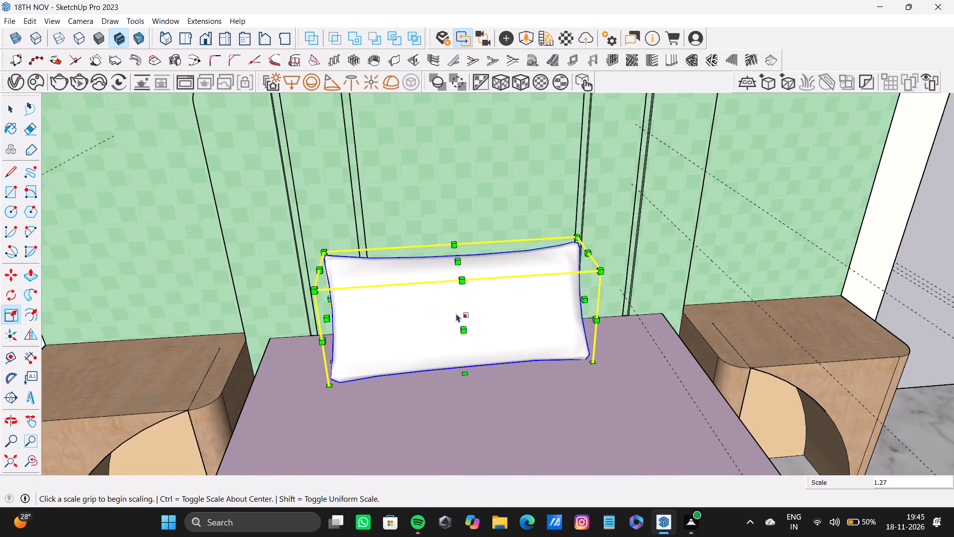
left_click_drag(592, 359, 601, 363)
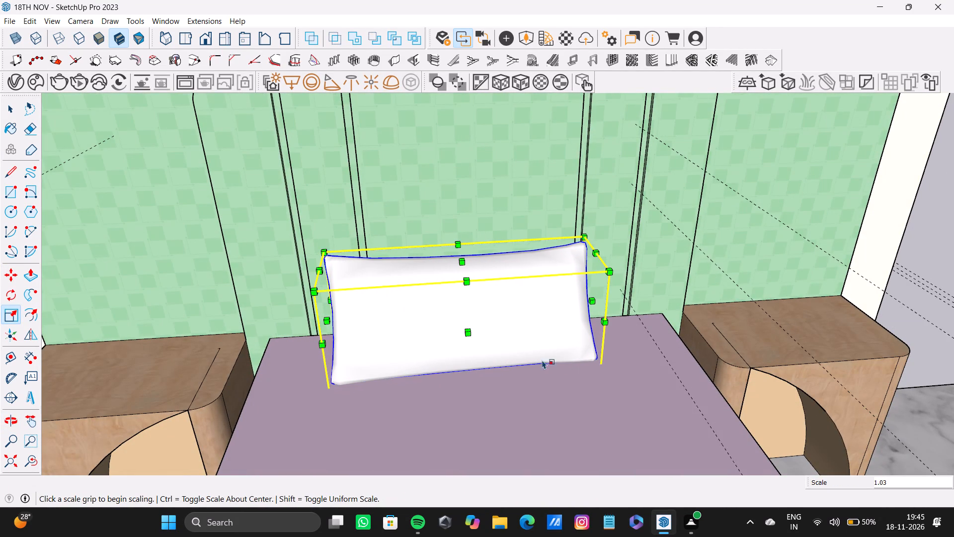
left_click(469, 354)
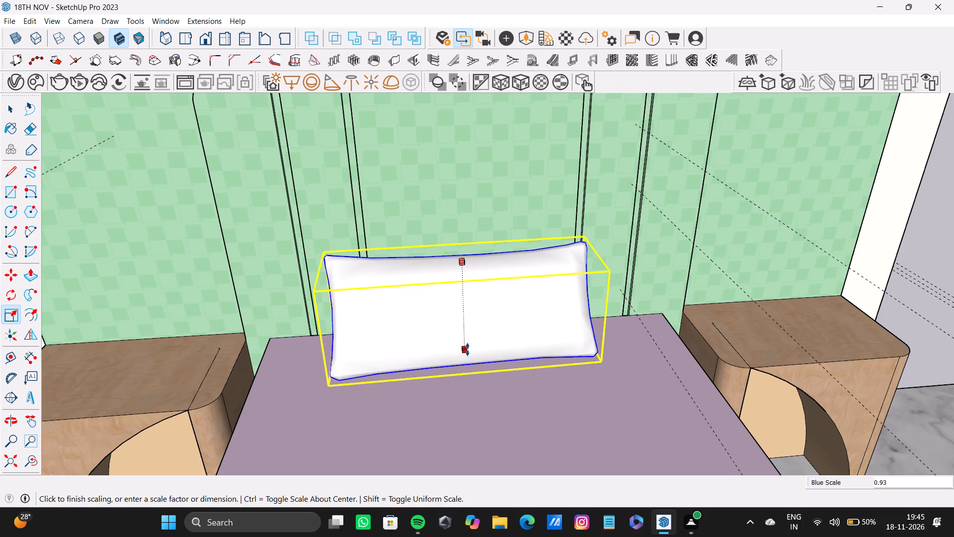
middle_click_drag(416, 353, 556, 332)
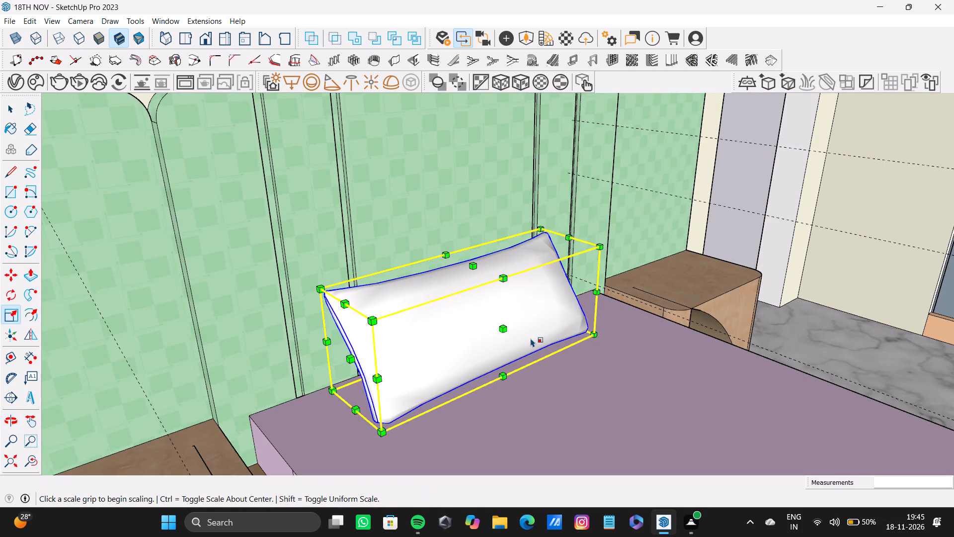
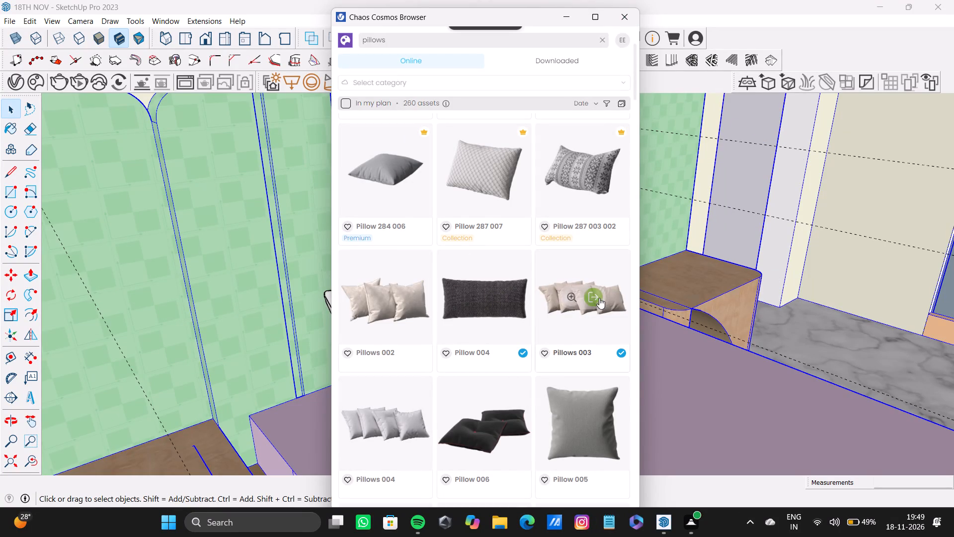
Import the downloaded Pillows 001 set from the Cosmos library and place it on the mattress beside the long pillow.
left_click(569, 59)
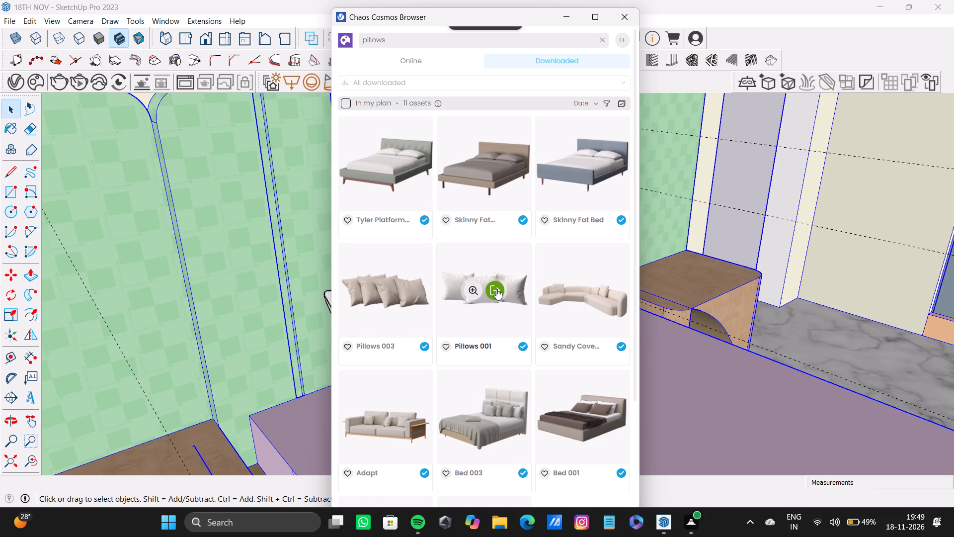
left_click(496, 289)
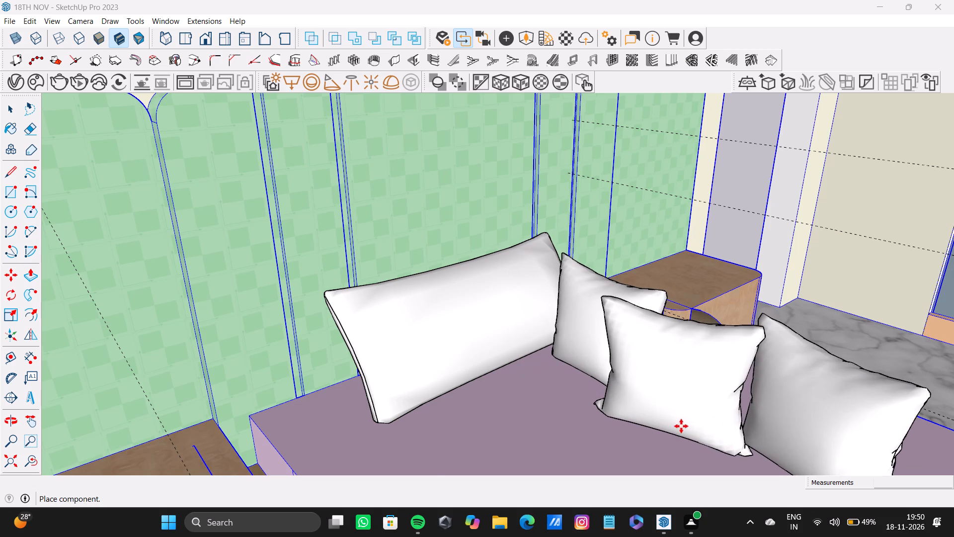
scroll(676, 425, "down", 7)
middle_click_drag(667, 415, 569, 339, "shift")
left_click(597, 366)
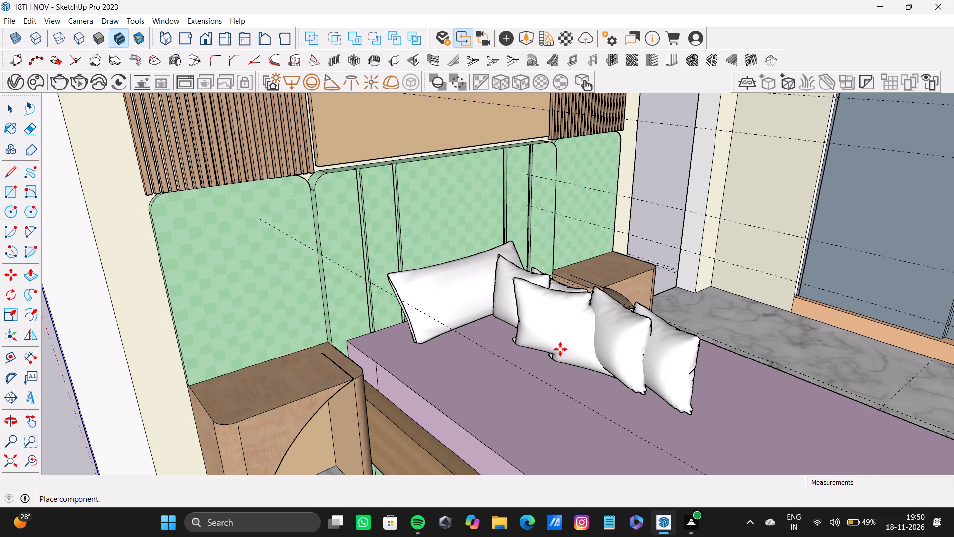
key("space")
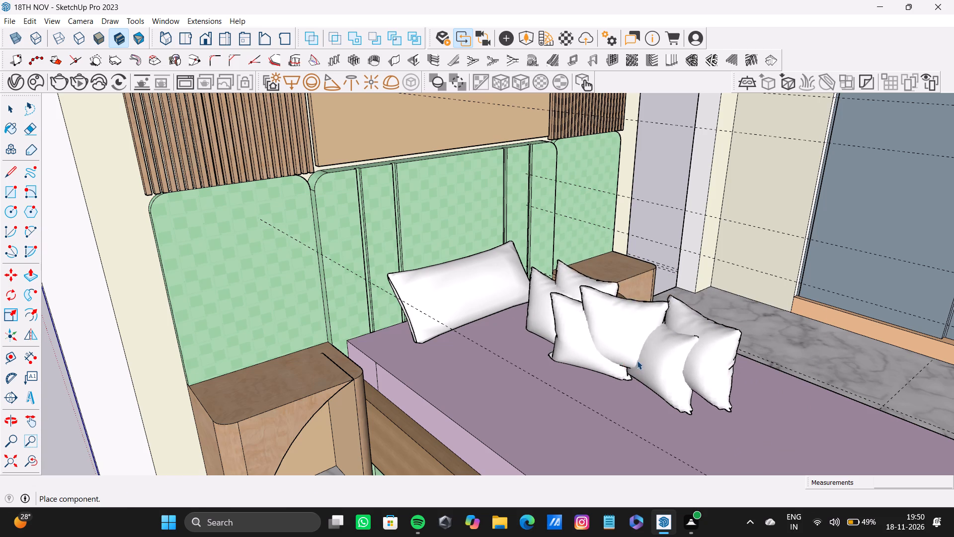
Rotate the Pillows 001 set 90 degrees around the vertical axis at its rear corner so it runs parallel to the headboard.
left_click(600, 344)
key("q")
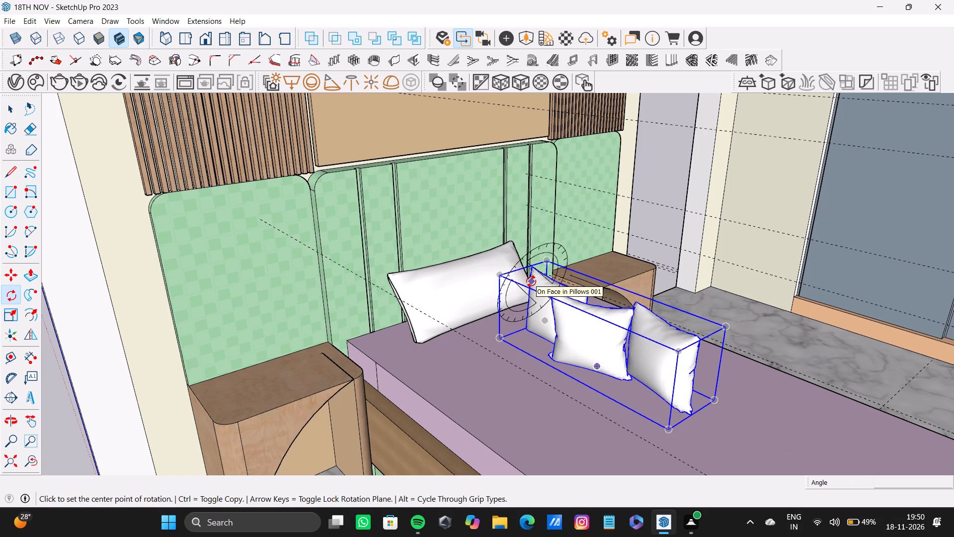
key("Up")
left_click(548, 259)
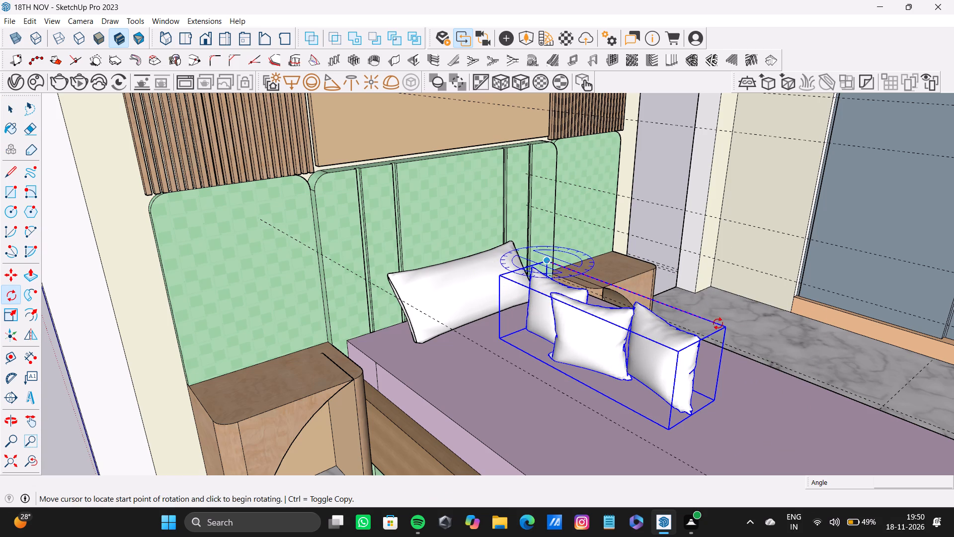
left_click(725, 327)
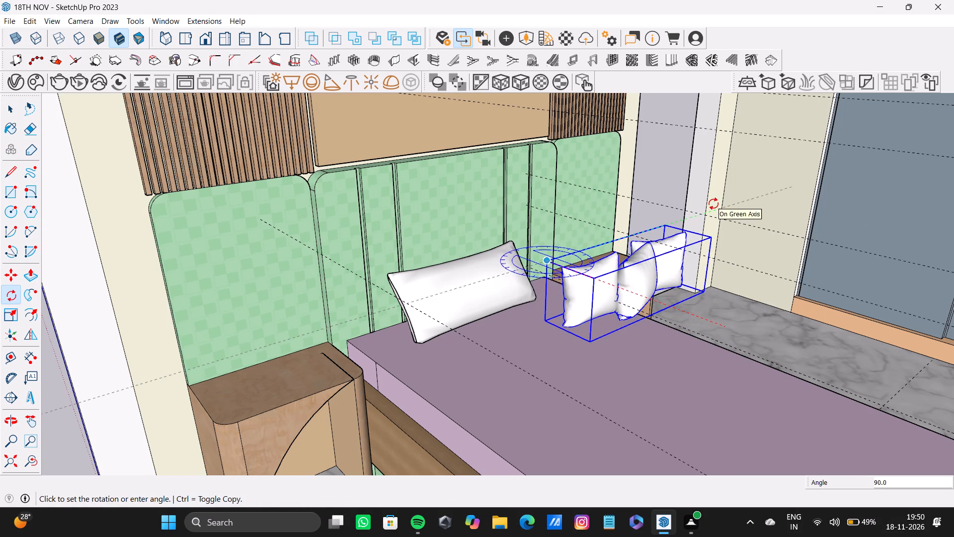
left_click(714, 204)
key("space")
Scale the pillow set up uniformly by 1.36, stretch its height by about 1.47, and shrink it uniformly to suit the bed.
scroll(577, 315, "down", 4)
middle_click_drag(577, 315, 577, 314)
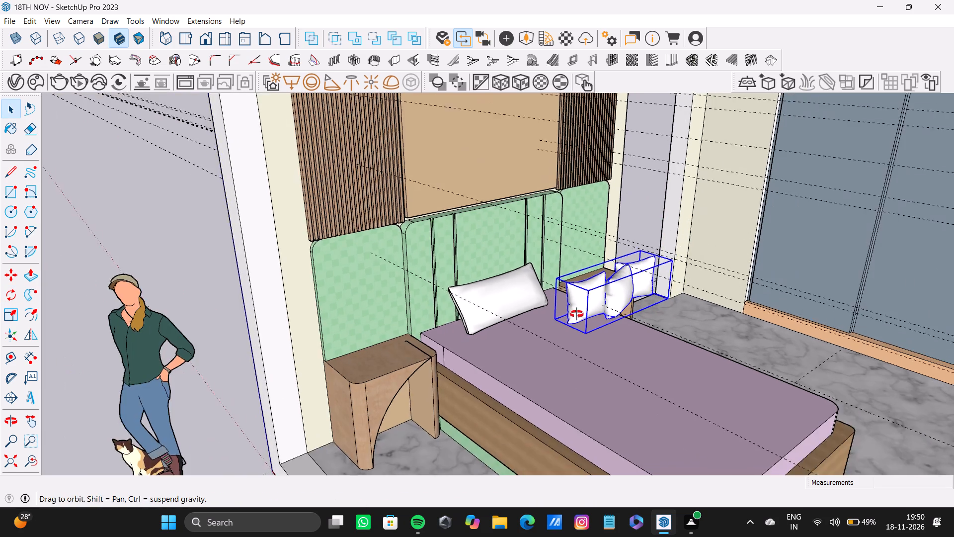
middle_click_drag(577, 314, 489, 316)
key("s")
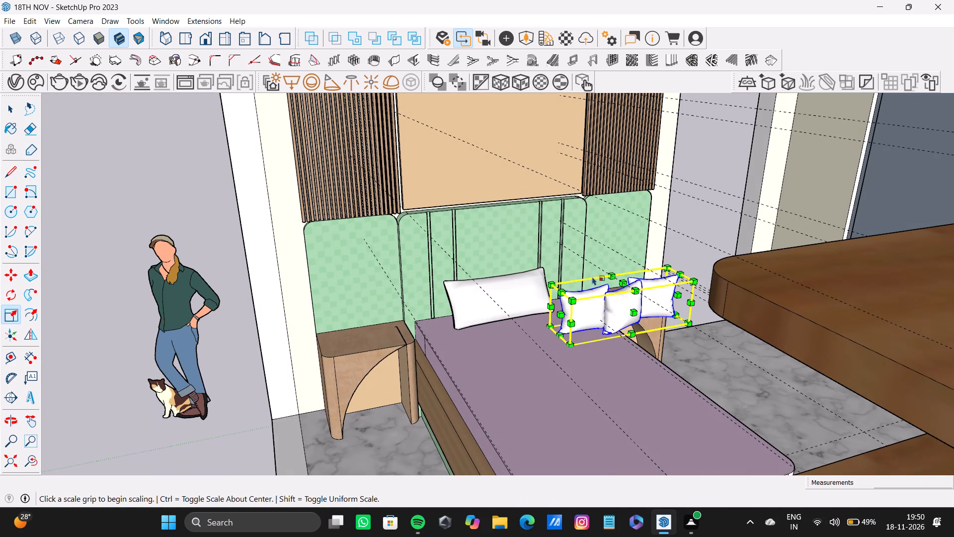
left_click_drag(554, 283, 510, 235)
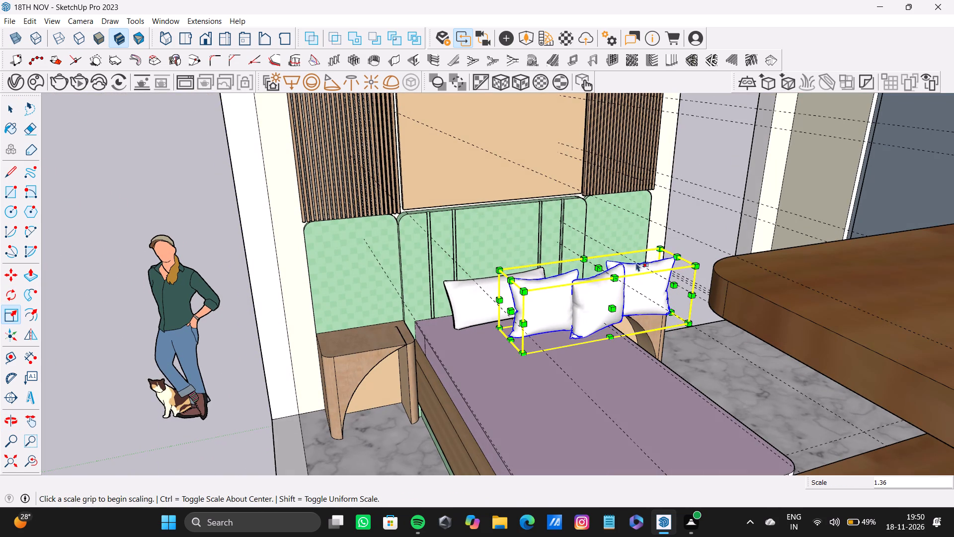
left_click_drag(602, 268, 599, 245)
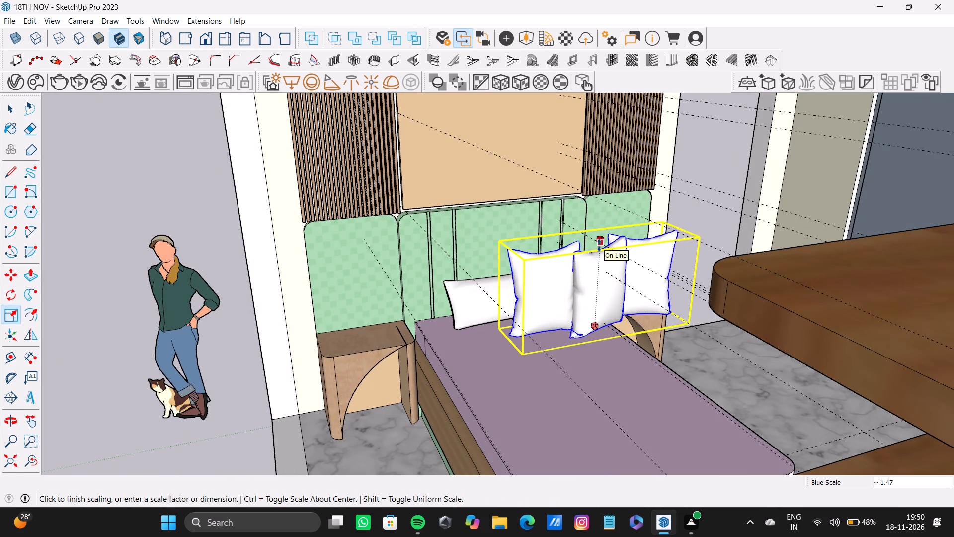
left_click_drag(599, 245, 598, 246)
left_click_drag(505, 241, 529, 251)
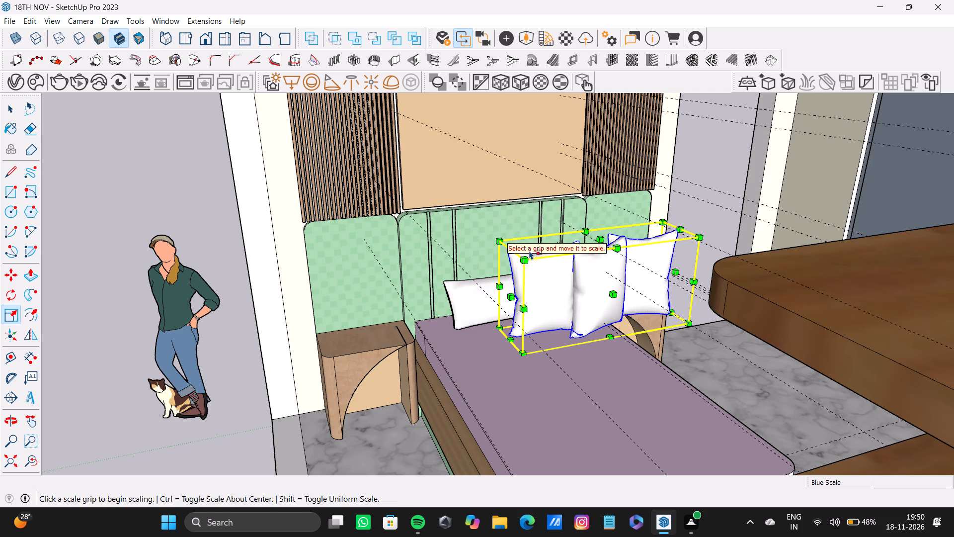
left_click_drag(529, 251, 529, 252)
left_click_drag(501, 240, 538, 257)
key("space")
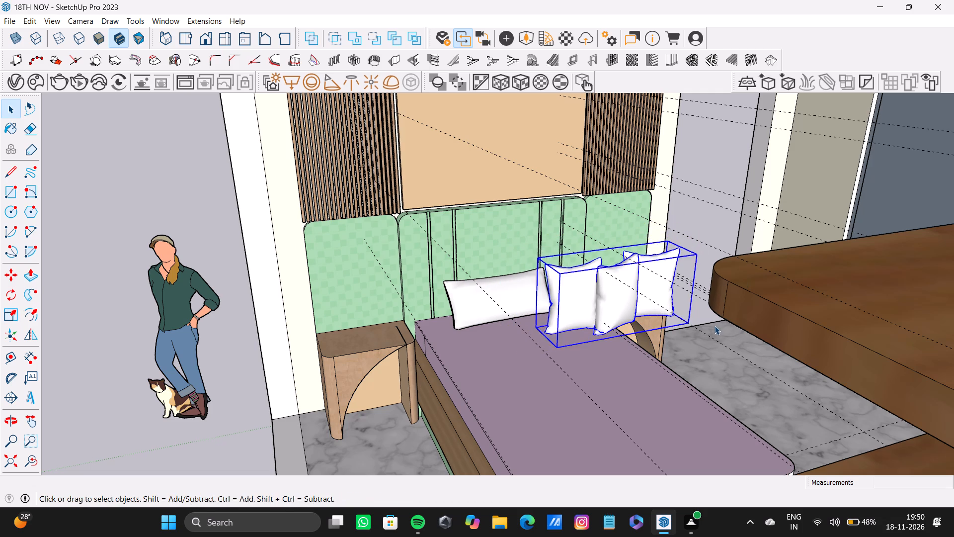
Move the long pillow about 2' 11 5/8" away from the headboard toward the middle of the mattress.
left_click(715, 326)
middle_click_drag(727, 367, 710, 364)
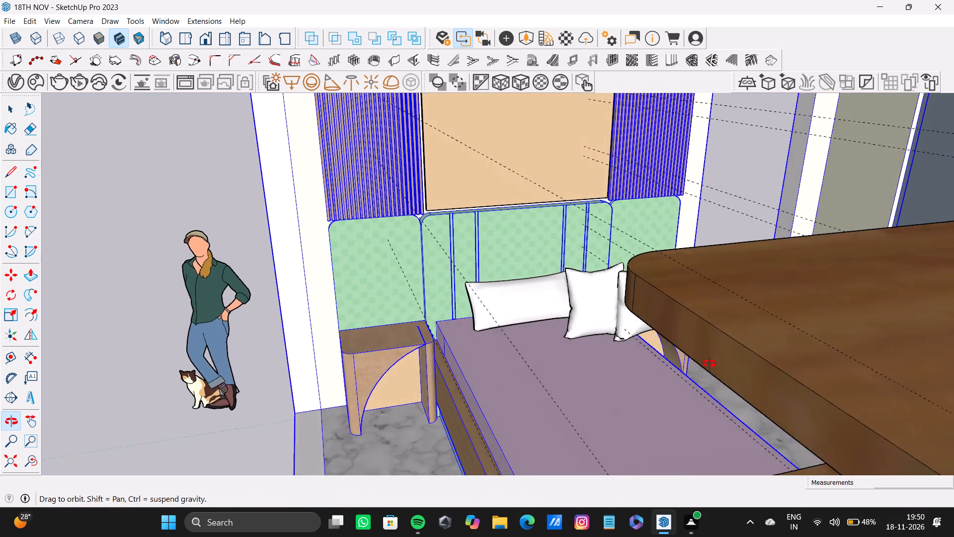
middle_click_drag(710, 364, 710, 363)
scroll(596, 330, "up", 8)
middle_click_drag(606, 321, 617, 271, "shift")
key("space")
left_click(482, 240)
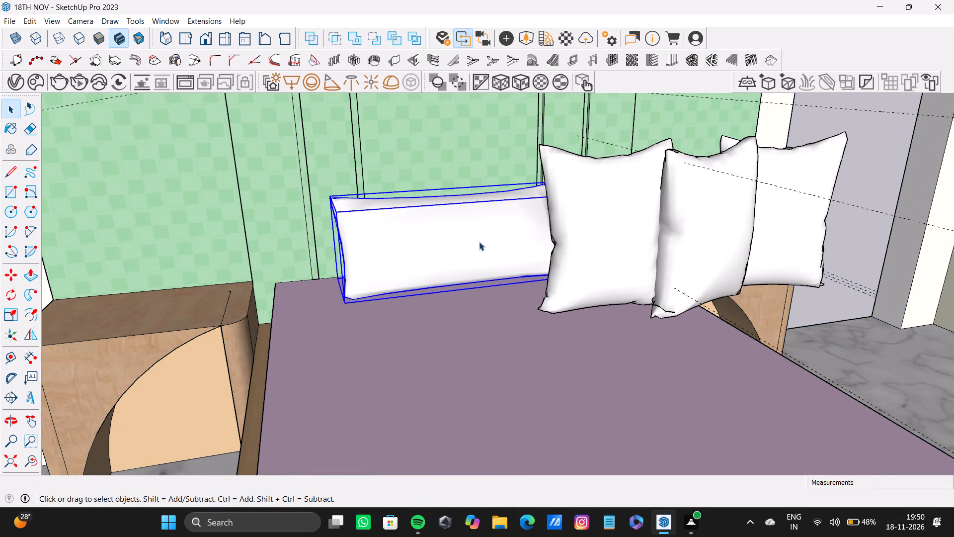
key("m")
left_click(349, 306)
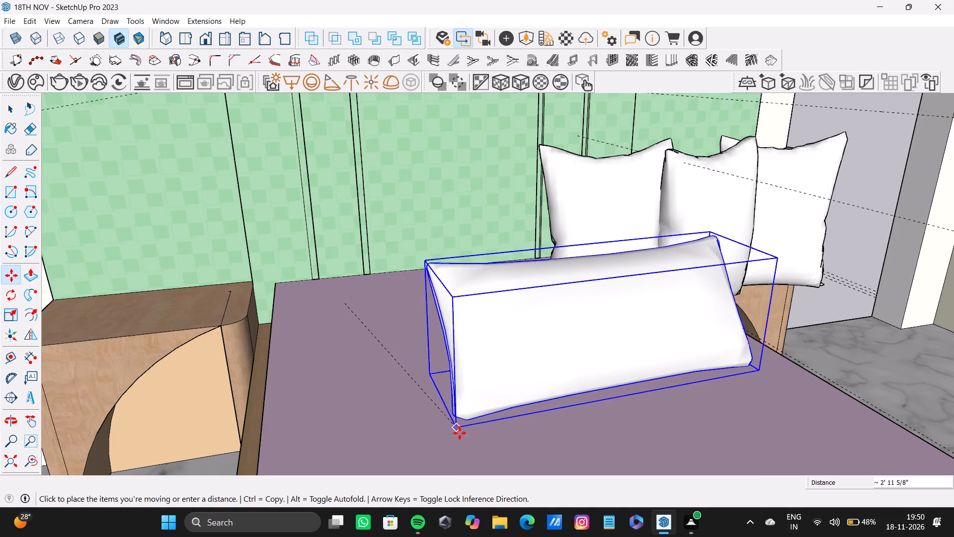
left_click(460, 433)
key("space")
Move the Pillows 001 set about 3' 3" across the bed, against the green headboard near its far nightstand side.
left_click(626, 189)
key("m")
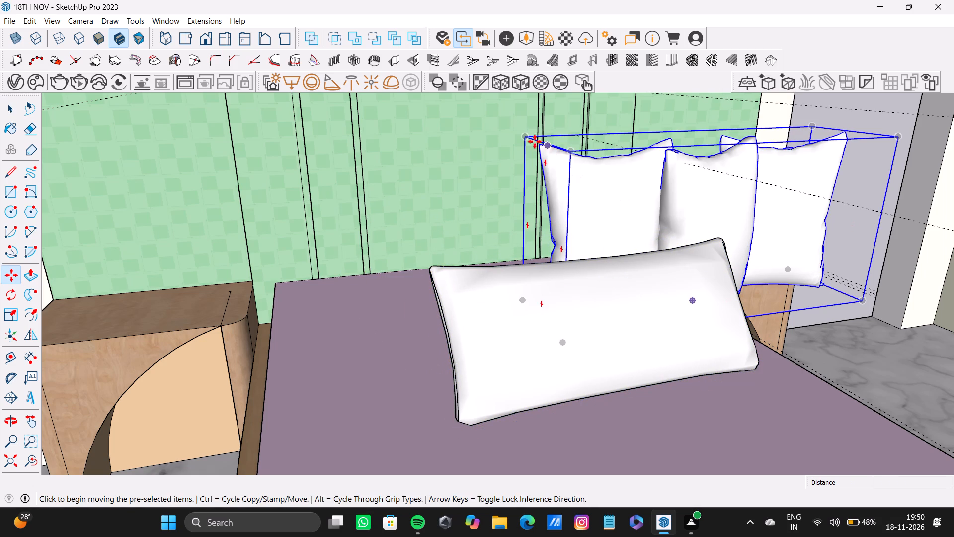
left_click(527, 134)
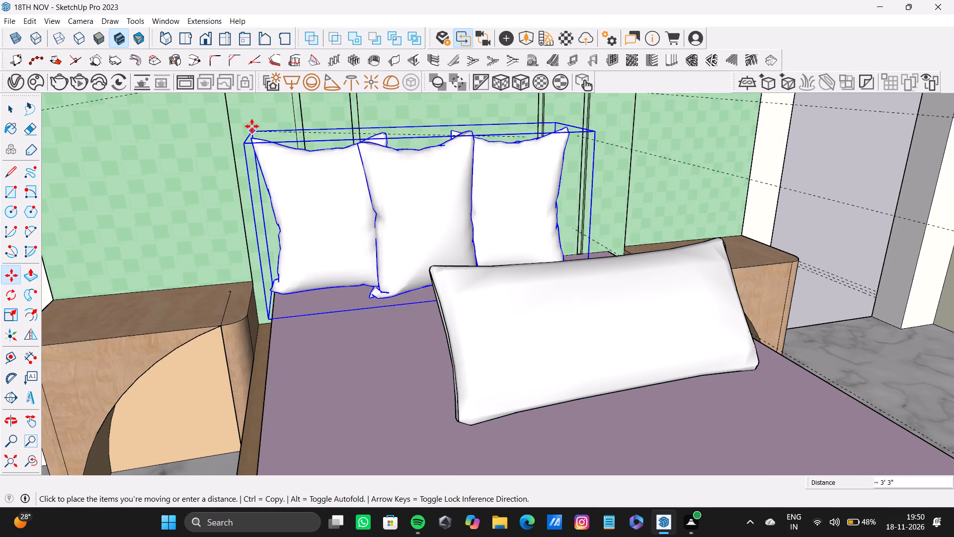
left_click(252, 126)
Reduce the pillow set's width along the red axis by a factor of 0.69 and scale it up slightly uniformly.
middle_click_drag(471, 254, 486, 261)
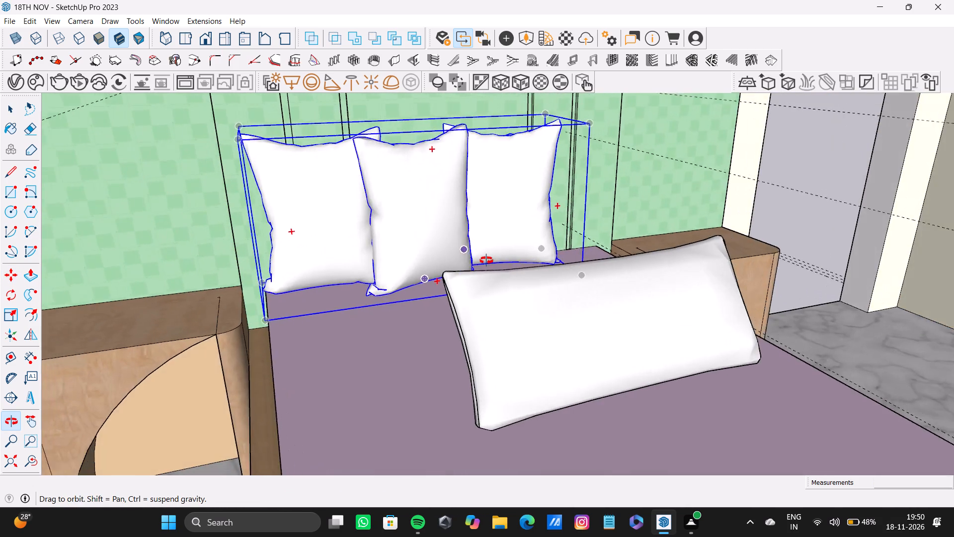
middle_click_drag(486, 261, 399, 340)
key("s")
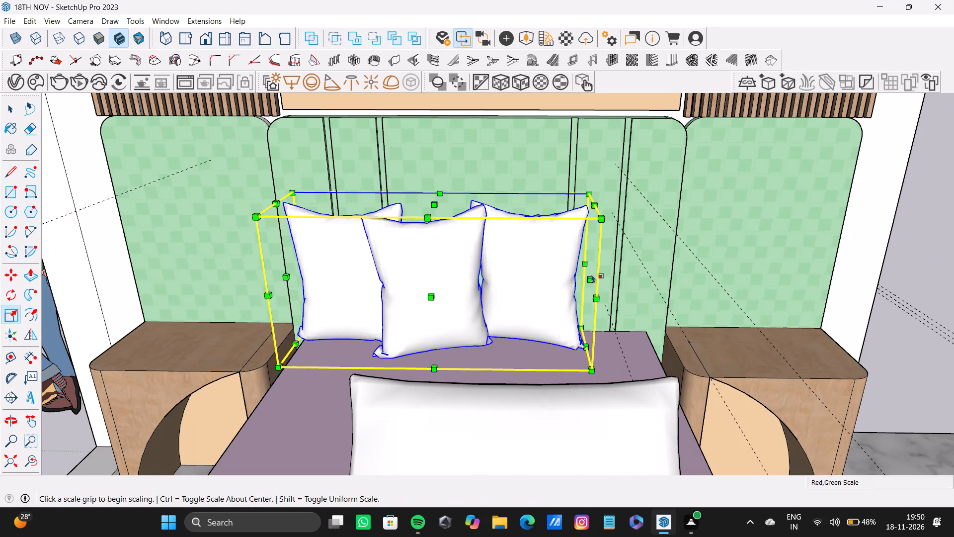
left_click_drag(591, 277, 495, 262)
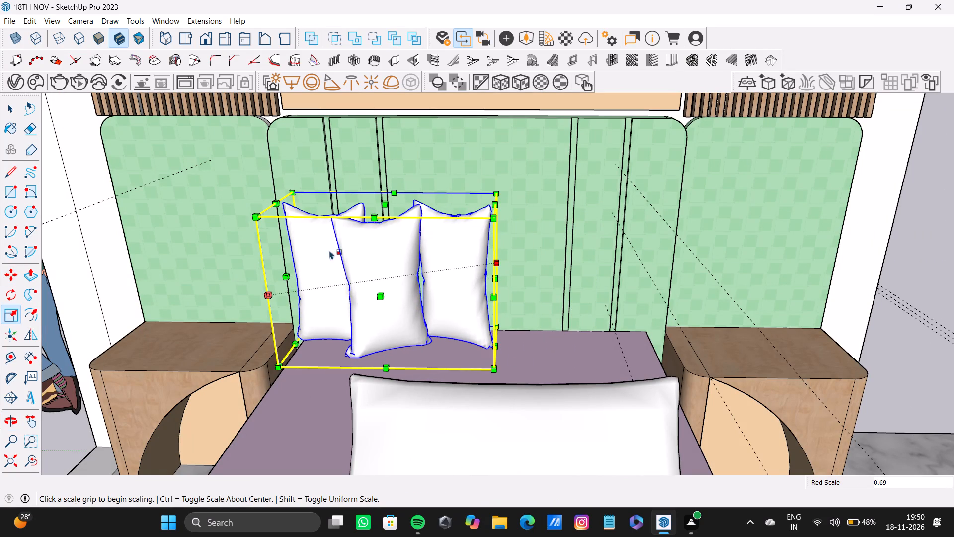
left_click_drag(292, 195, 286, 194)
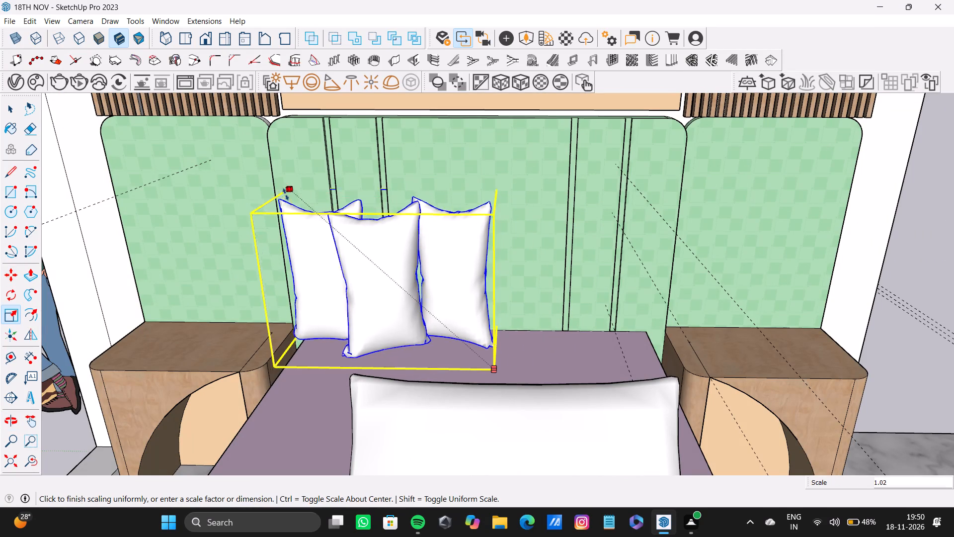
left_click_drag(286, 194, 279, 194)
key("space")
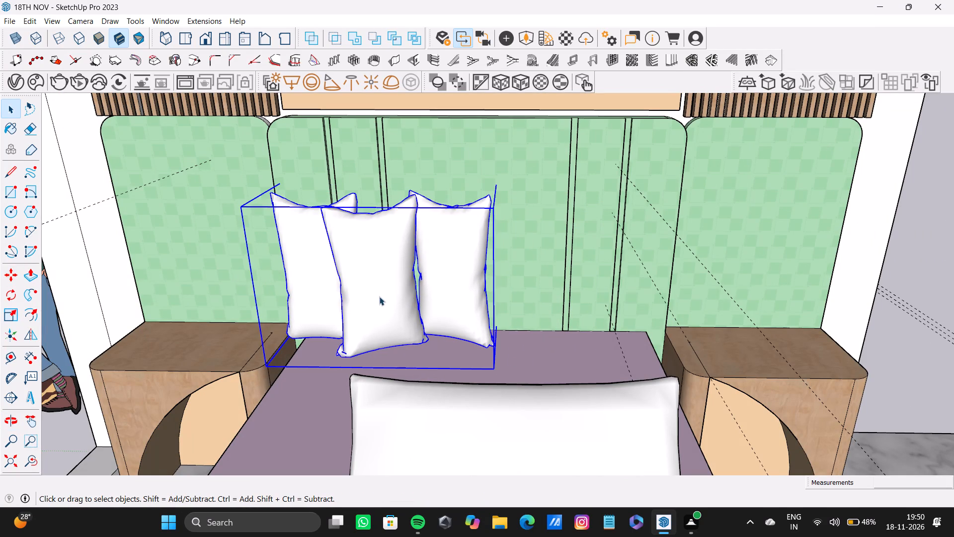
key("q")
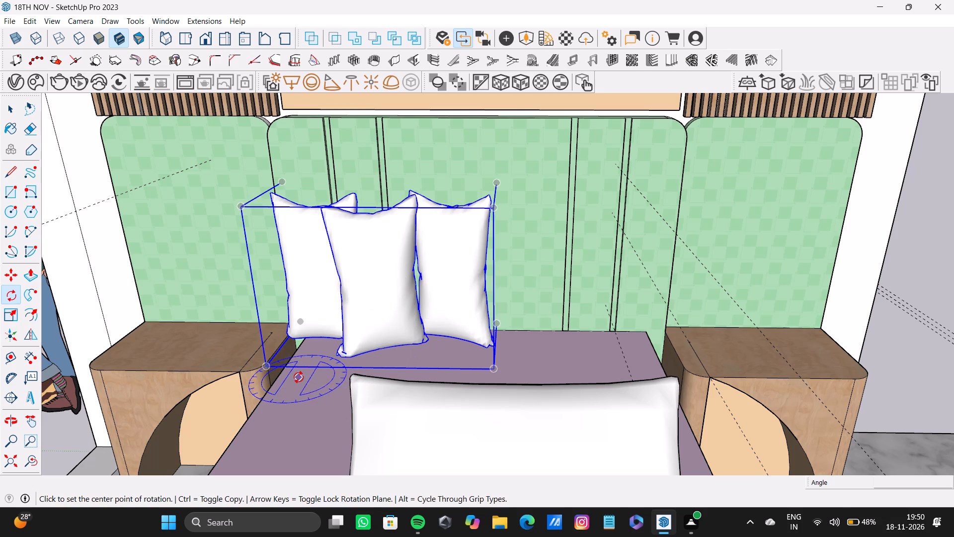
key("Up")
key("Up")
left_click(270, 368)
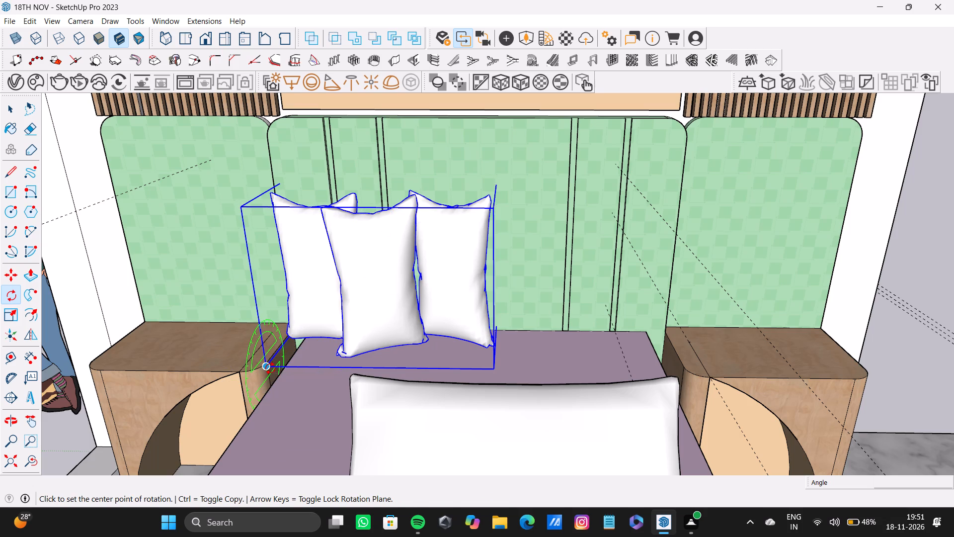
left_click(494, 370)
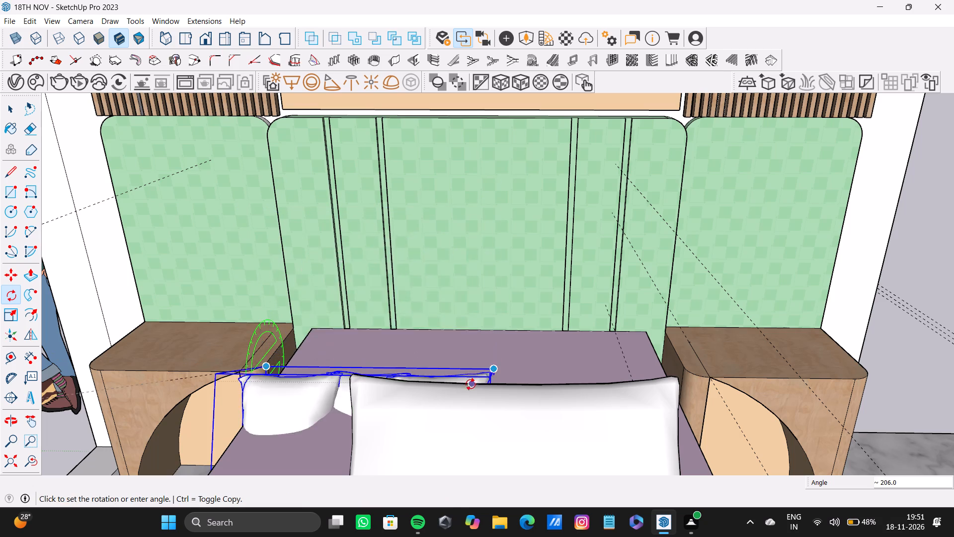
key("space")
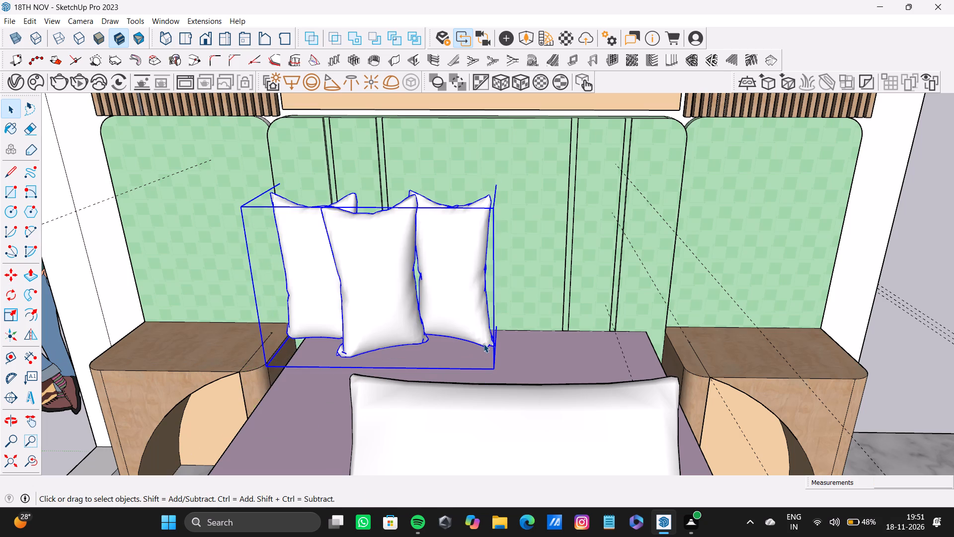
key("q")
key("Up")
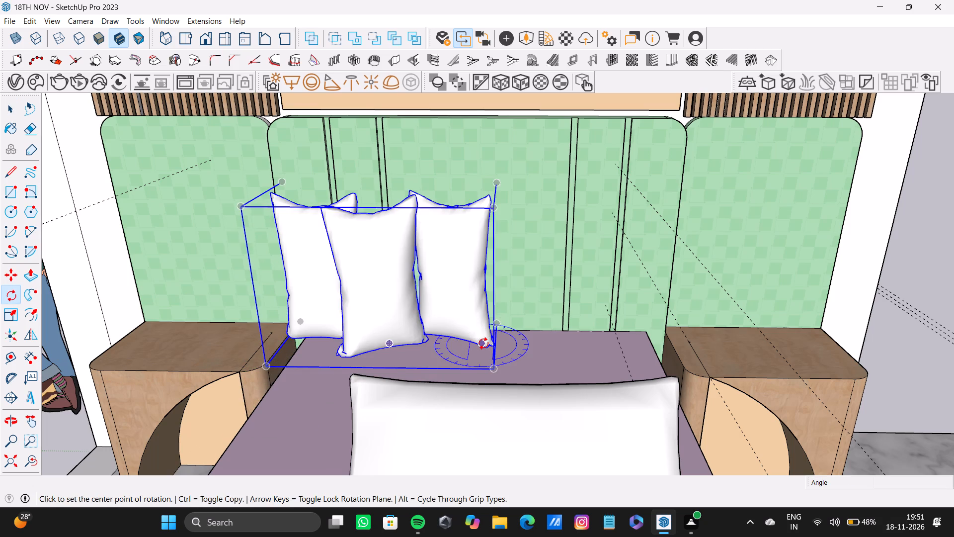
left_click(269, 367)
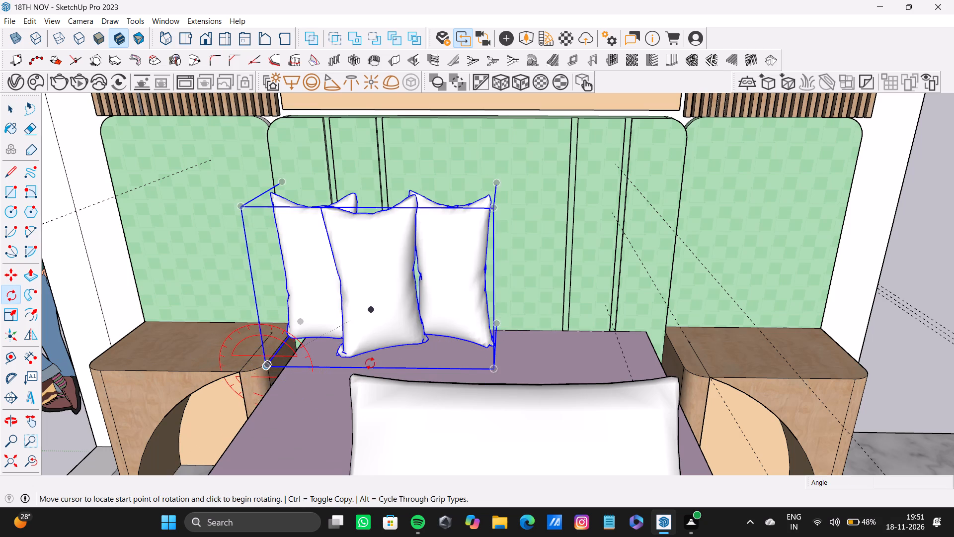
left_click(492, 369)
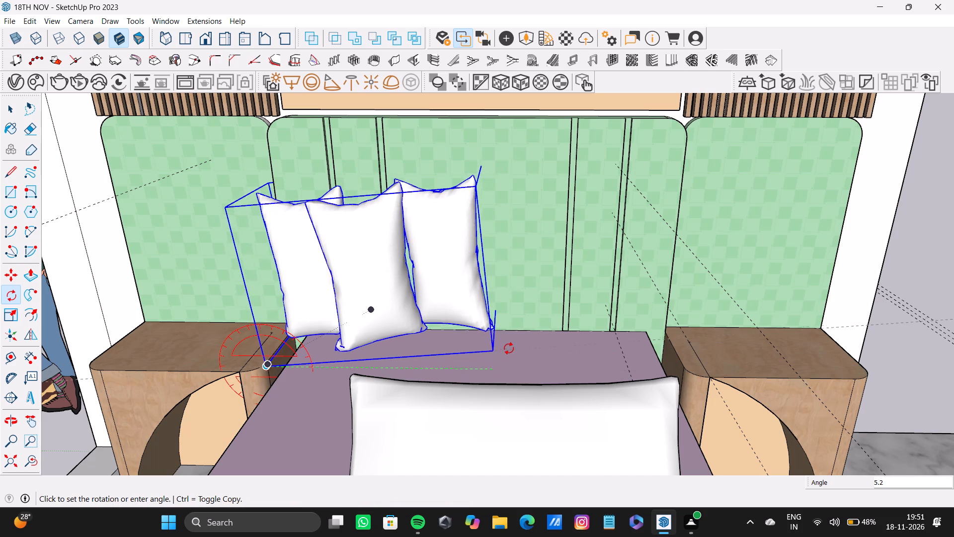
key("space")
Rotate the pillow set about 28.6 degrees around the vertical axis at its front lower corner, turning it toward the headboard.
key("q")
key("Up")
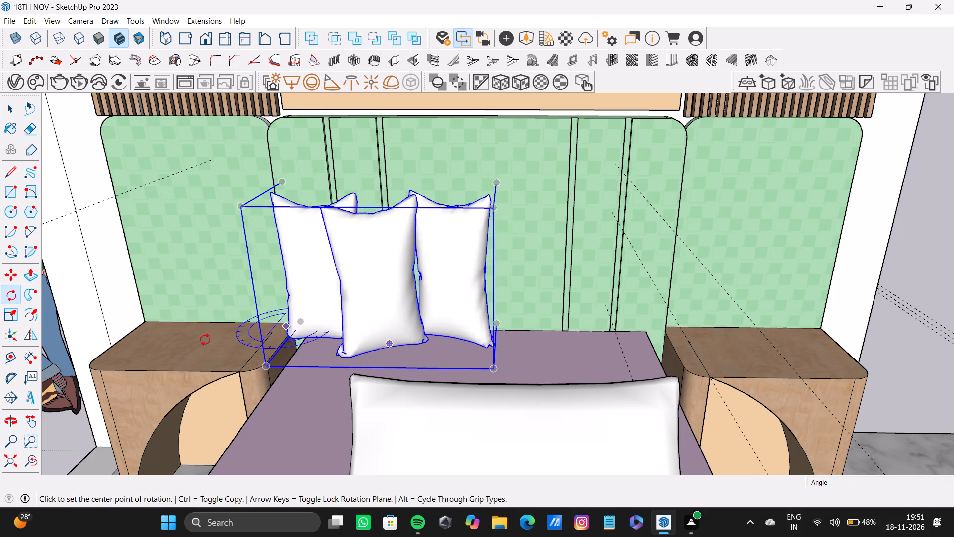
left_click(266, 365)
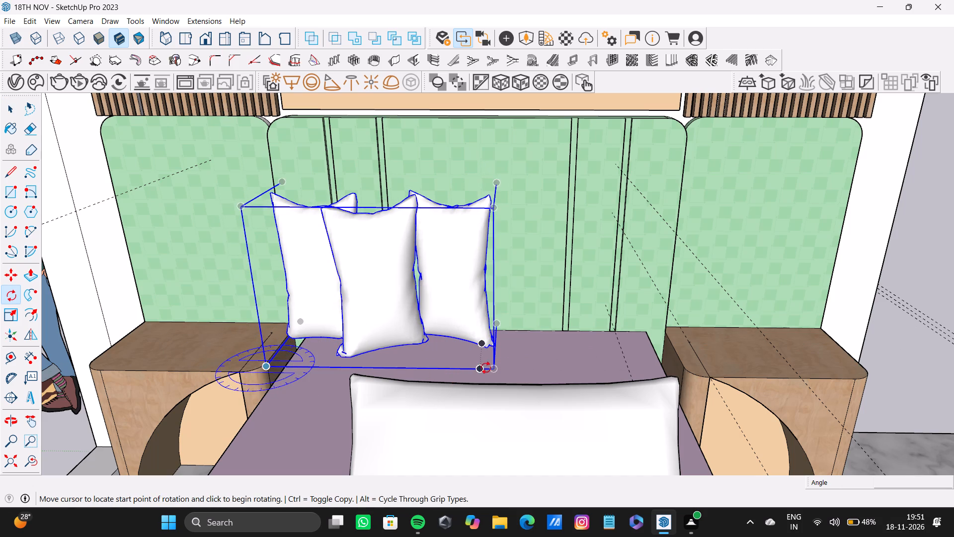
left_click(492, 367)
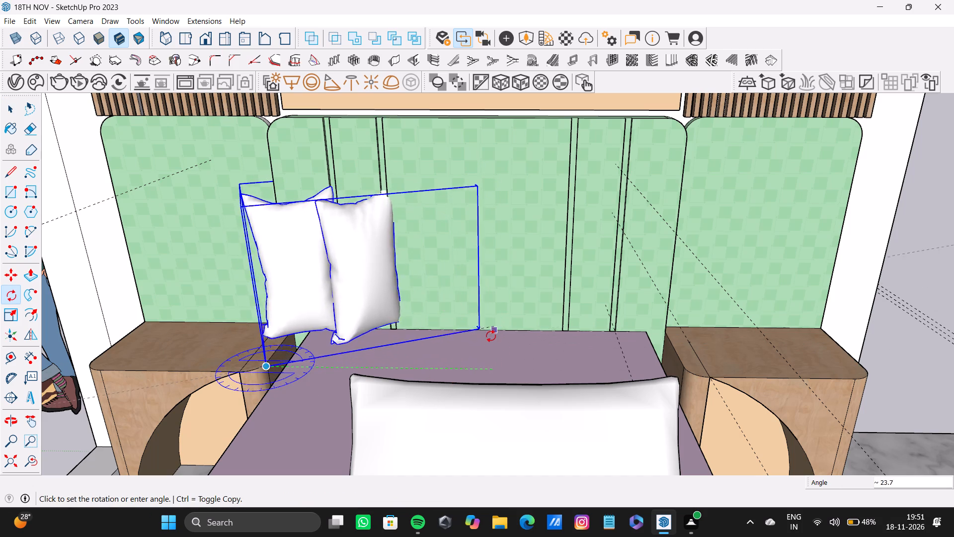
left_click(477, 321)
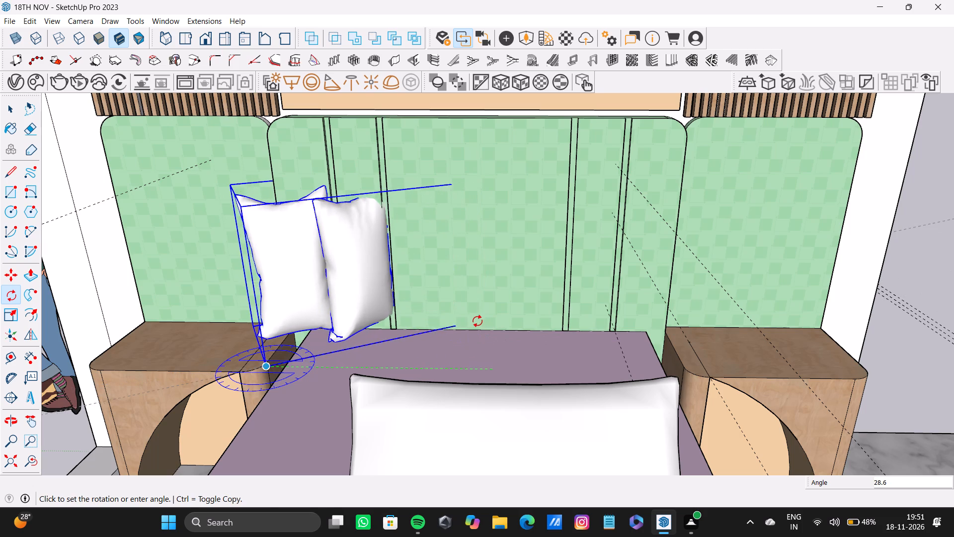
Move the pillow set about 2' 8 1/2" away from the headboard and shift it slightly sideways toward the nearest nightstand.
key("space")
key("m")
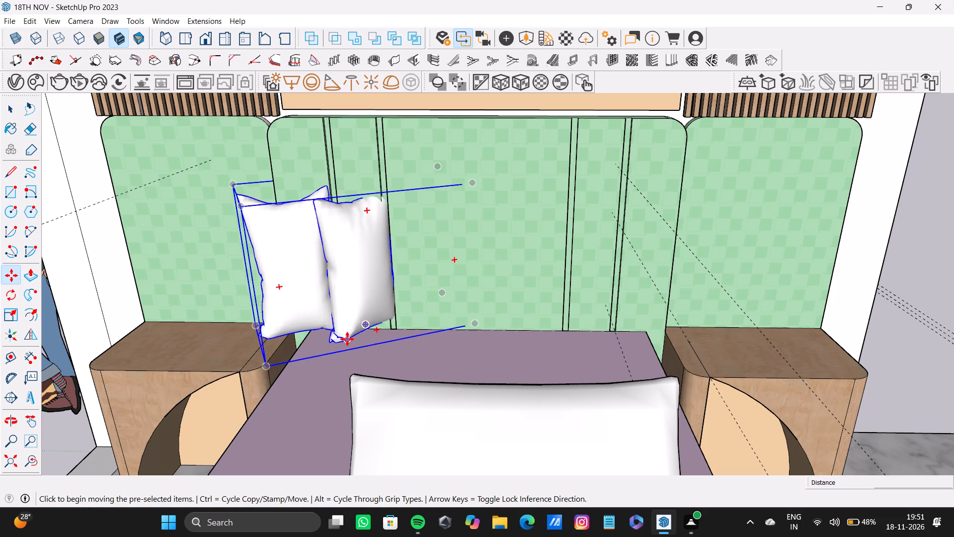
left_click(347, 339)
left_click(356, 375)
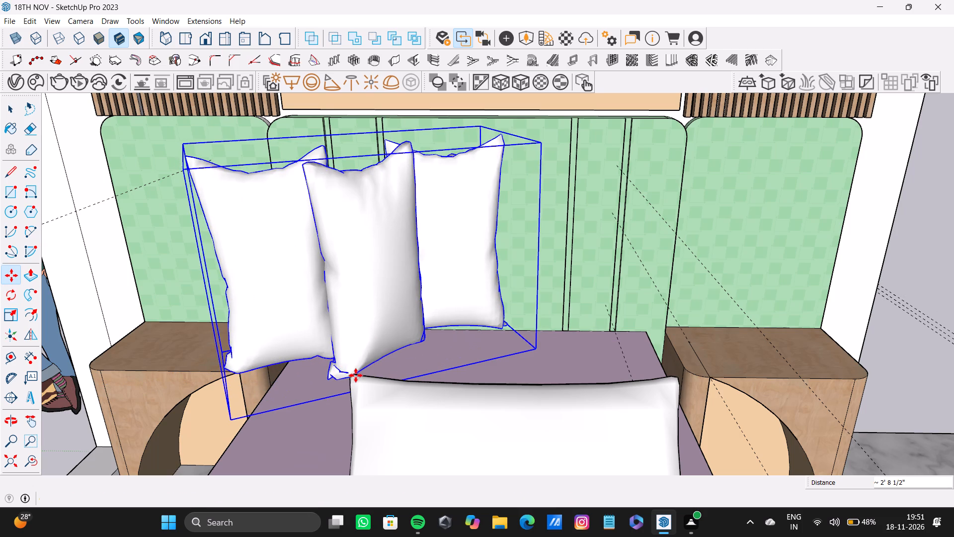
scroll(285, 339, "down", 4)
middle_click_drag(238, 337, 403, 270)
left_click_drag(395, 354, 373, 354)
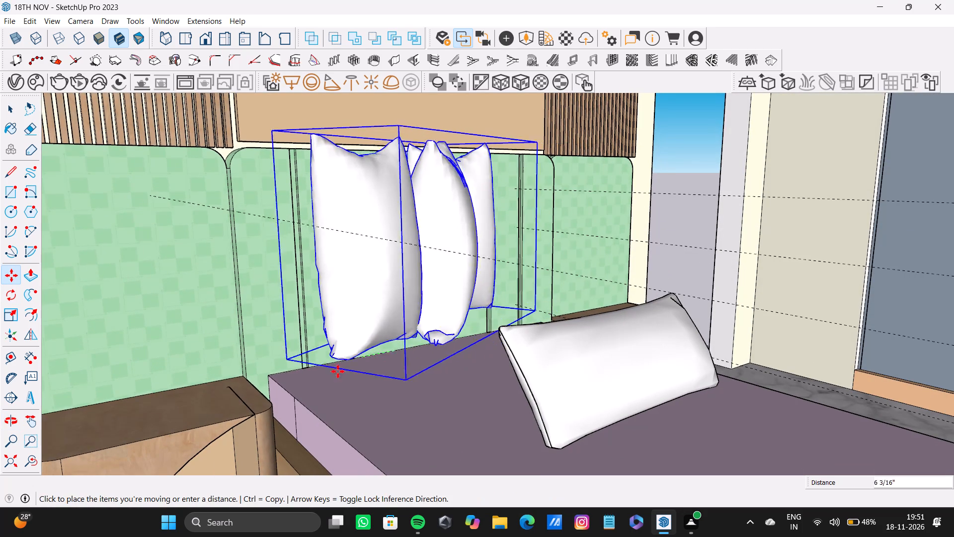
left_click_drag(328, 386, 346, 384)
Move the pillow set about 1' 7" across the bed, parallel to the headboard, toward the middle of the mattress.
middle_click_drag(418, 368, 238, 391)
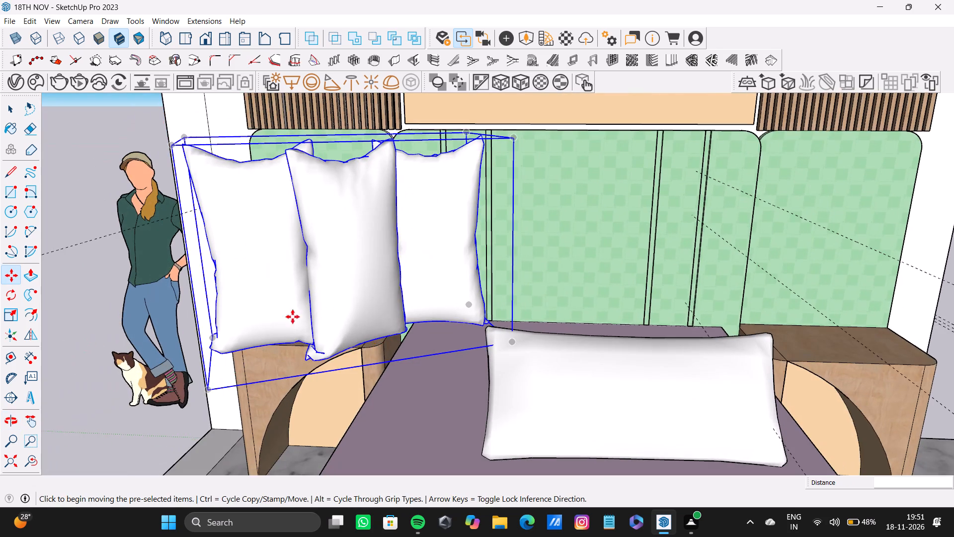
scroll(347, 307, "up", 3)
left_click_drag(446, 317, 463, 318)
scroll(500, 342, "up", 4)
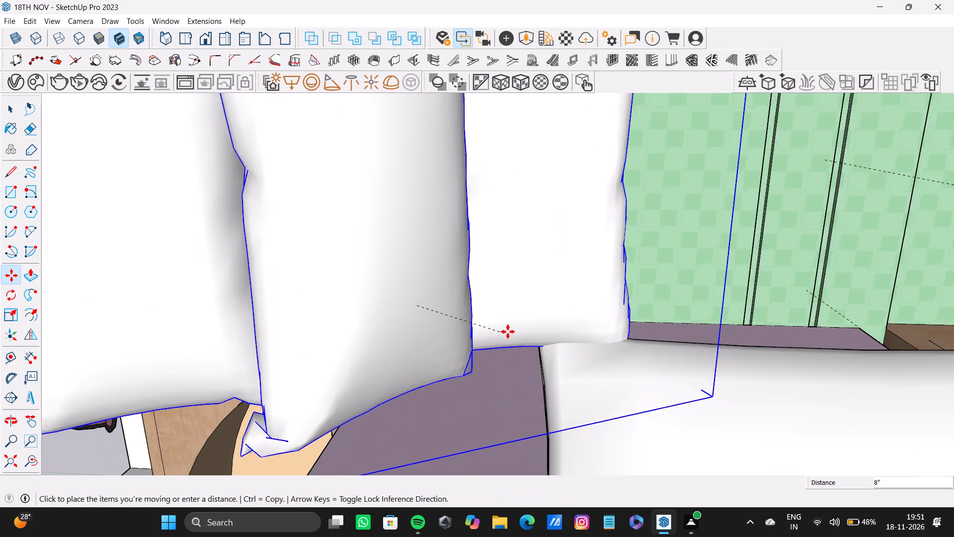
scroll(508, 332, "down", 5)
middle_click_drag(514, 326, 371, 435, "shift")
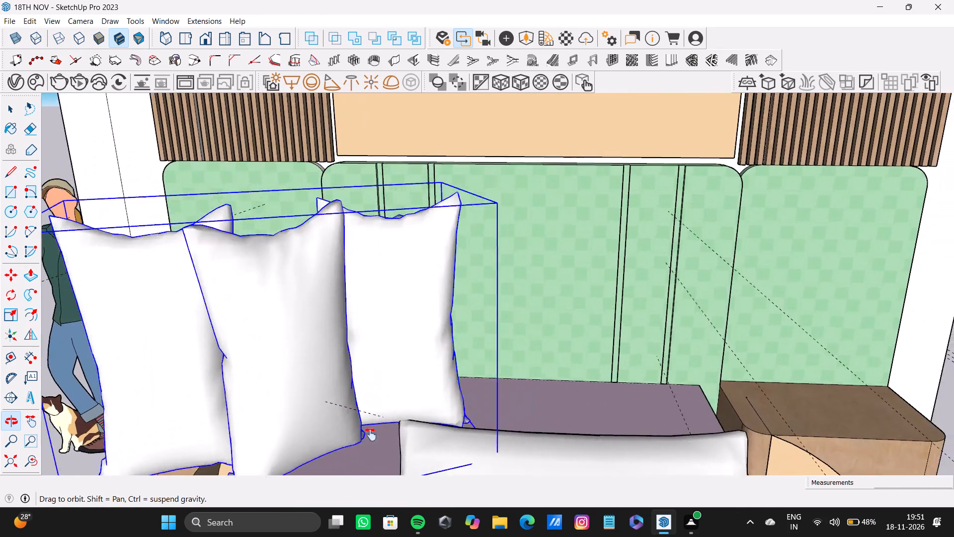
middle_click_drag(371, 435, 364, 464, "shift")
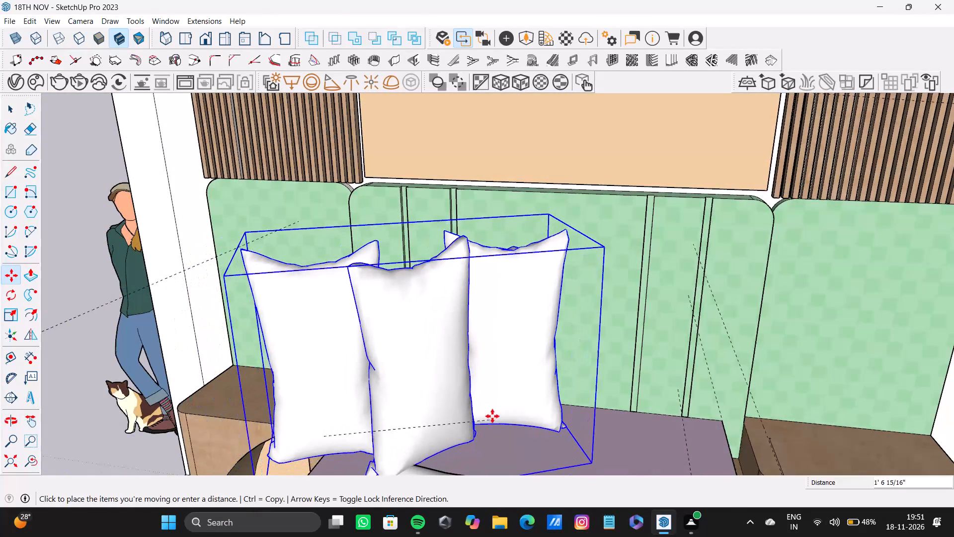
left_click(492, 416)
Lower the floating pillow set to the mattress surface while bringing it closer to the green headboard.
middle_click_drag(487, 427, 217, 349)
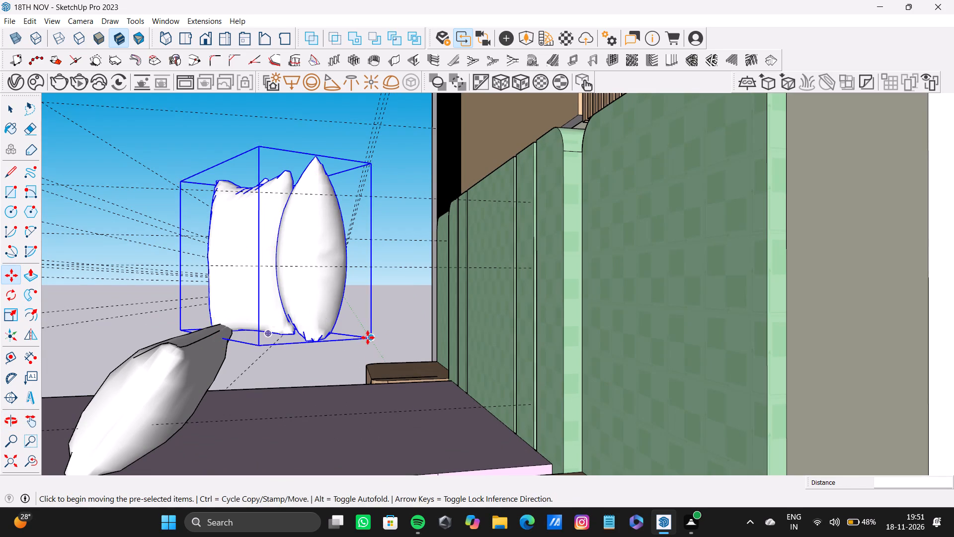
left_click_drag(368, 338, 387, 345)
left_click(487, 411)
Move the pillow set about 7 13/16" back toward the headboard.
middle_click_drag(193, 361, 435, 440)
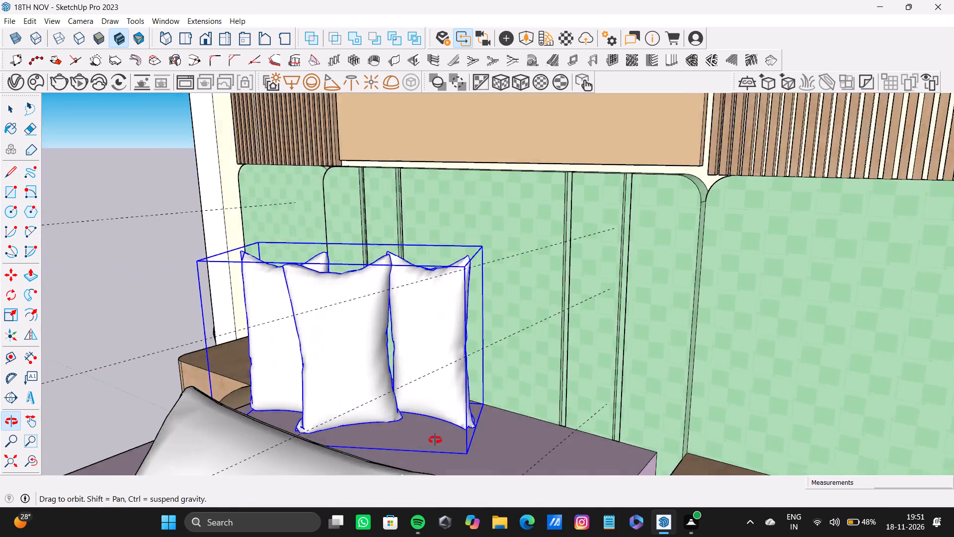
middle_click_drag(435, 440, 559, 394)
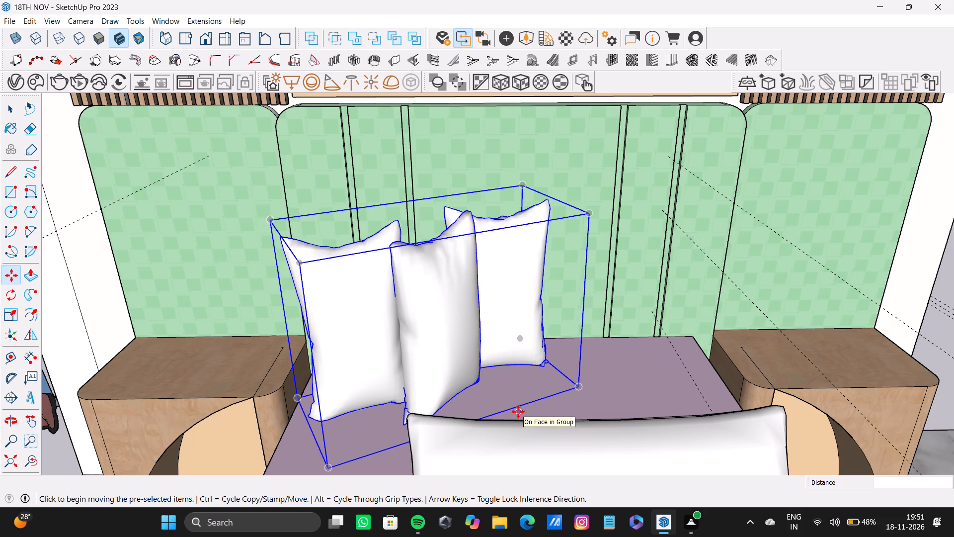
scroll(413, 359, "down", 5)
middle_click_drag(414, 354, 406, 305, "shift")
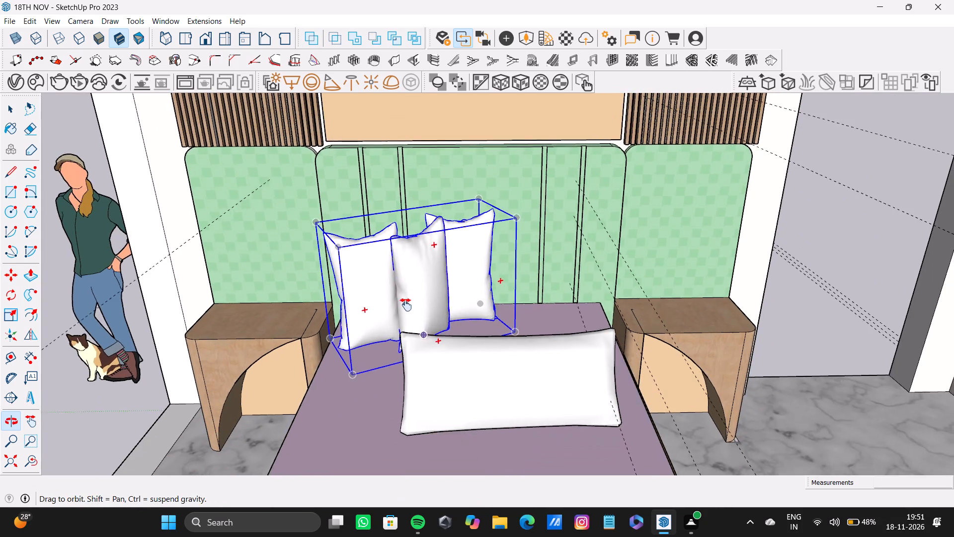
middle_click_drag(406, 305, 526, 301, "shift")
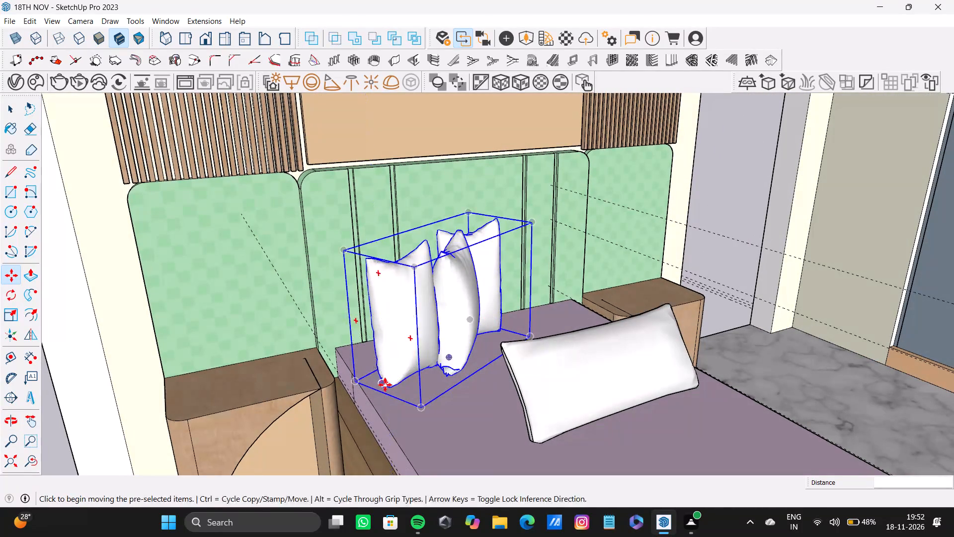
left_click(385, 385)
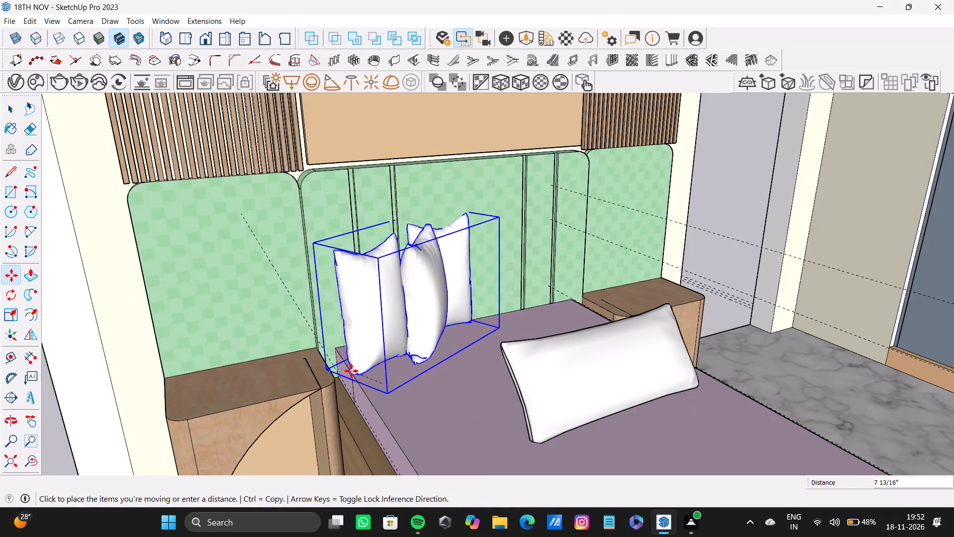
left_click(351, 371)
Copy the pillow set about 1' 7" across the bed, placing the copy in front of the headboard's middle panels.
middle_click_drag(447, 320, 185, 275)
scroll(493, 276, "up", 3)
middle_click_drag(489, 272, 601, 405, "shift")
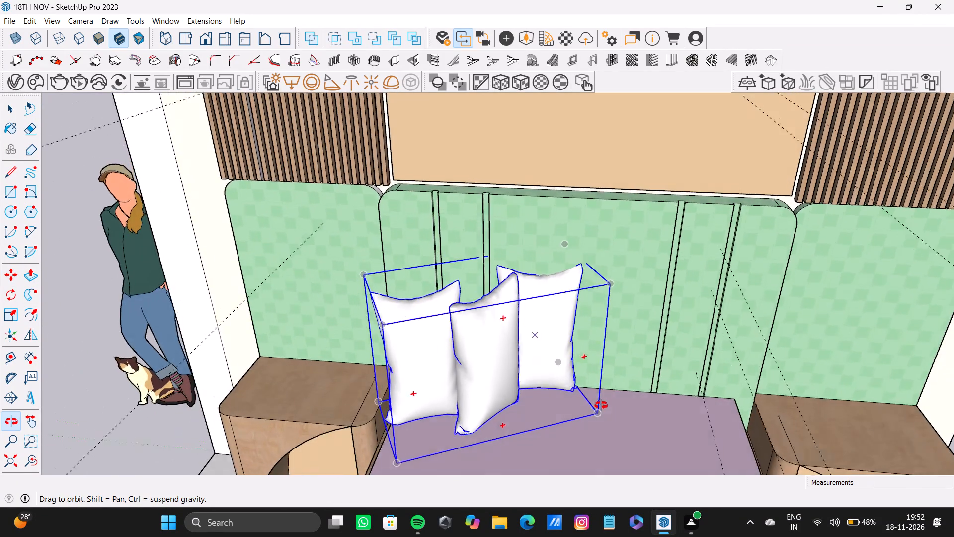
middle_click_drag(601, 405, 515, 366, "shift")
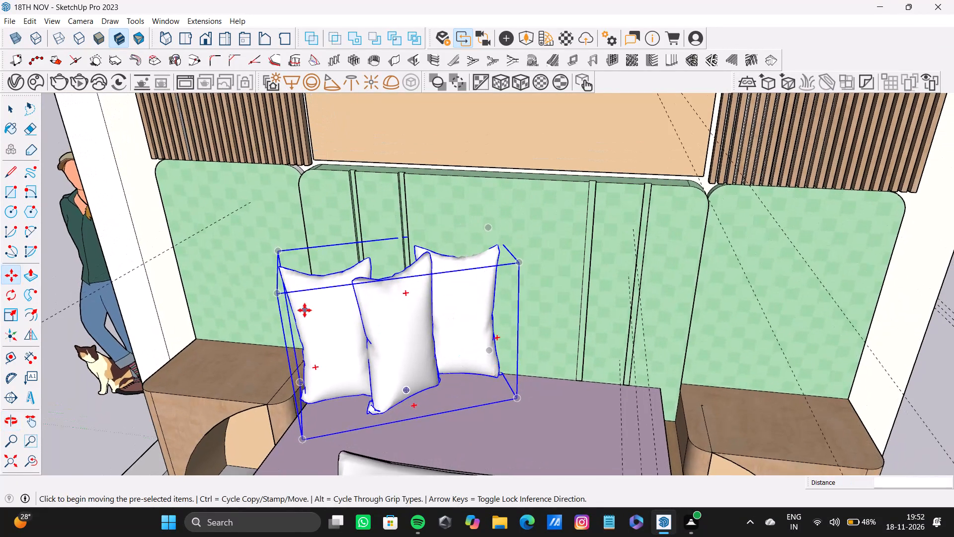
key("m")
left_click(280, 250, "ctrl")
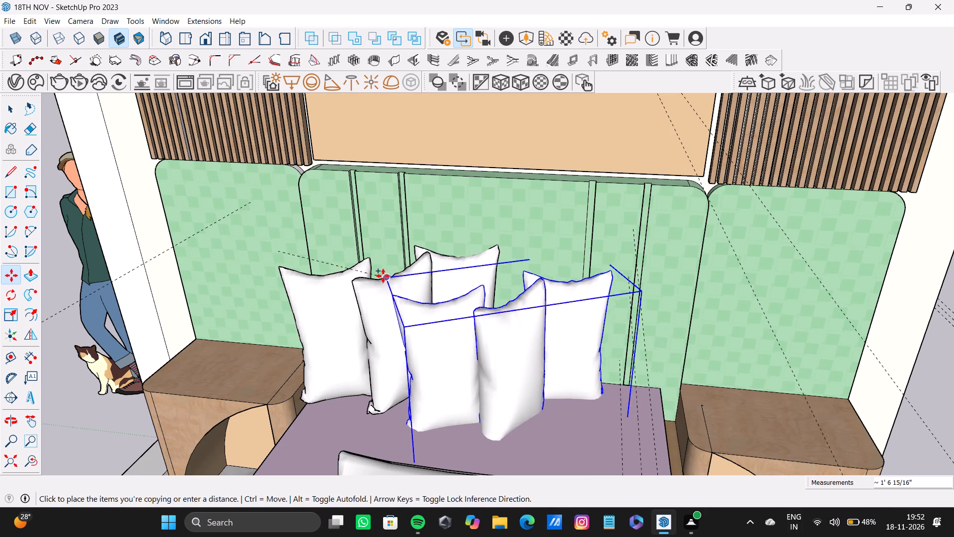
left_click(382, 267)
Rotate the copied pillow set about 88 degrees around the vertical axis at its rear upper corner.
middle_click_drag(657, 356, 658, 386)
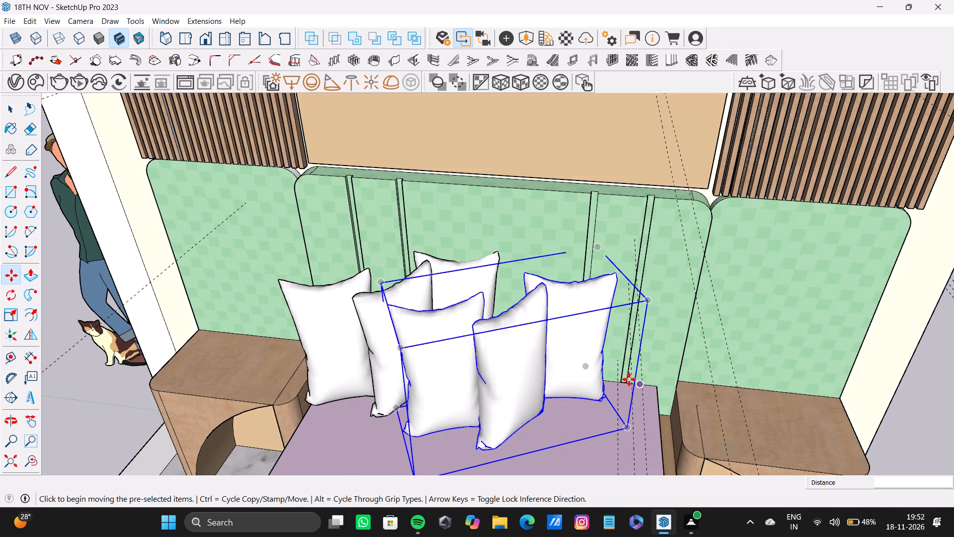
key("q")
key("Up")
left_click(382, 281)
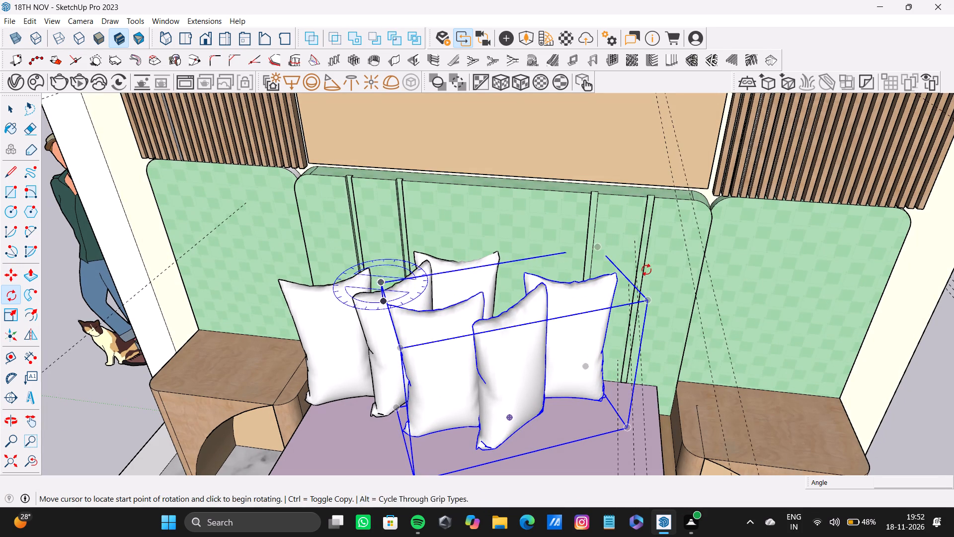
left_click(593, 243)
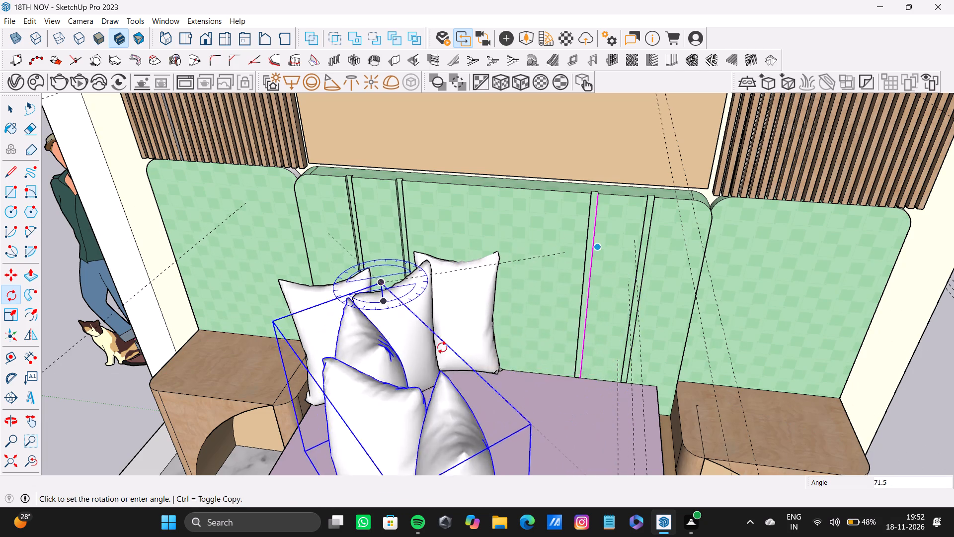
left_click(410, 361)
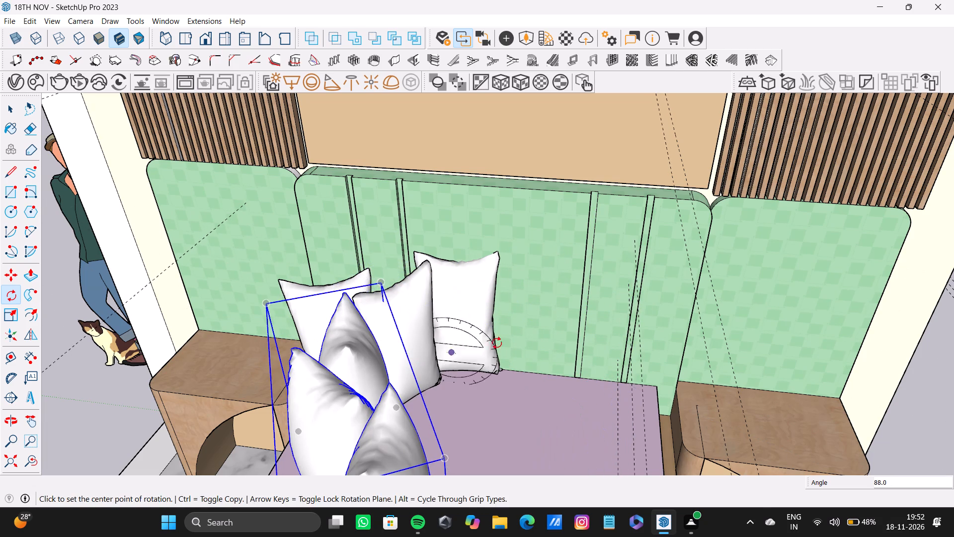
key("space")
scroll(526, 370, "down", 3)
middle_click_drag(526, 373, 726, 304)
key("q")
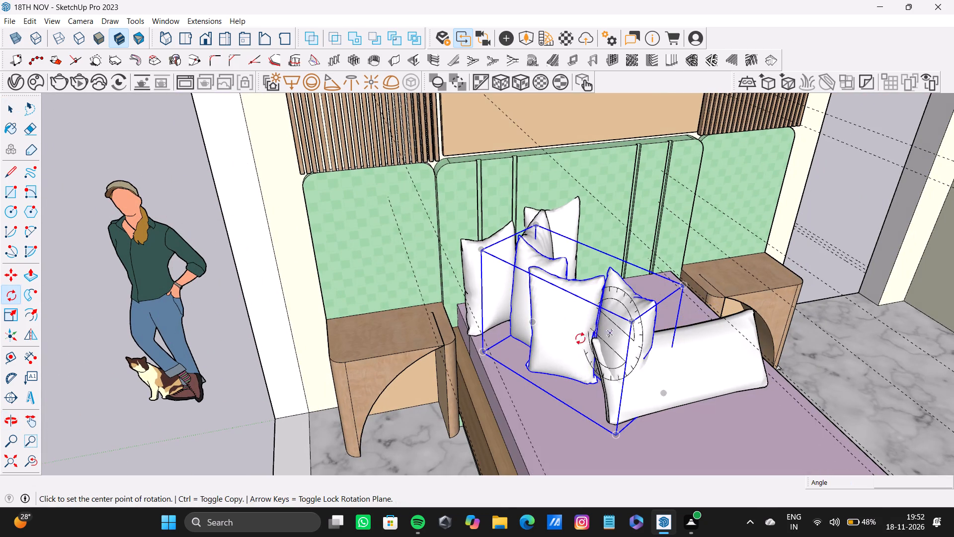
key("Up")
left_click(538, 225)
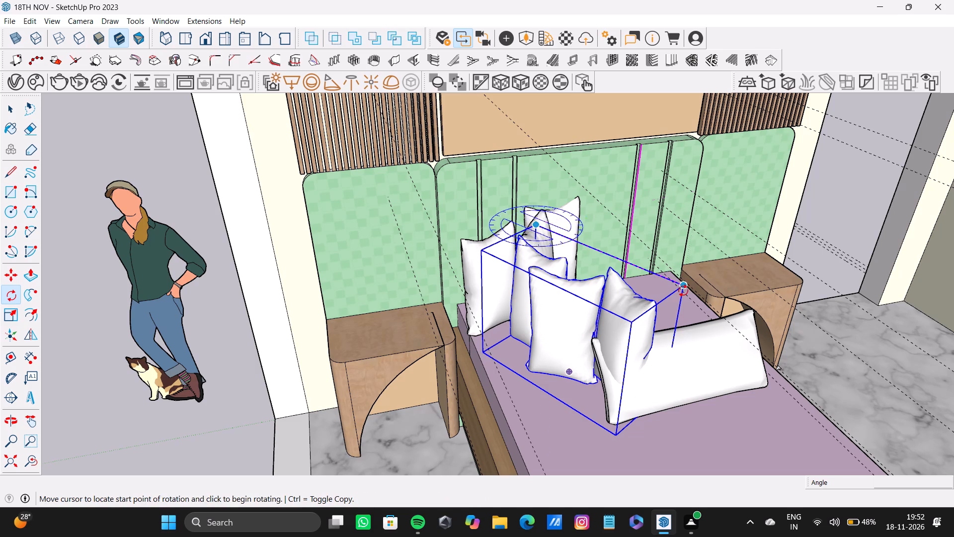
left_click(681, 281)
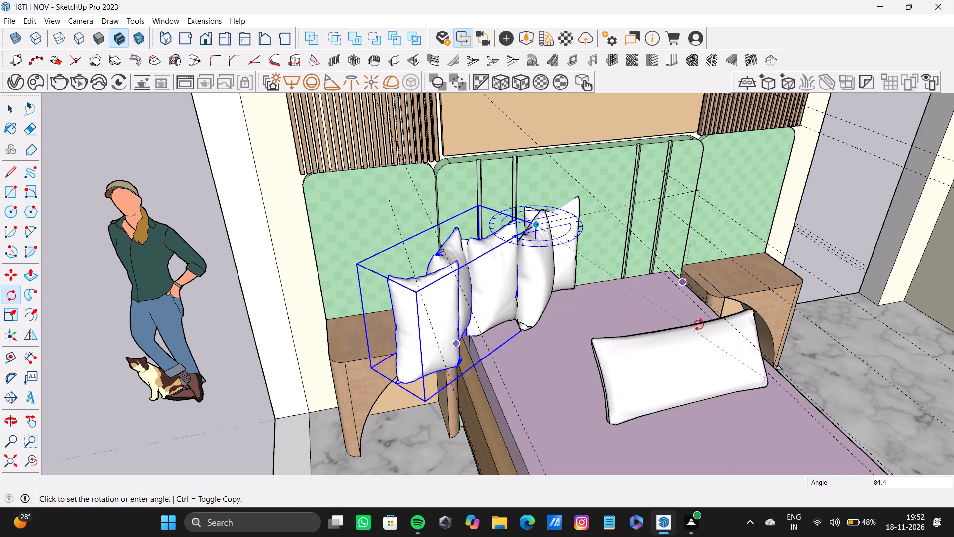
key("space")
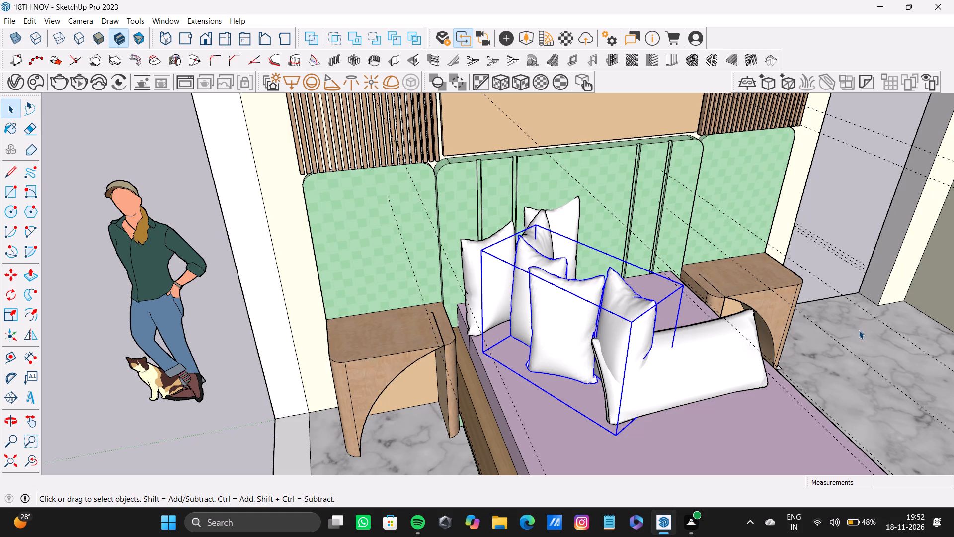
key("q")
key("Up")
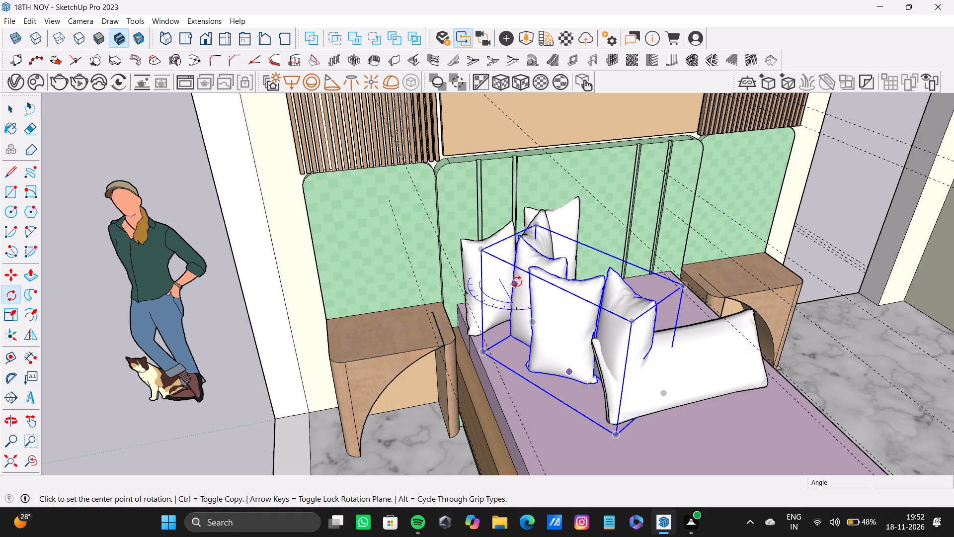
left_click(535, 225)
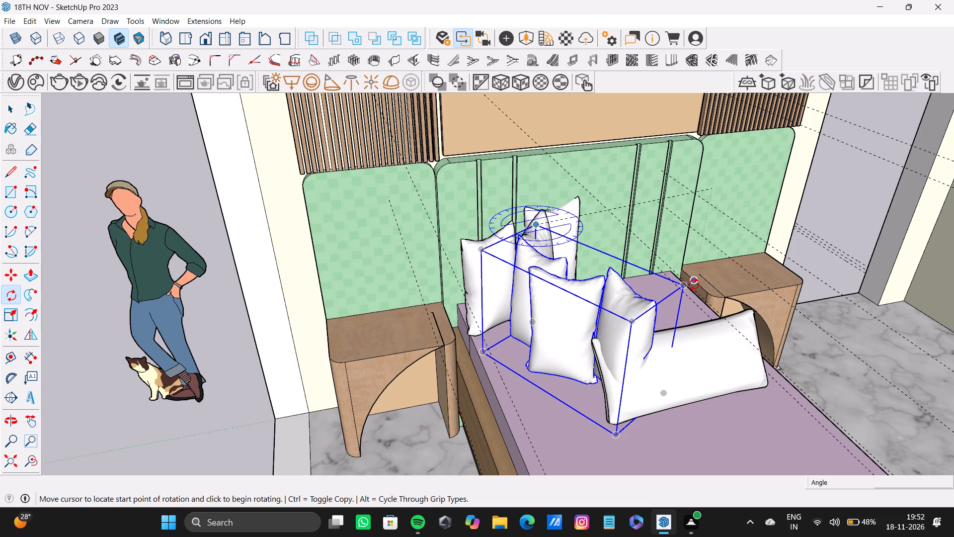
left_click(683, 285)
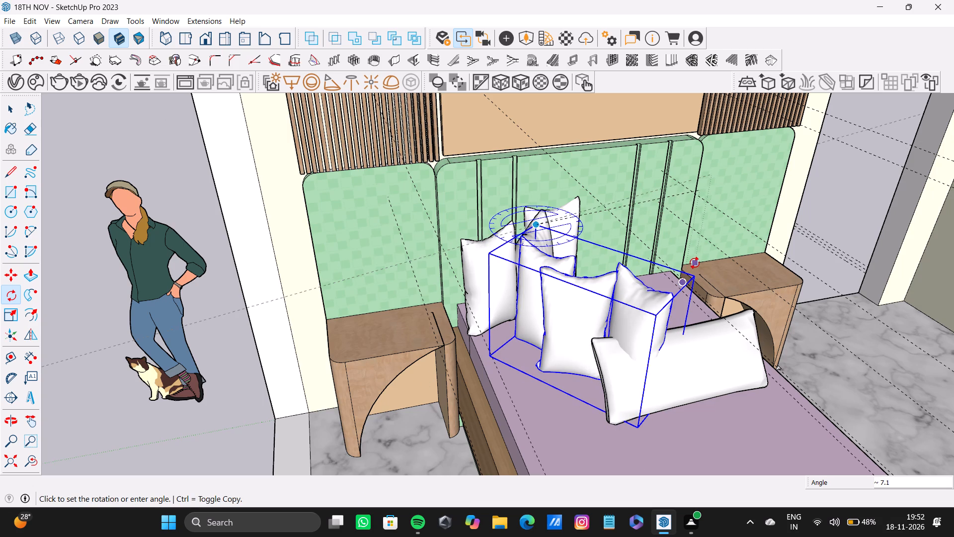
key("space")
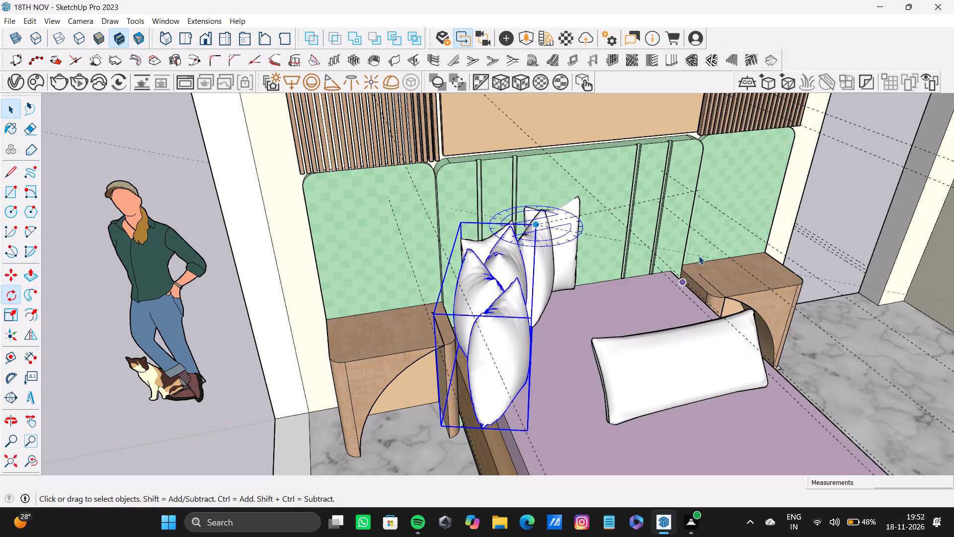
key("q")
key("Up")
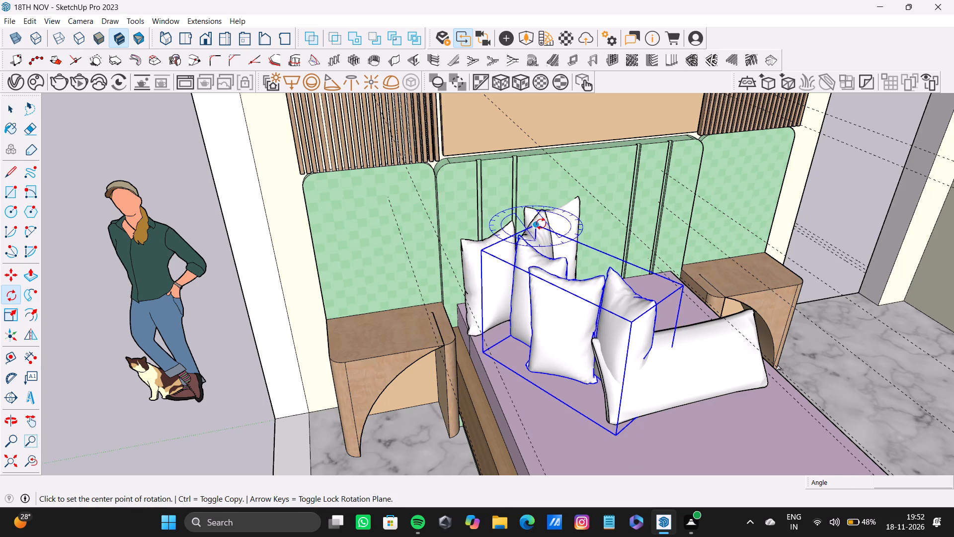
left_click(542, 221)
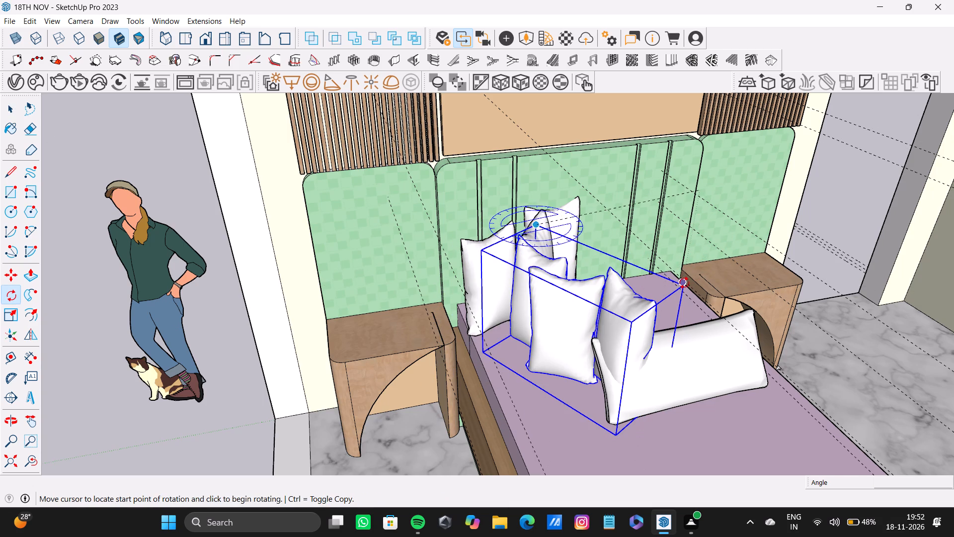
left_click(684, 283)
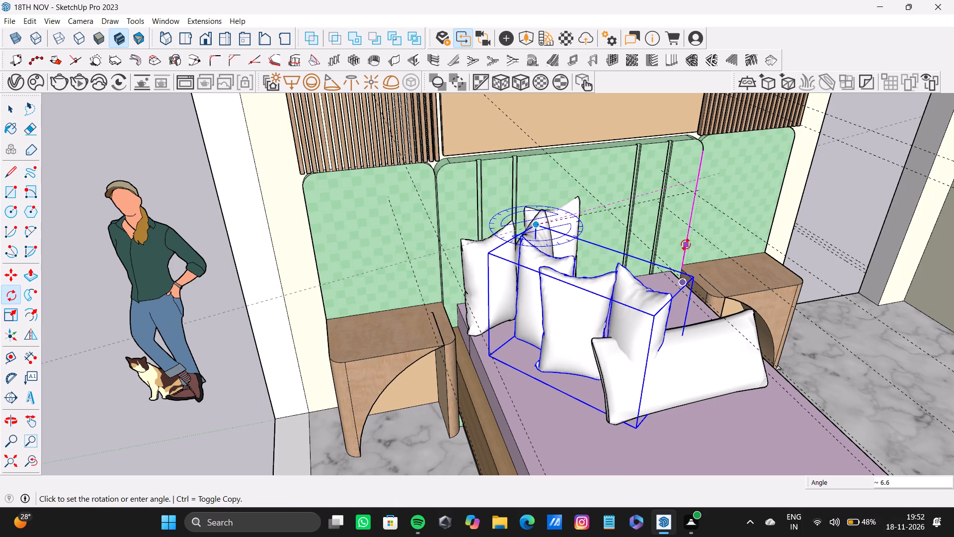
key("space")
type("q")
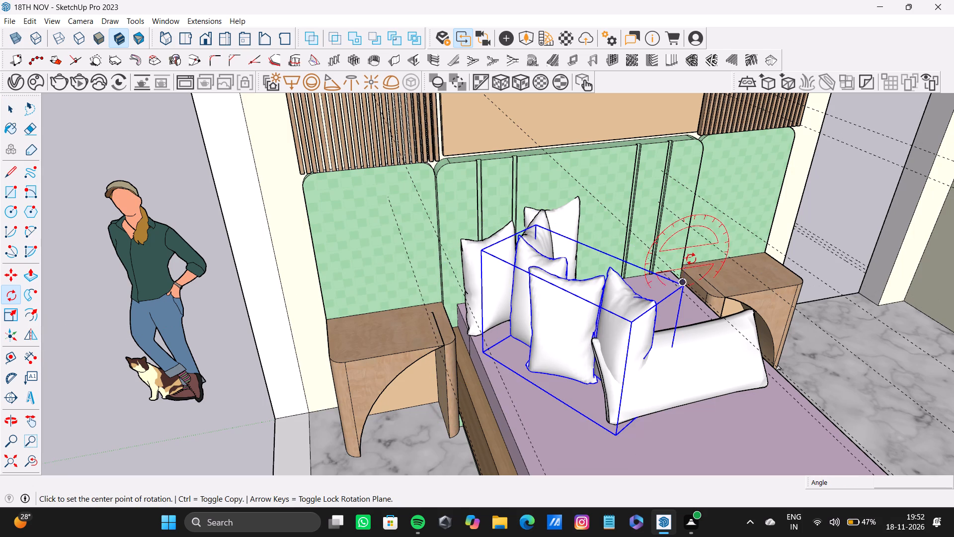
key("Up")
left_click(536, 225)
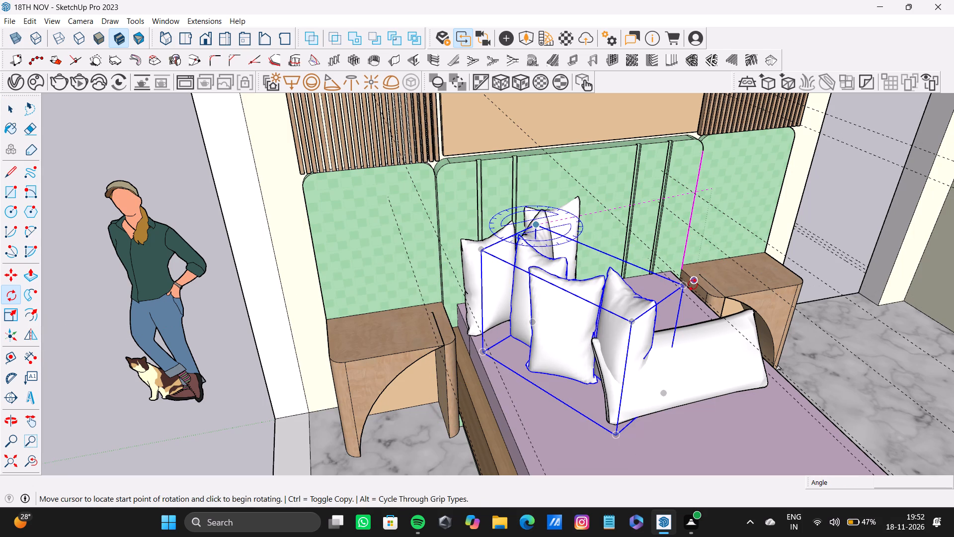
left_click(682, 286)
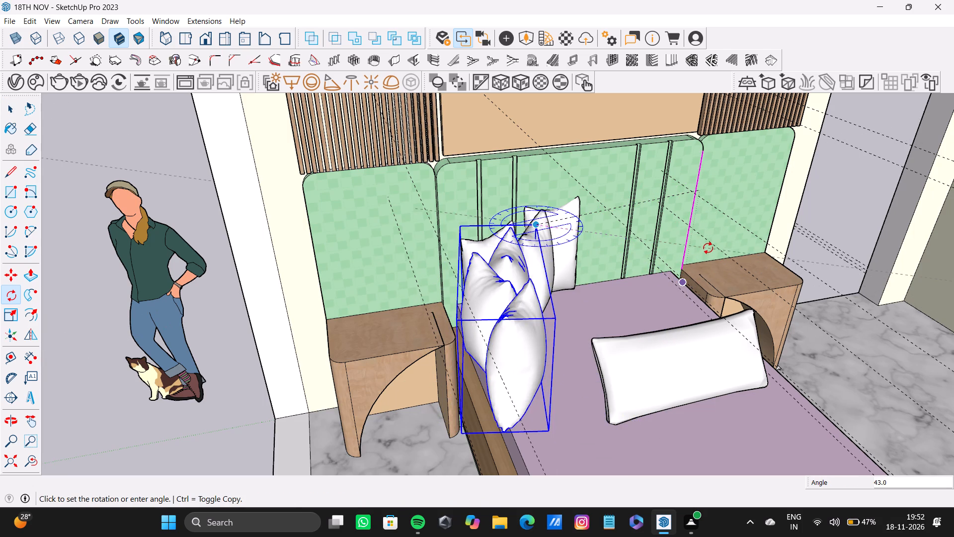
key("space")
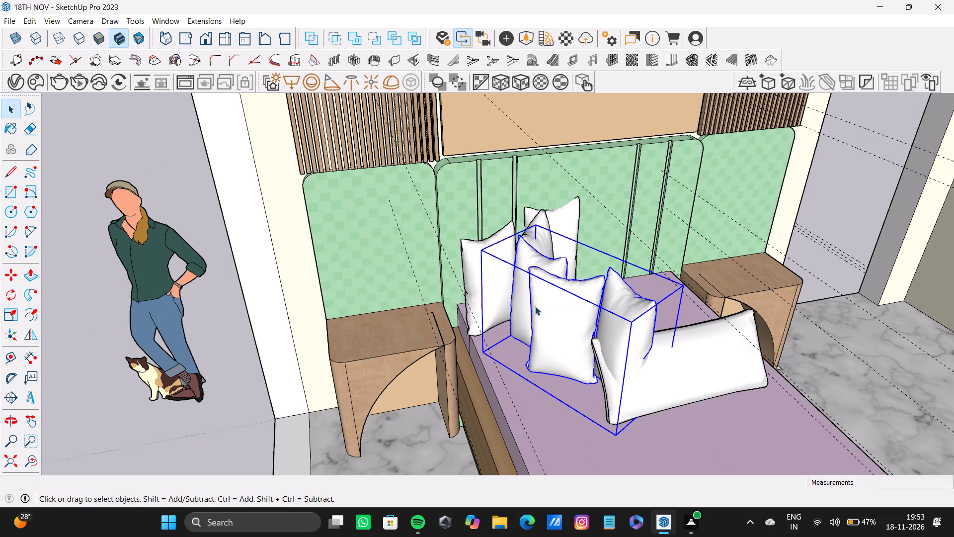
Rotate the copied pillow set around the vertical axis at its rear upper corner, swinging its far end toward the headboard.
key("q")
key("Tab")
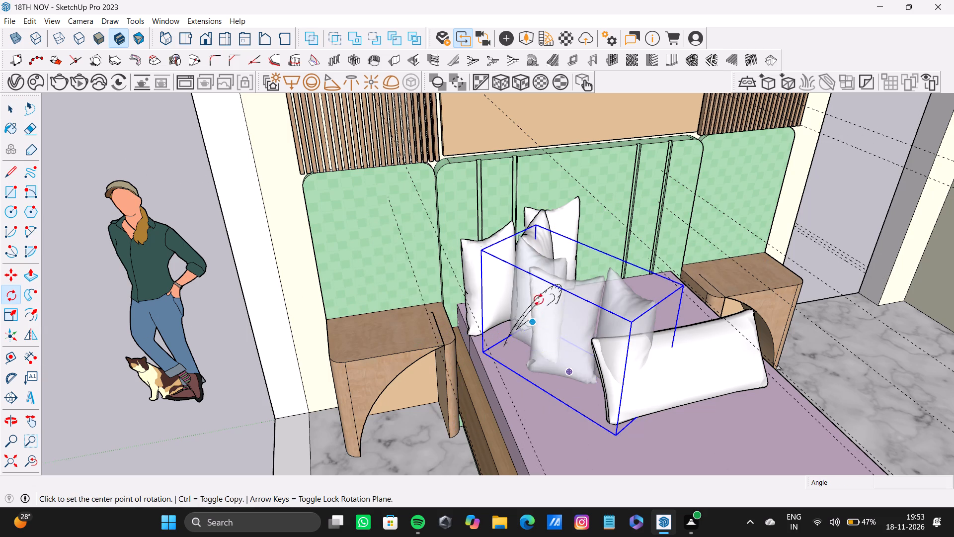
key("q")
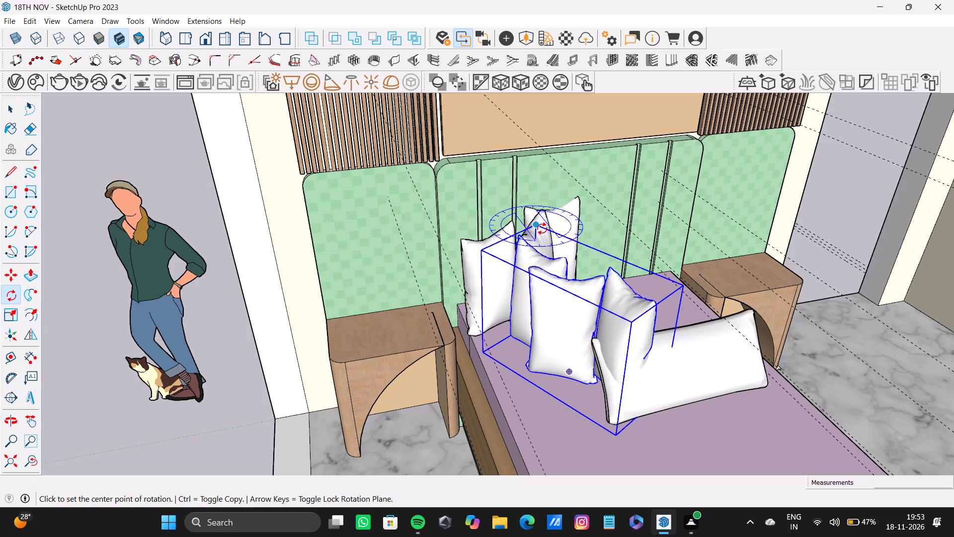
key("Up")
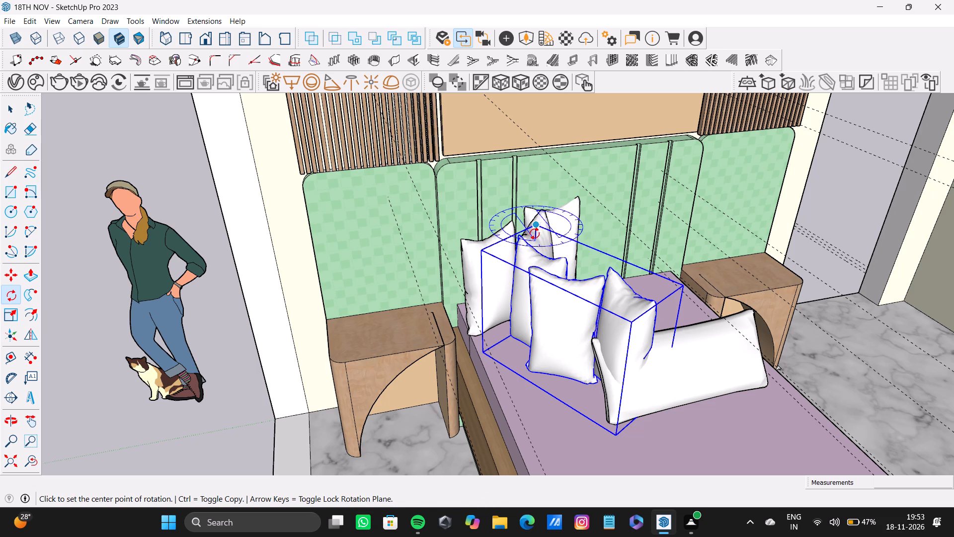
left_click(535, 225)
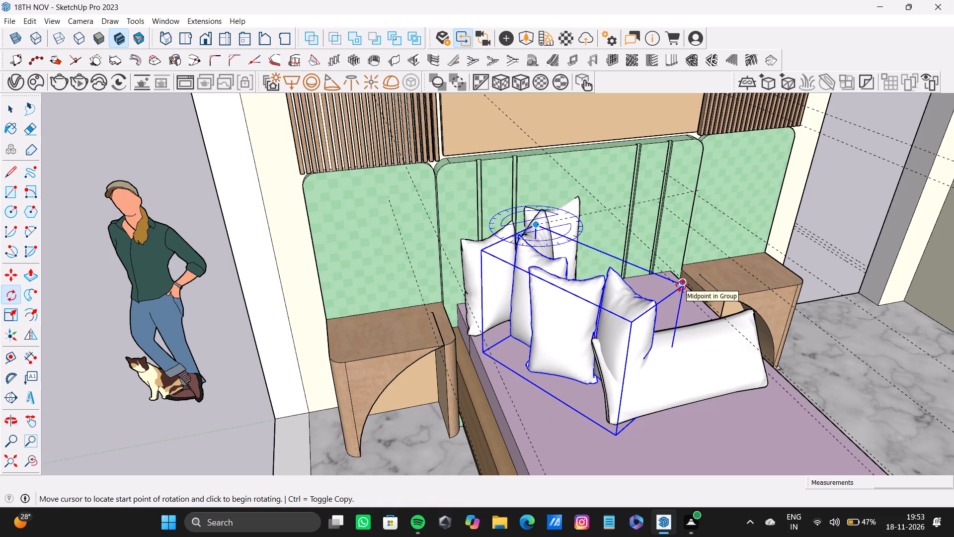
left_click(684, 283)
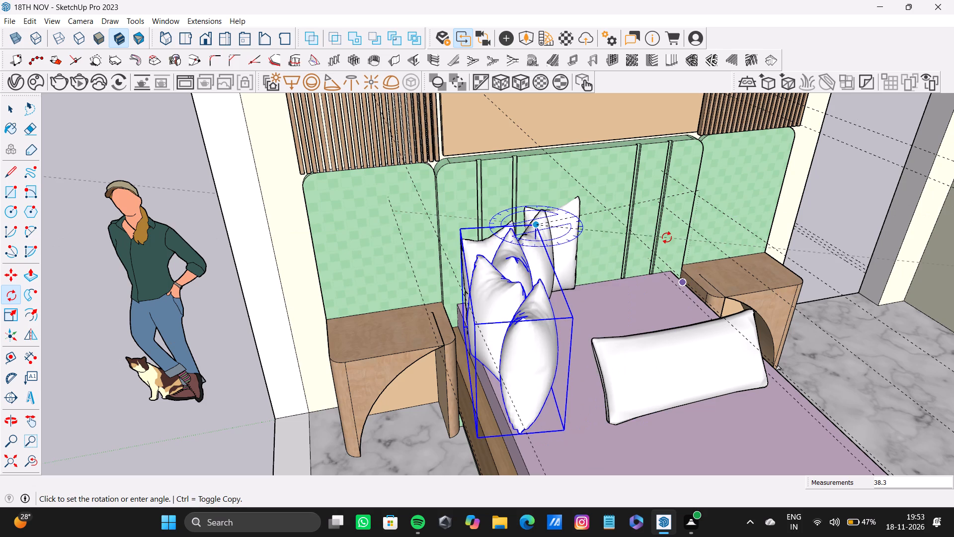
left_click(692, 267)
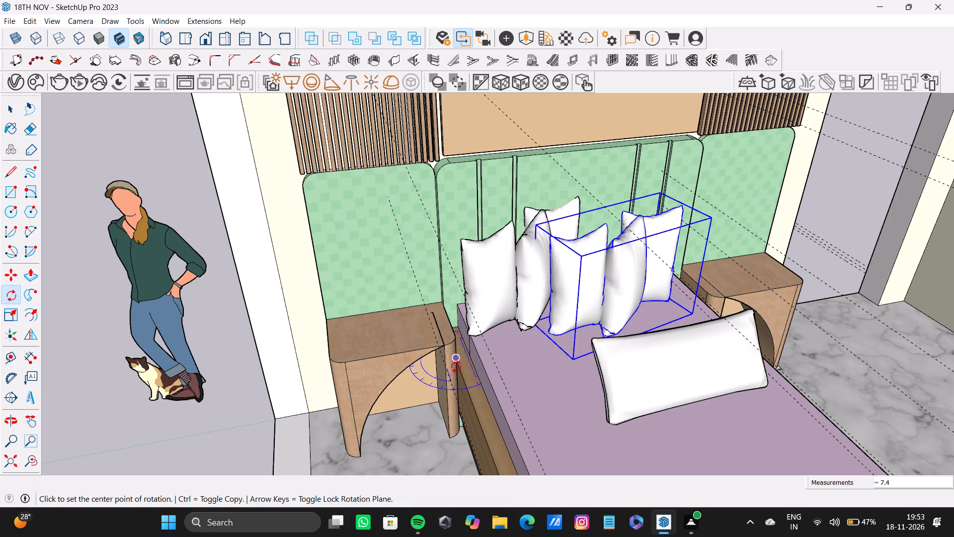
key("space")
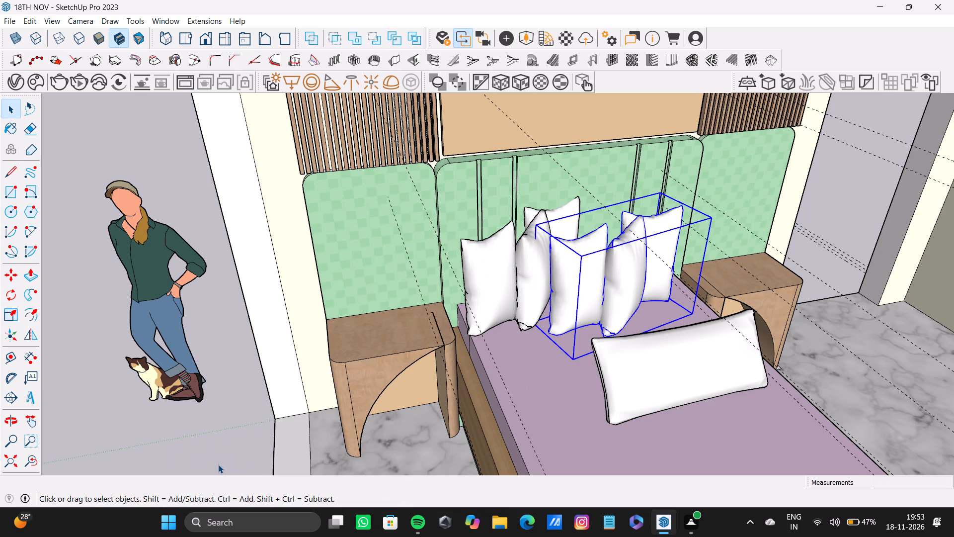
Rotate the copied pillow set about 3 degrees further around the vertical axis at the same upper corner.
left_click(608, 281)
key("q")
key("Up")
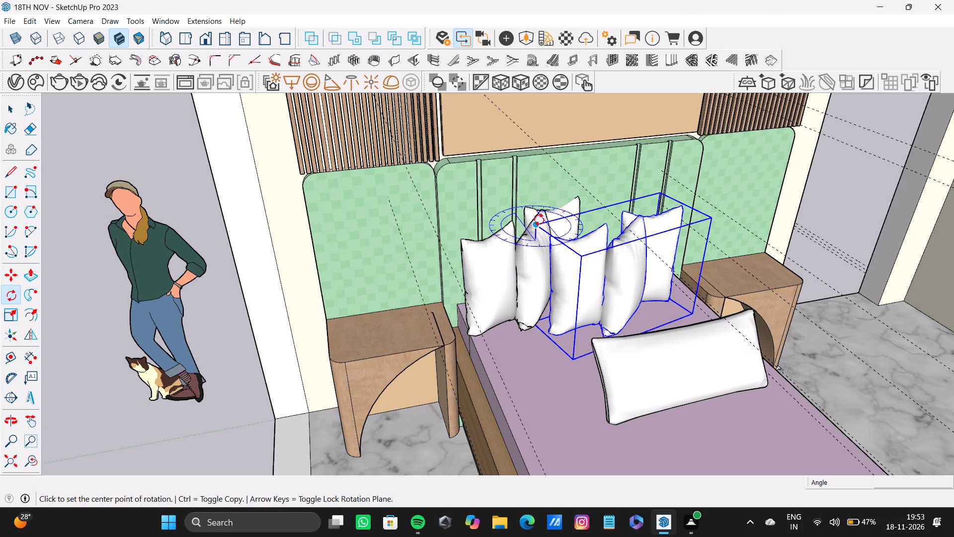
left_click(539, 221)
left_click(661, 196)
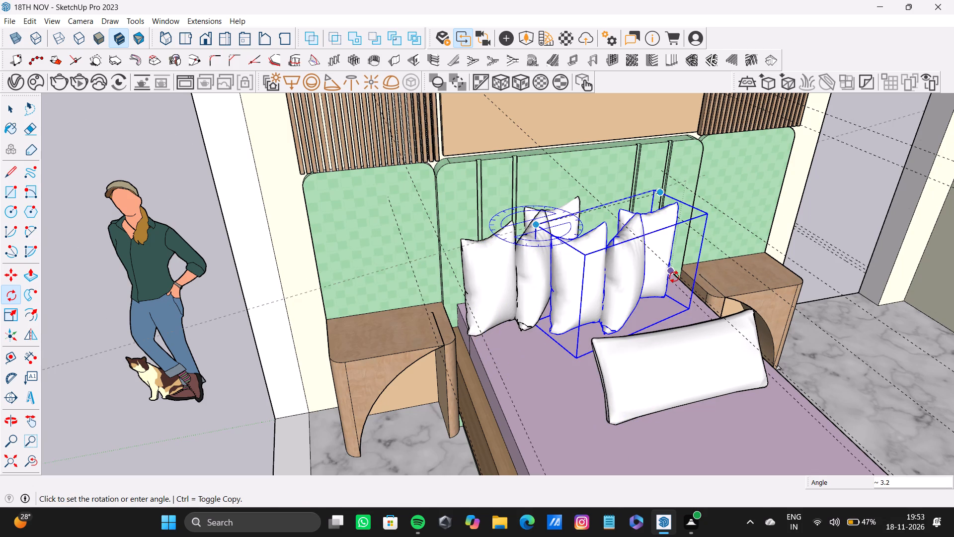
left_click(674, 277)
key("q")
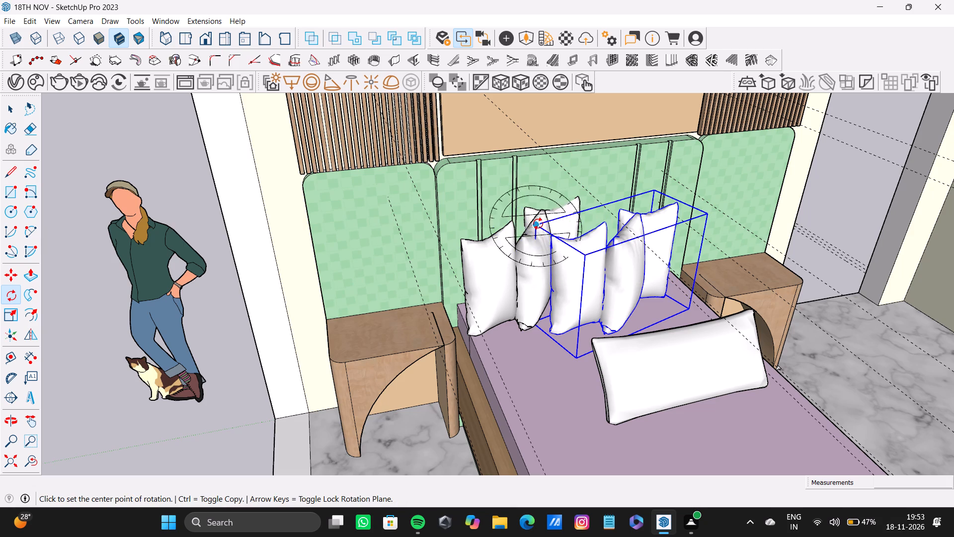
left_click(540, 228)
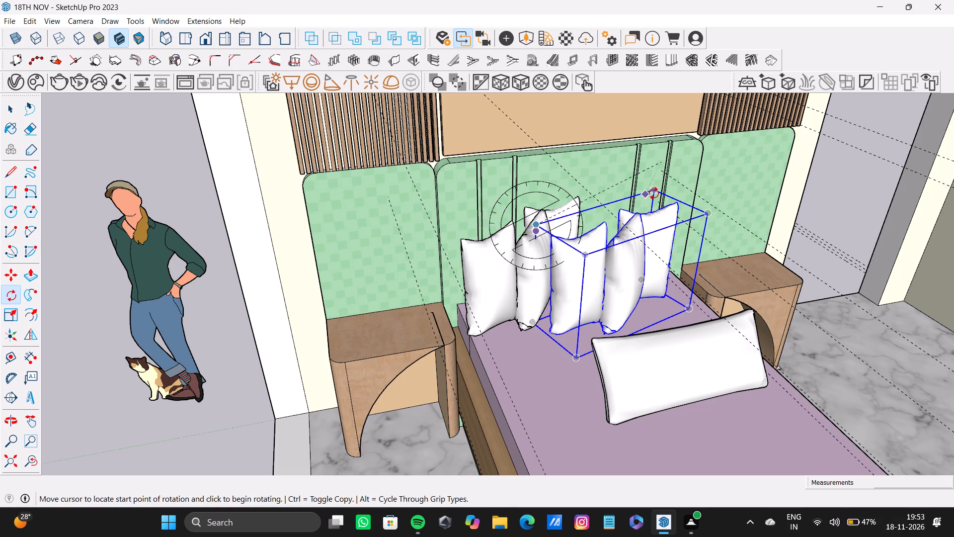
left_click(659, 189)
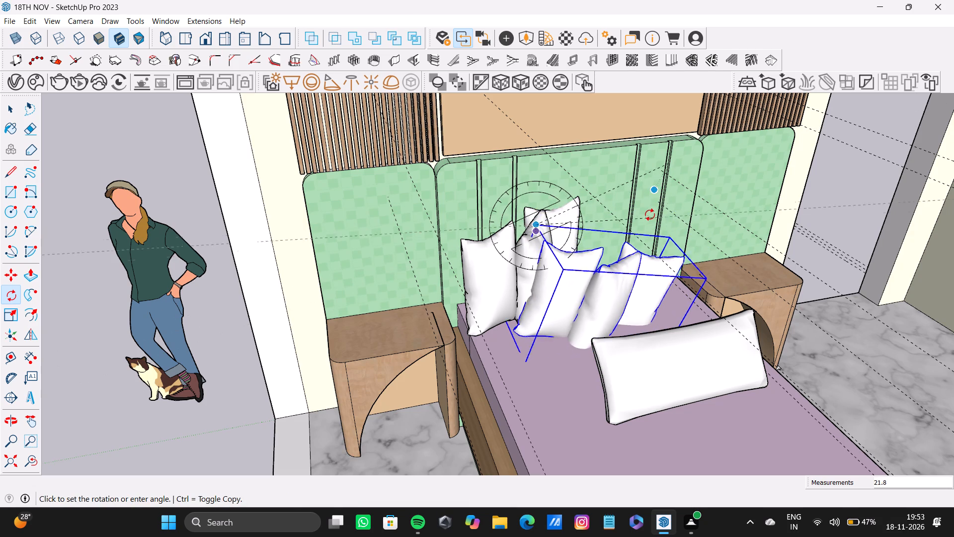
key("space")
Rotate the copied pillow set 60 degrees around the vertical axis at its upper corner, swinging its far end away from the headboard.
type("q")
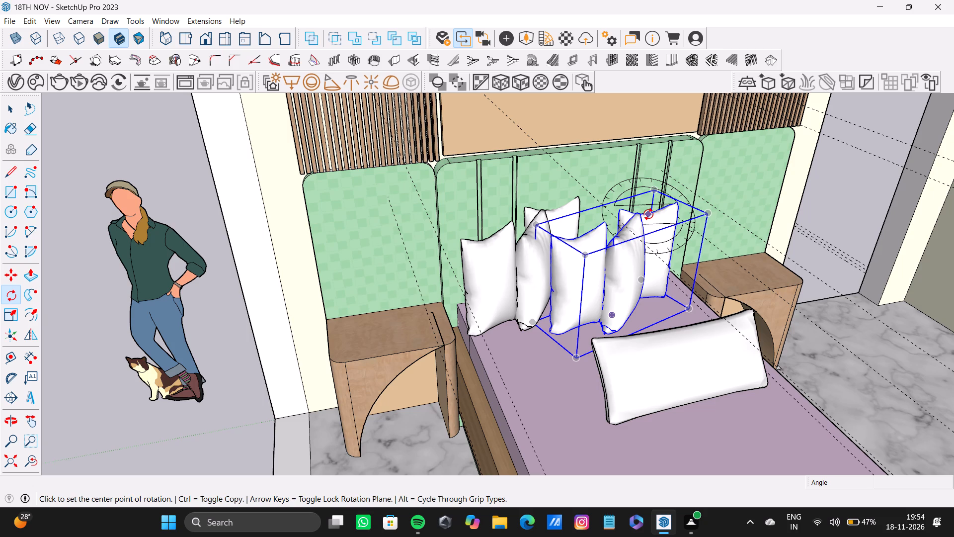
scroll(591, 245, "down", 5)
middle_click_drag(597, 238, 522, 294)
scroll(535, 235, "up", 1)
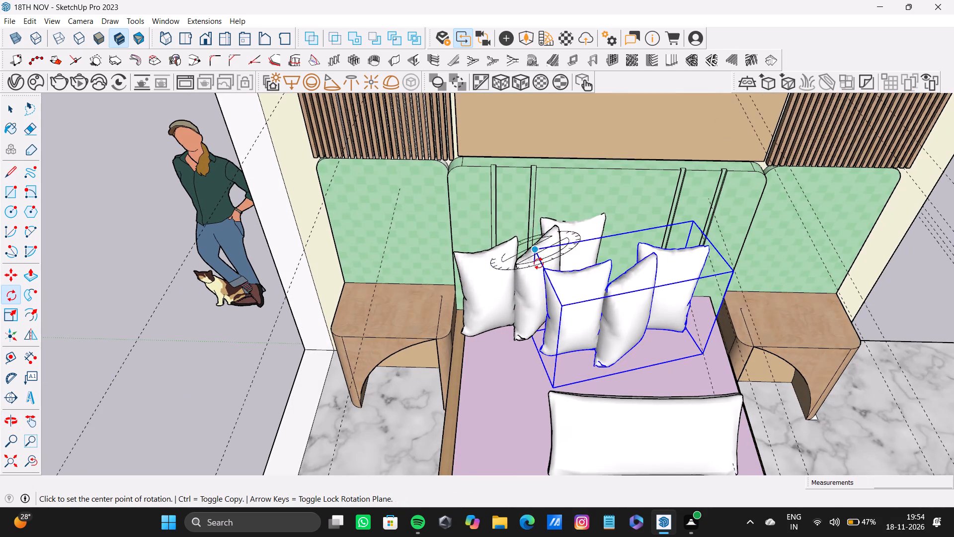
left_click(537, 248)
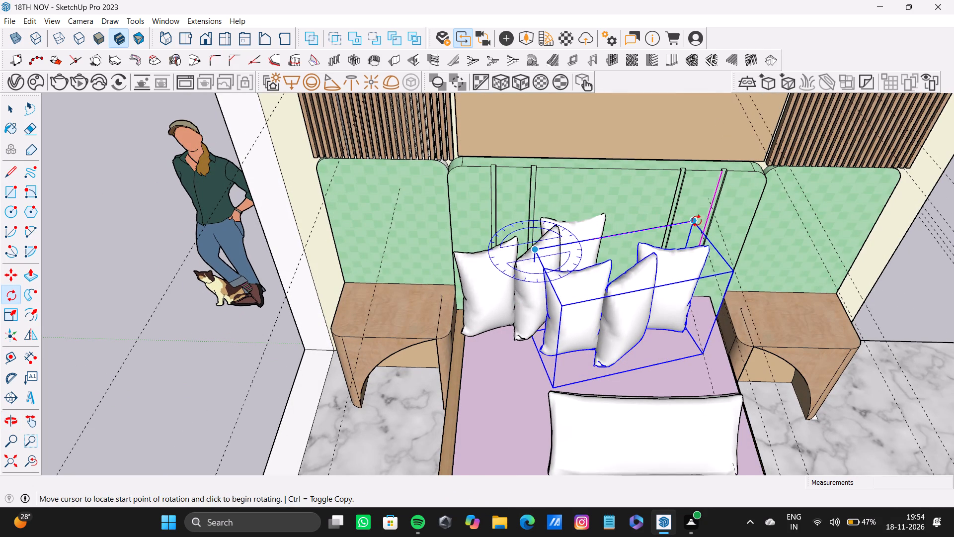
left_click(697, 221)
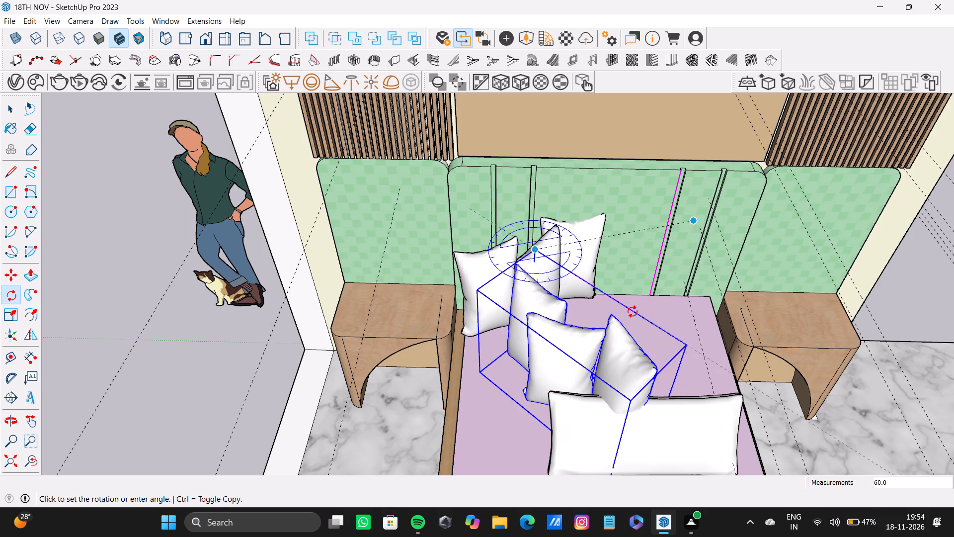
left_click(633, 312)
key("space")
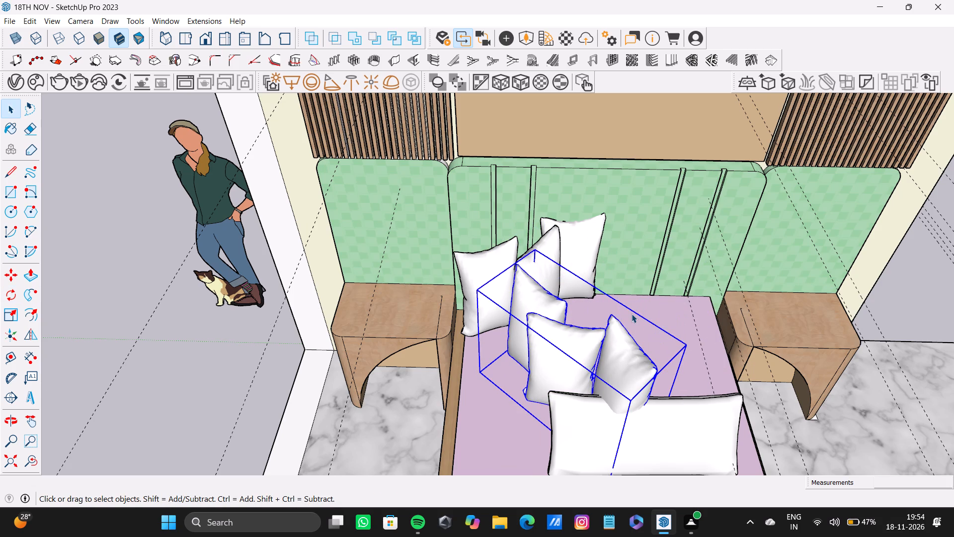
Move the copied pillow set about 2' across the bed toward the right nightstand, clear of the first set.
key("m")
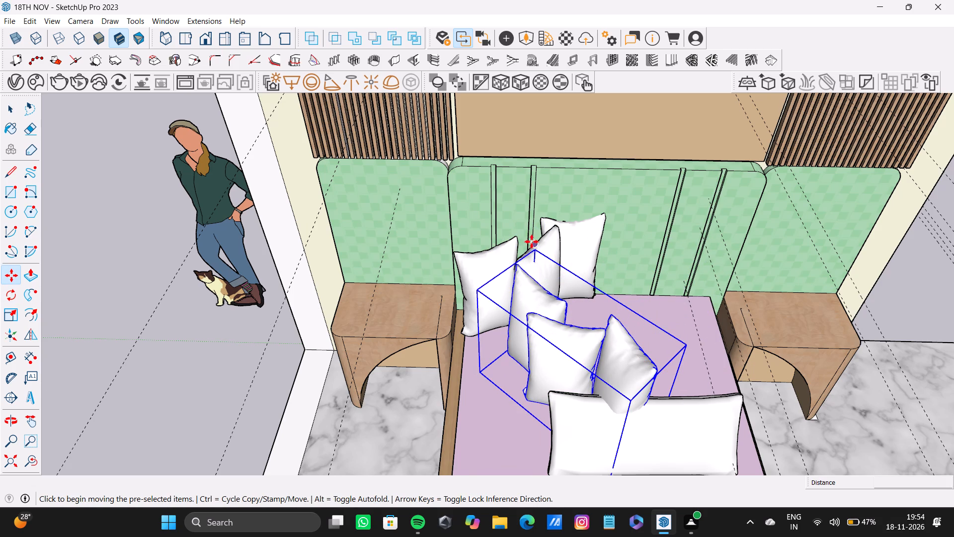
left_click(538, 253)
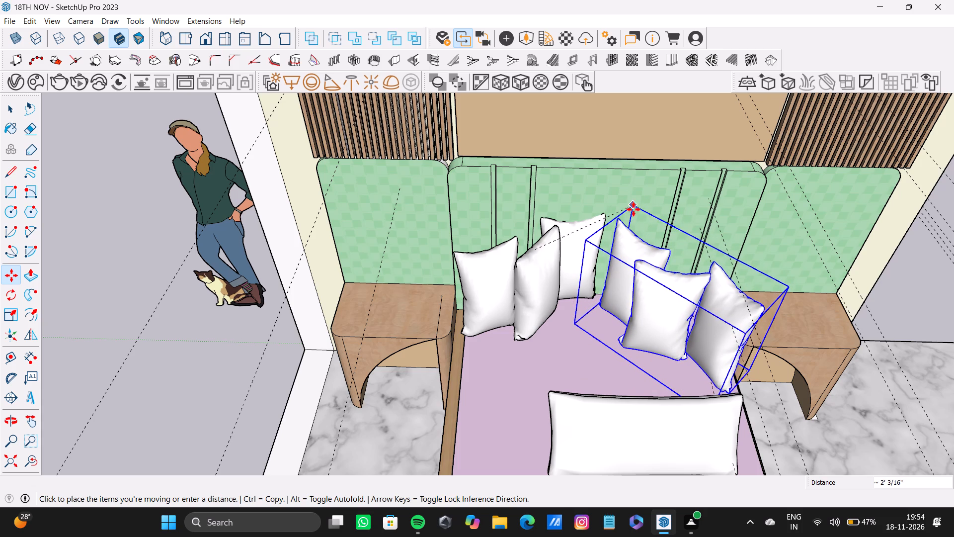
left_click(634, 212)
Nudge the copied pillow set about 2 1/8" toward the first pillow set by its lower corner.
scroll(653, 389, "up", 1)
middle_click_drag(656, 380, 885, 272)
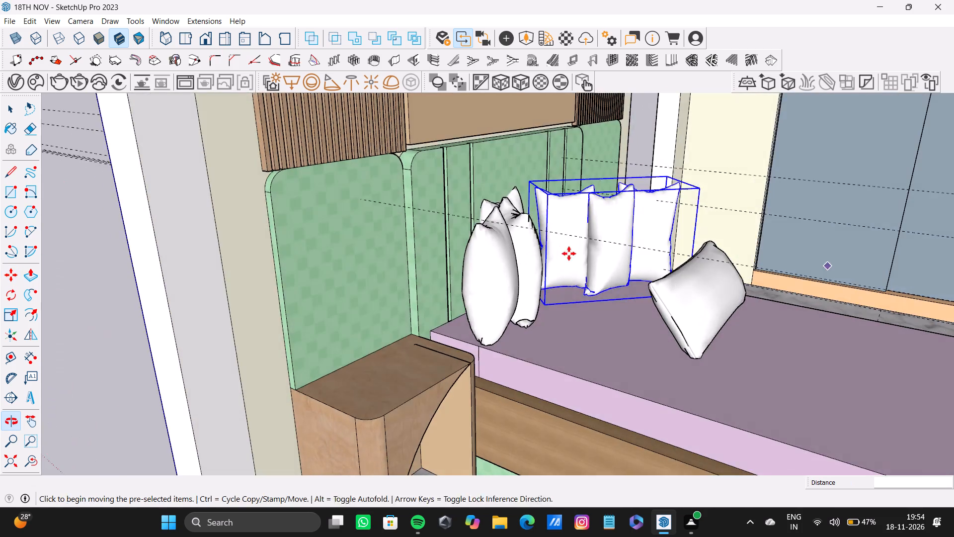
scroll(593, 280, "up", 5)
middle_click_drag(561, 233, 468, 207)
scroll(528, 343, "up", 3)
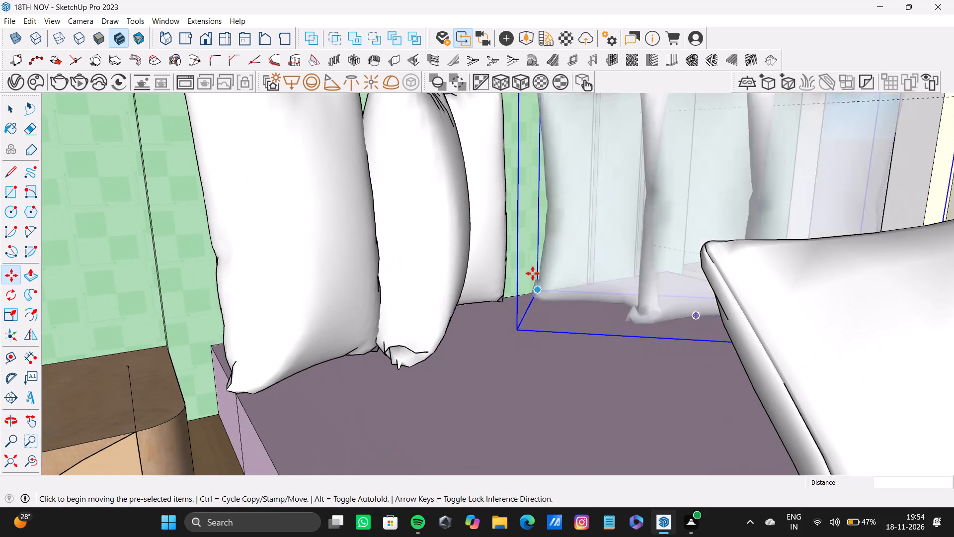
left_click(541, 294)
left_click(526, 297)
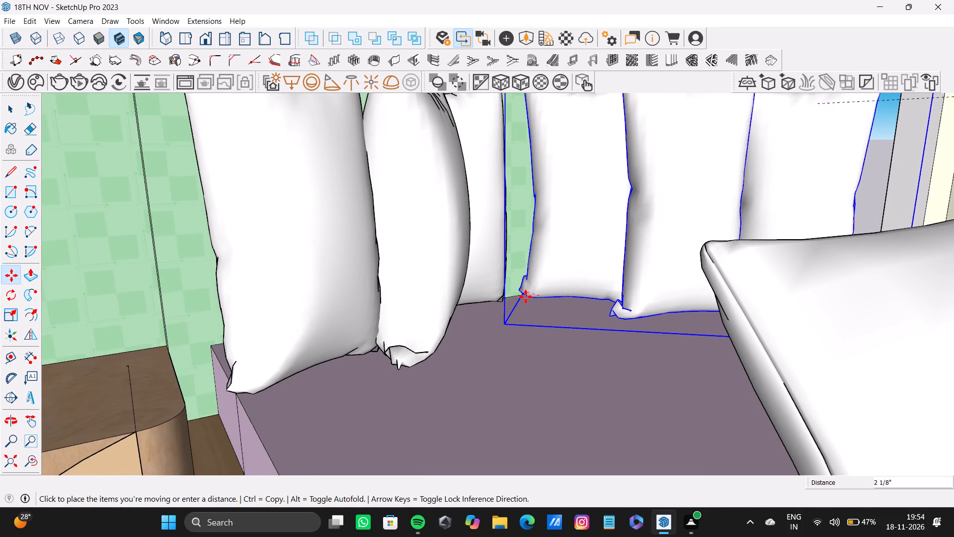
key("space")
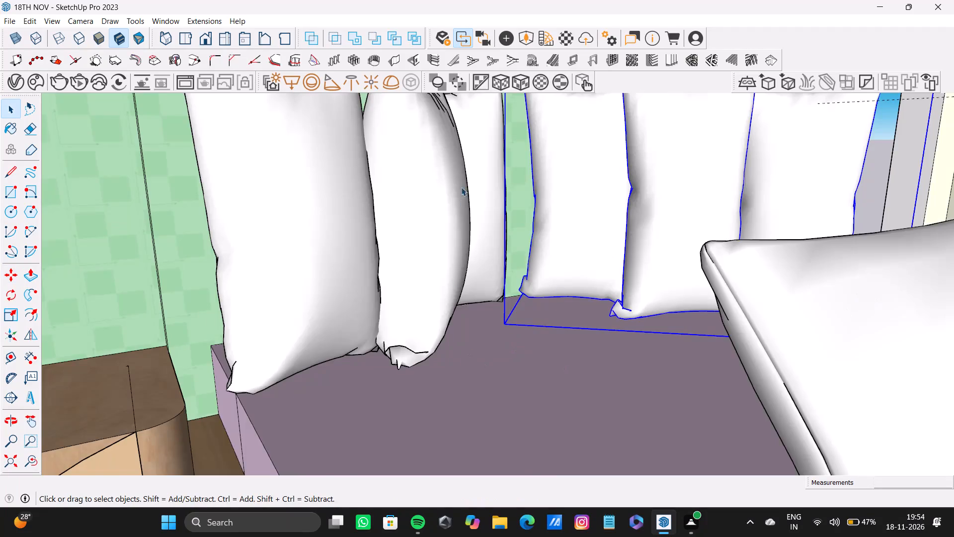
Move the long bolster pillow about 1' 4 5/16" toward the headboard, in front of the two pillow sets.
scroll(460, 186, "down", 15)
middle_click_drag(467, 198, 626, 251)
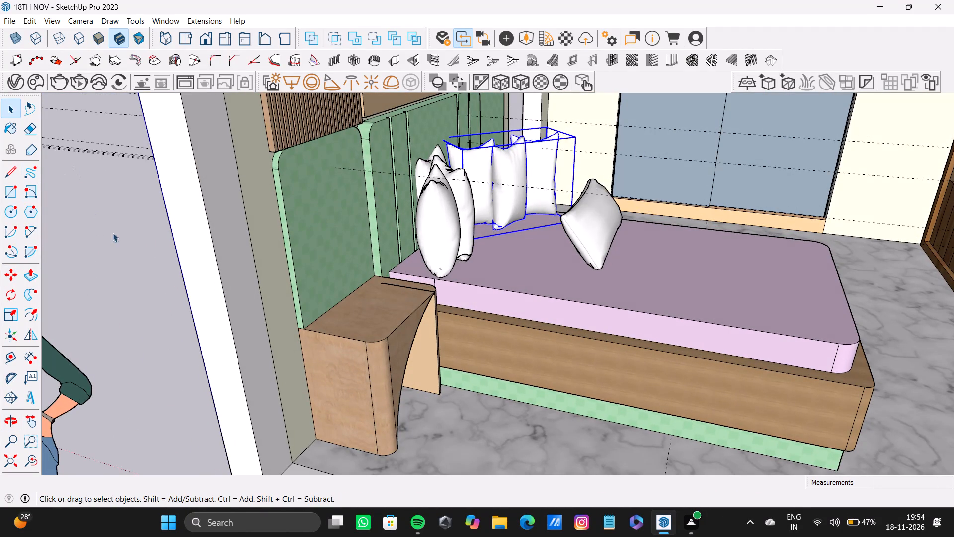
left_click(113, 233)
left_click(593, 217)
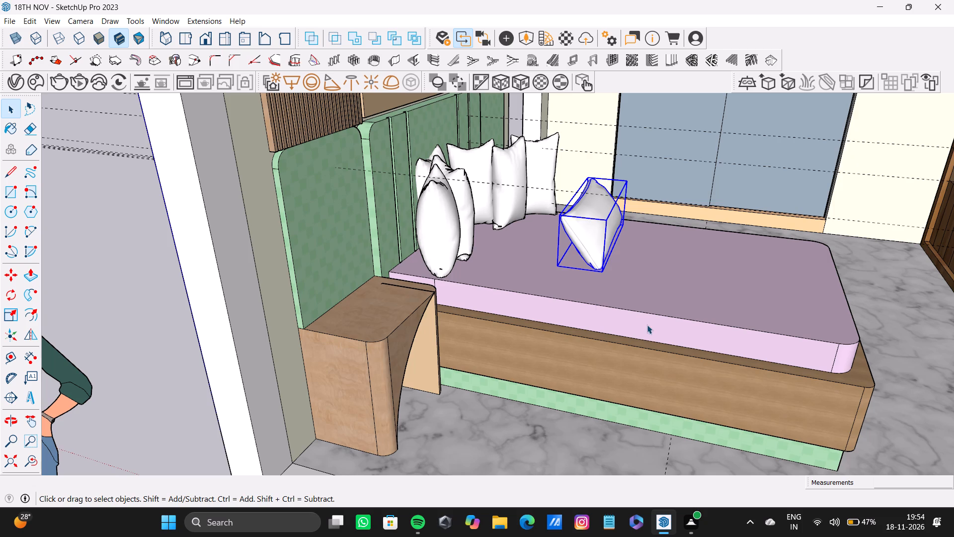
key("m")
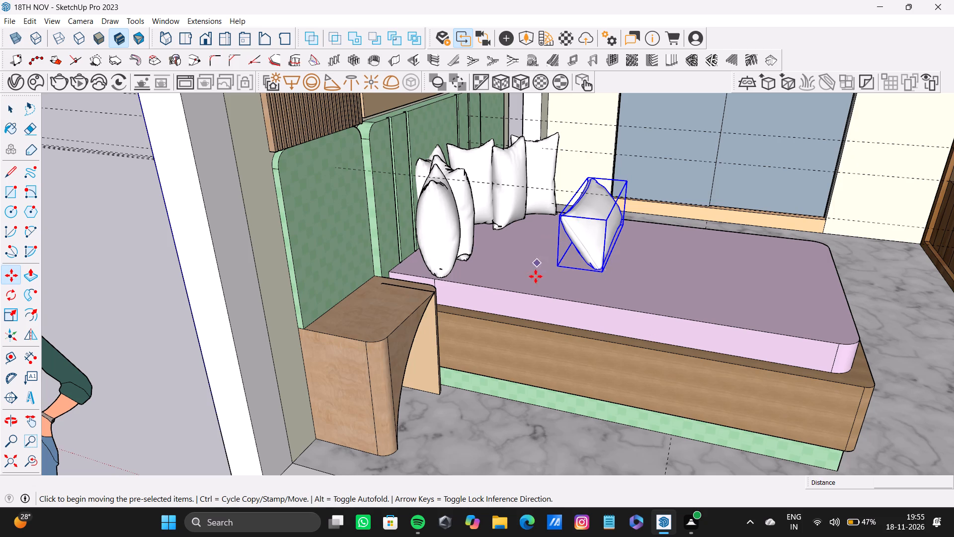
left_click(560, 264)
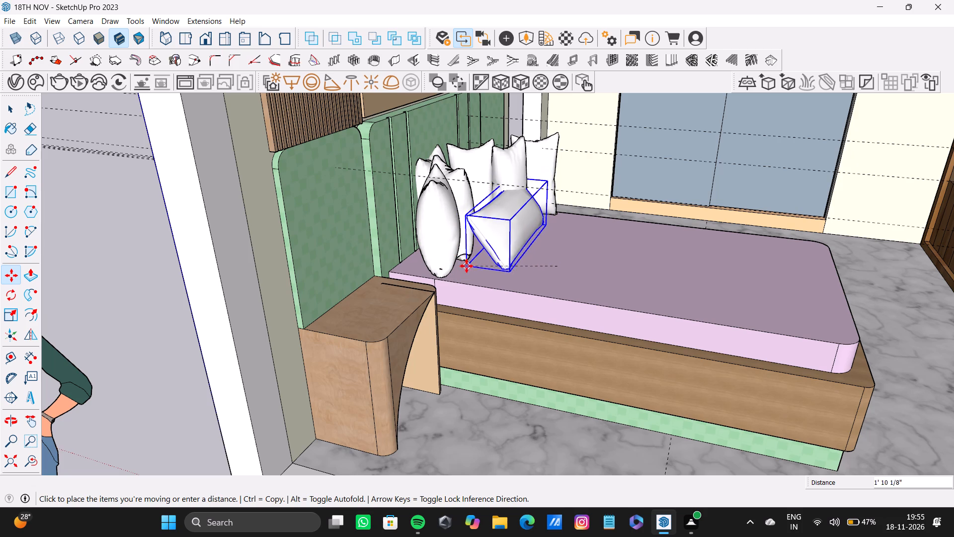
left_click(494, 263)
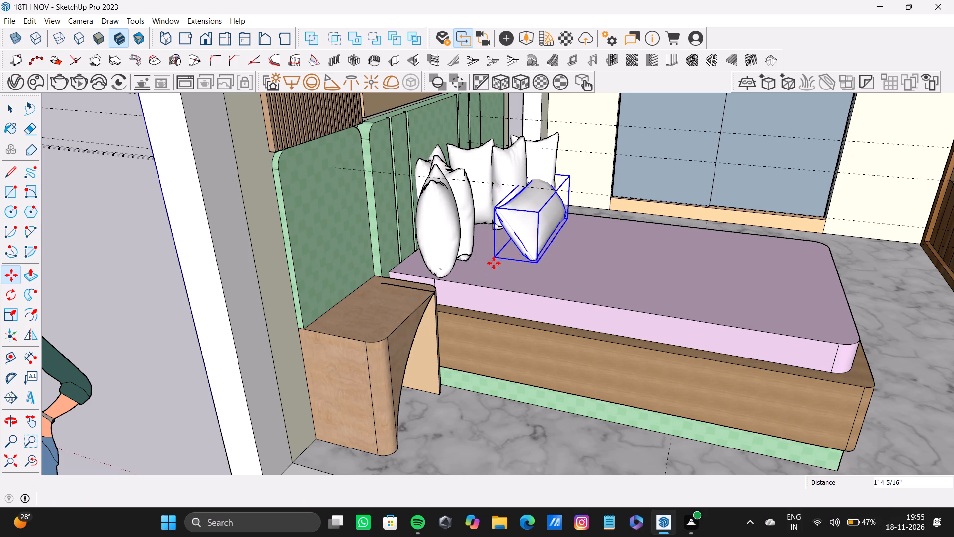
Slide the bolster about 11 5/8" across the bed toward the left nightstand and shift it about 2" away from the headboard.
middle_click_drag(542, 221, 360, 271)
scroll(537, 222, "up", 6)
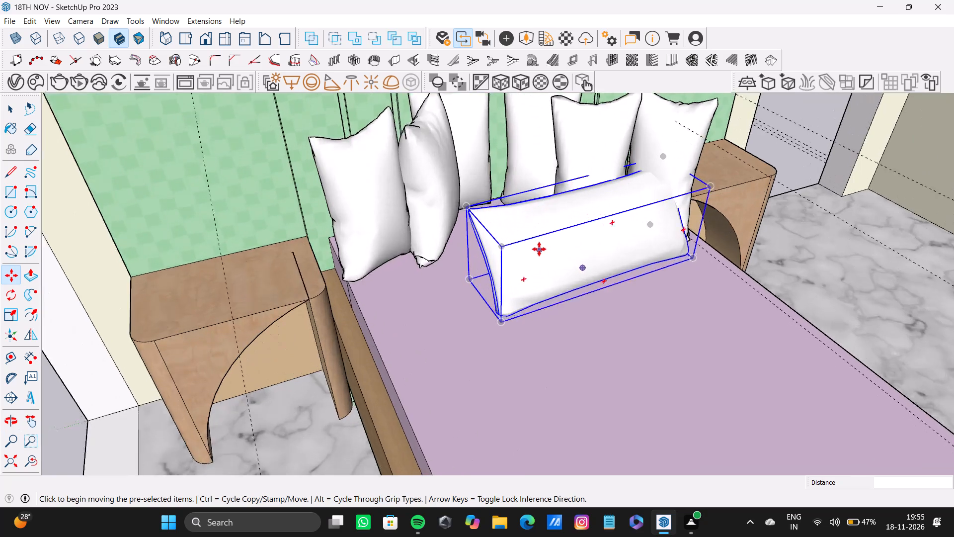
scroll(539, 249, "up", 2)
left_click_drag(508, 335, 503, 335)
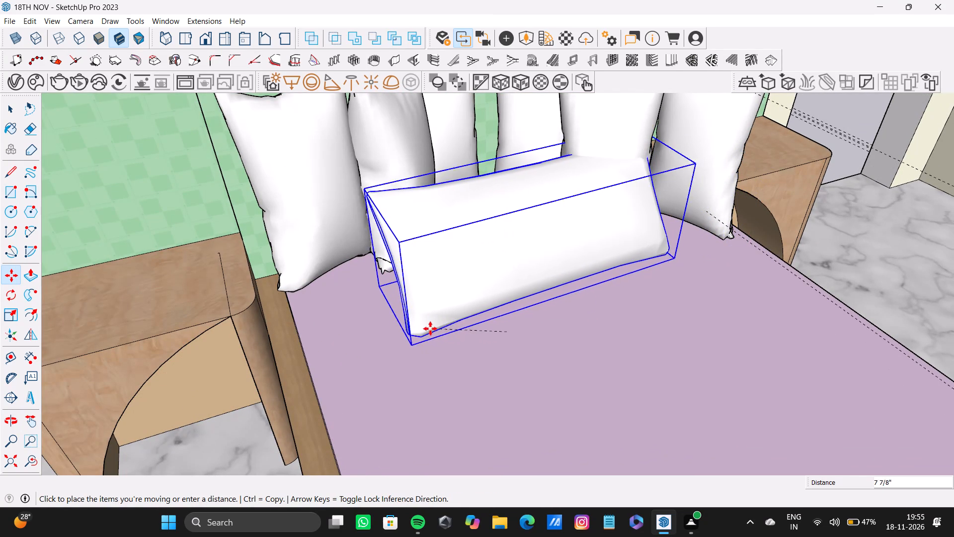
left_click(395, 351)
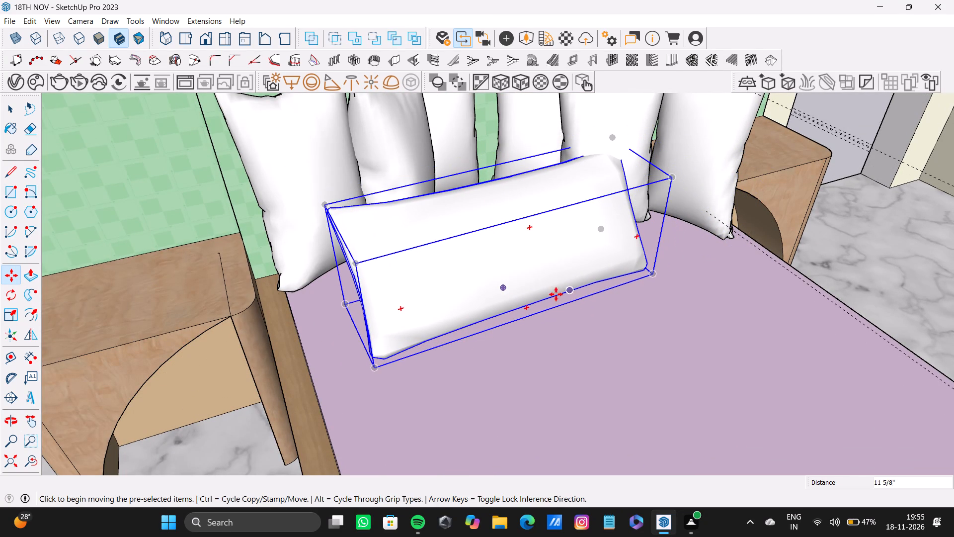
left_click(528, 319)
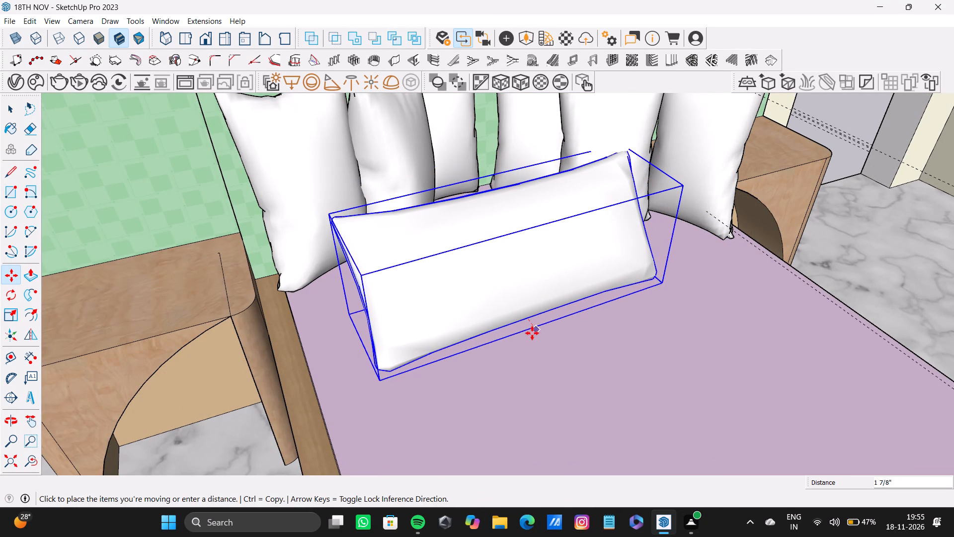
left_click(533, 336)
middle_click_drag(455, 260, 413, 139)
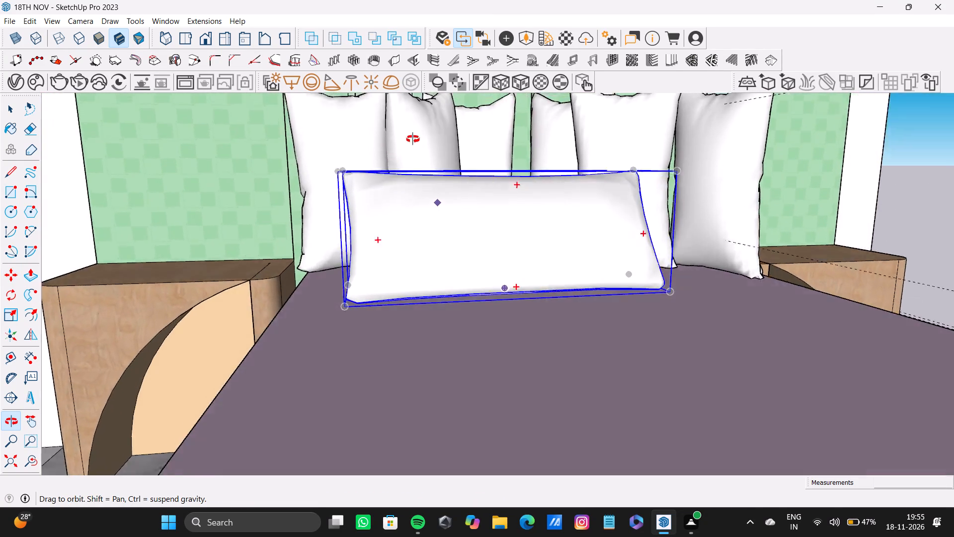
Scale the bolster pillow up in height and stretch its depth toward the headboard.
middle_click_drag(413, 139, 745, 196)
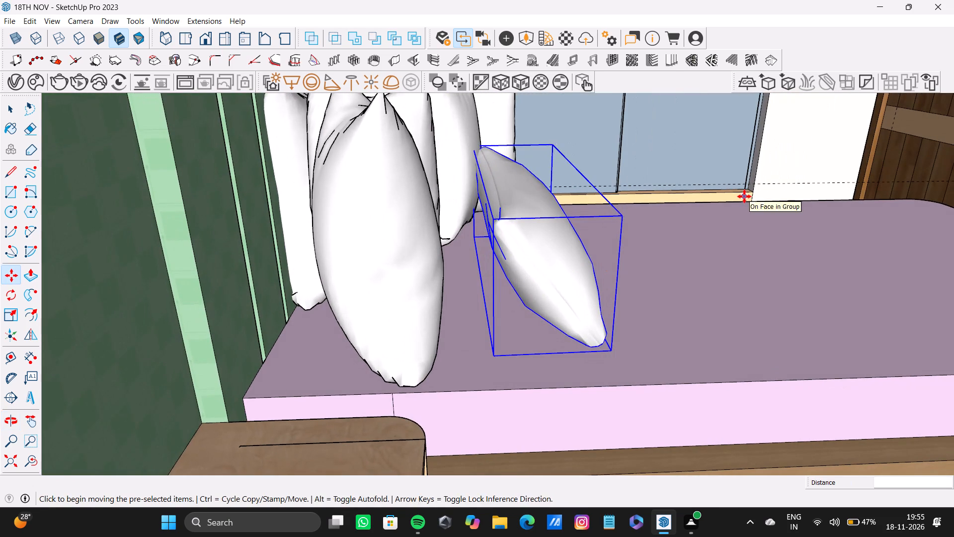
key("f")
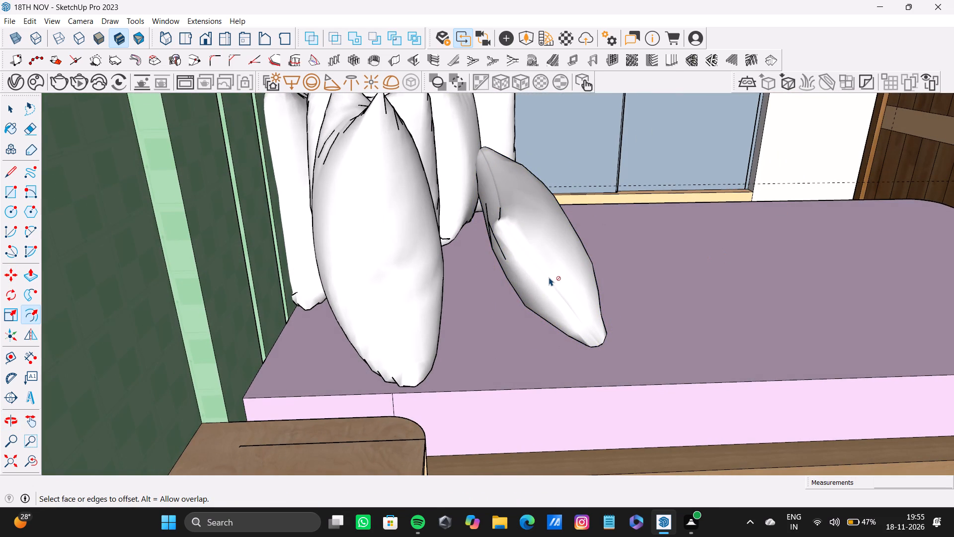
key("space")
left_click(549, 276)
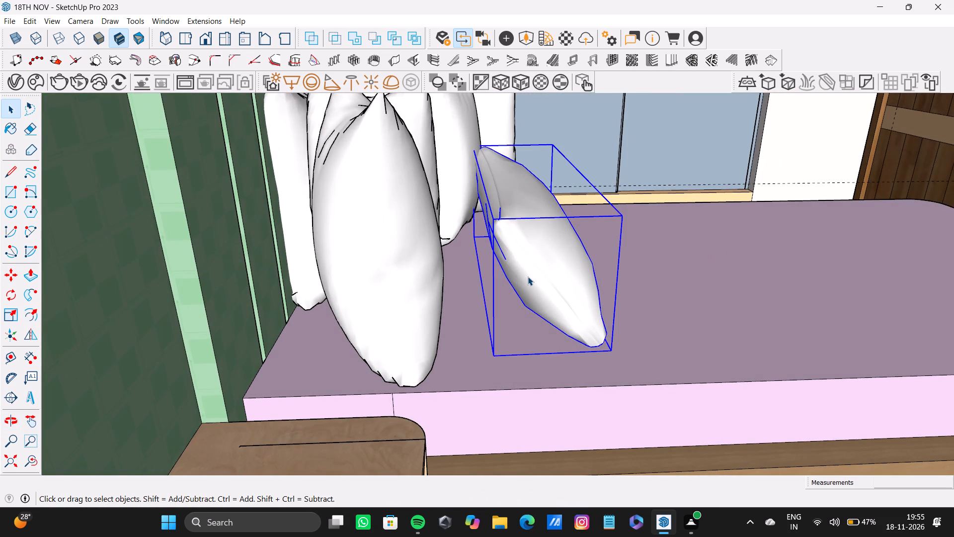
key("f")
key("space")
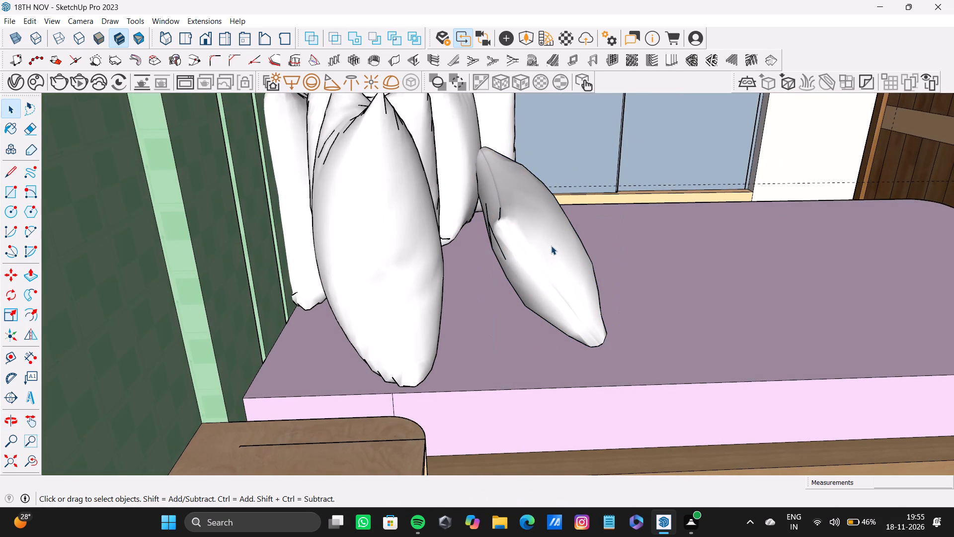
left_click(547, 247)
key("s")
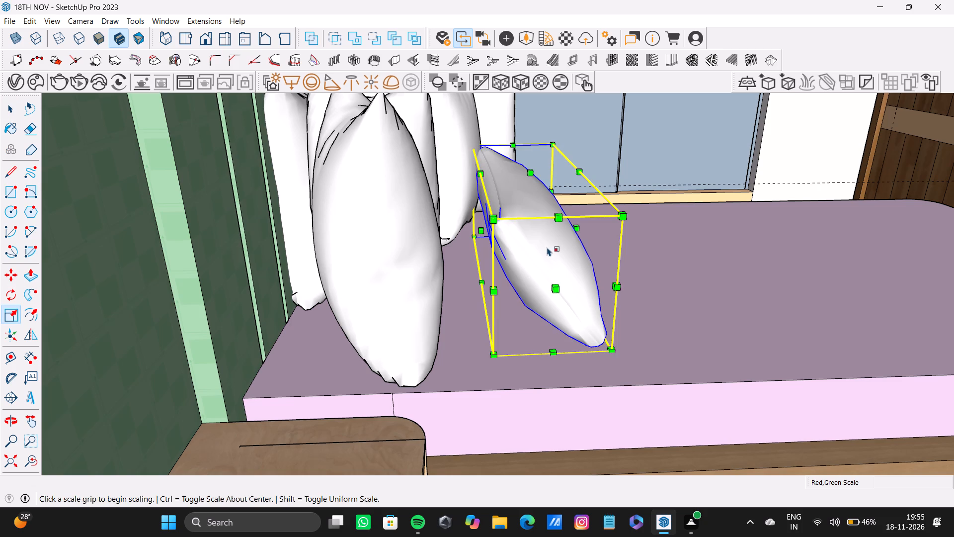
left_click_drag(530, 170, 528, 144)
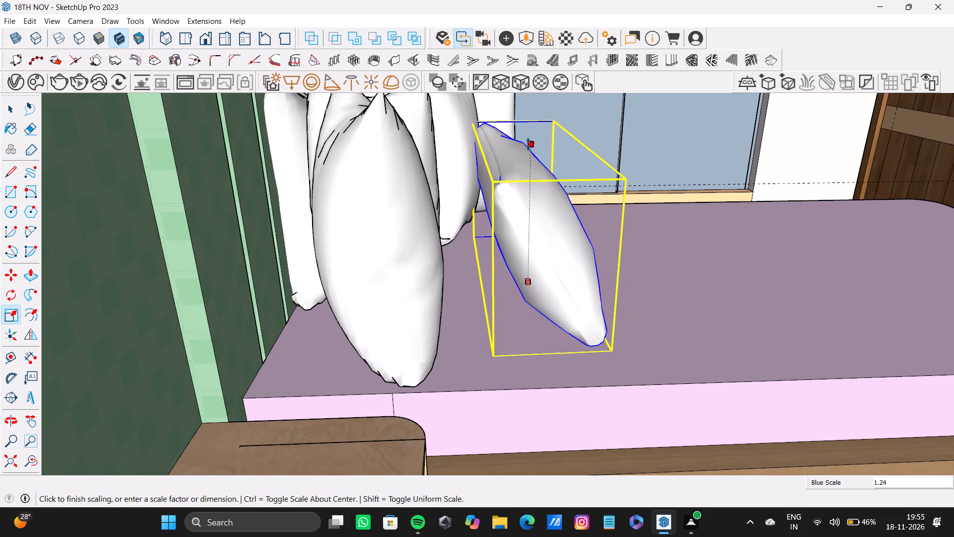
left_click_drag(528, 144, 524, 119)
left_click_drag(477, 206, 449, 203)
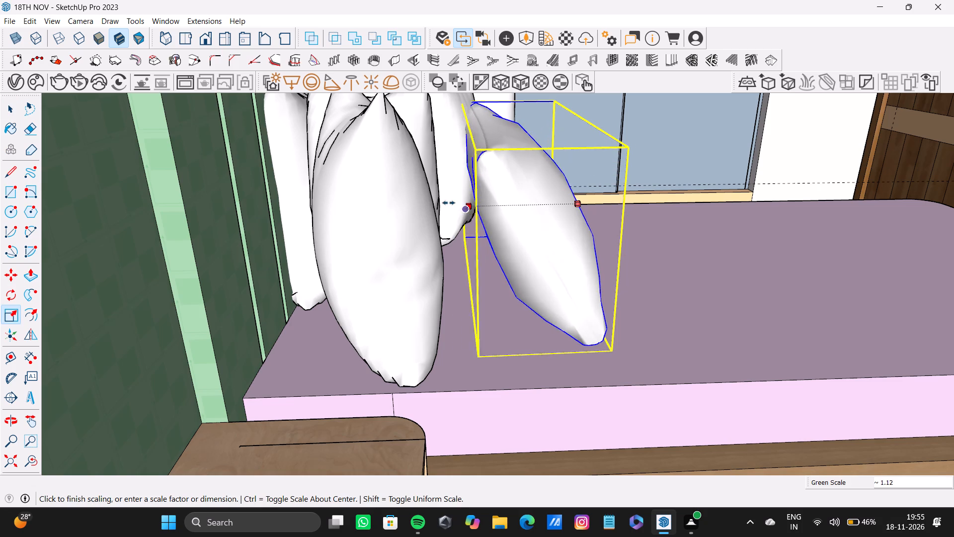
left_click_drag(449, 203, 432, 199)
Move the bolster by its lower front corner a little over 4" diagonally, away from the headboard and toward the right nightstand.
middle_click_drag(532, 214, 285, 219)
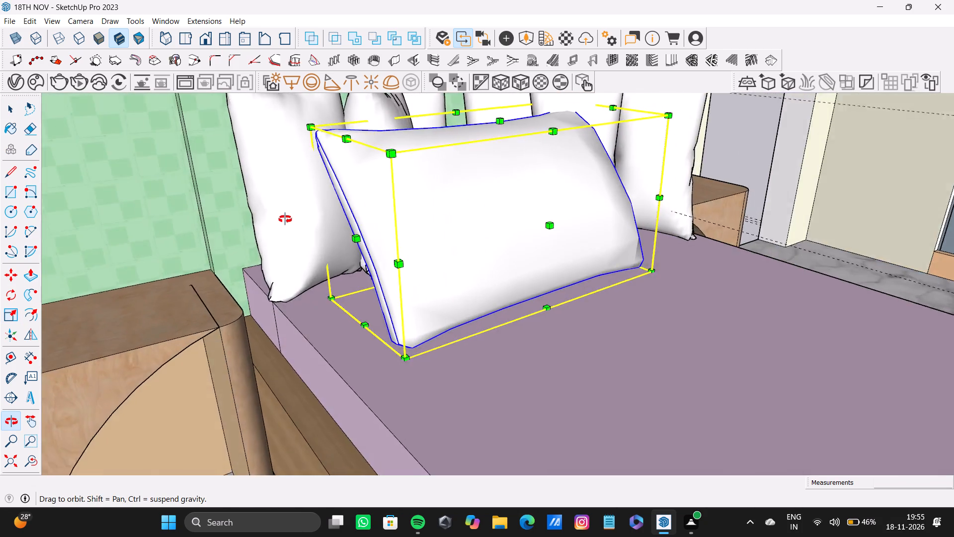
middle_click_drag(285, 219, 253, 221)
middle_click_drag(534, 191, 305, 227)
scroll(650, 376, "up", 3)
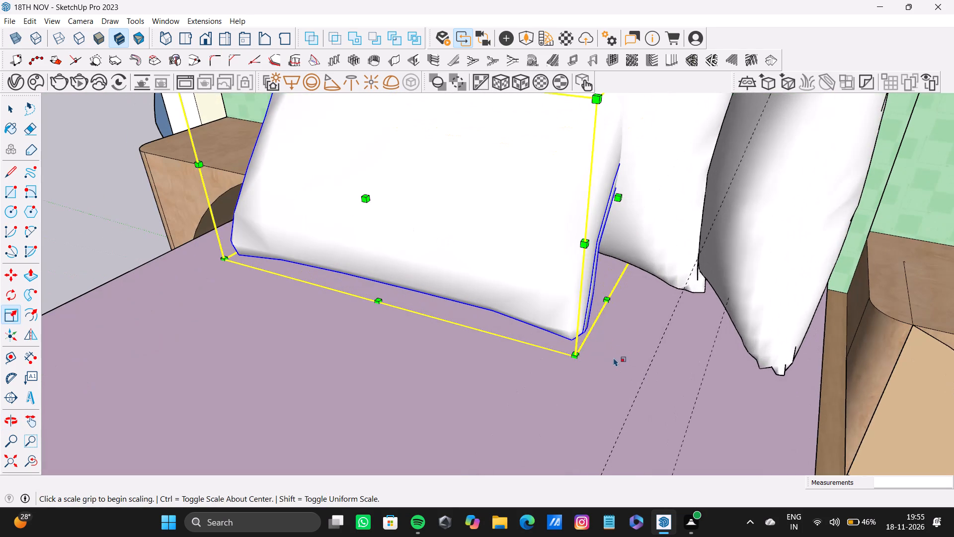
key("space")
left_click(569, 289)
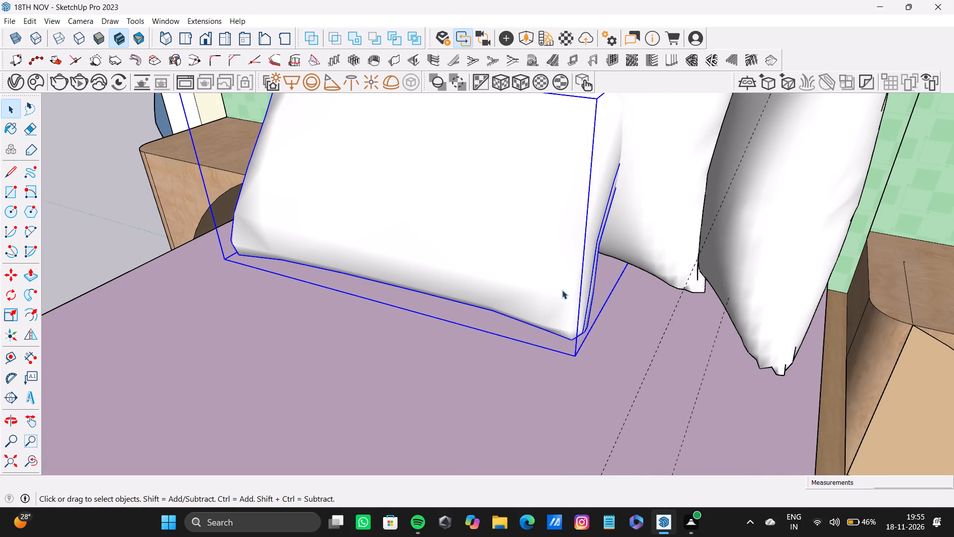
key("m")
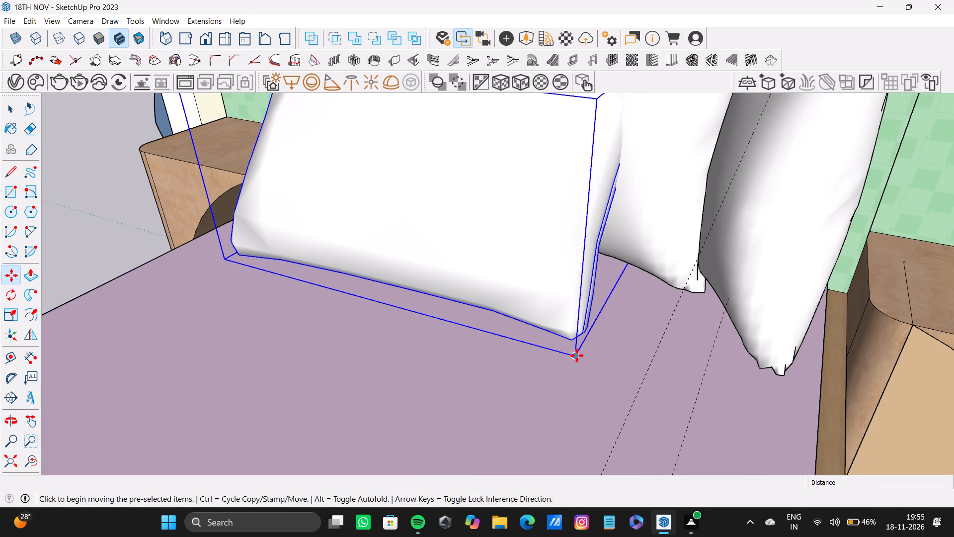
left_click(577, 356)
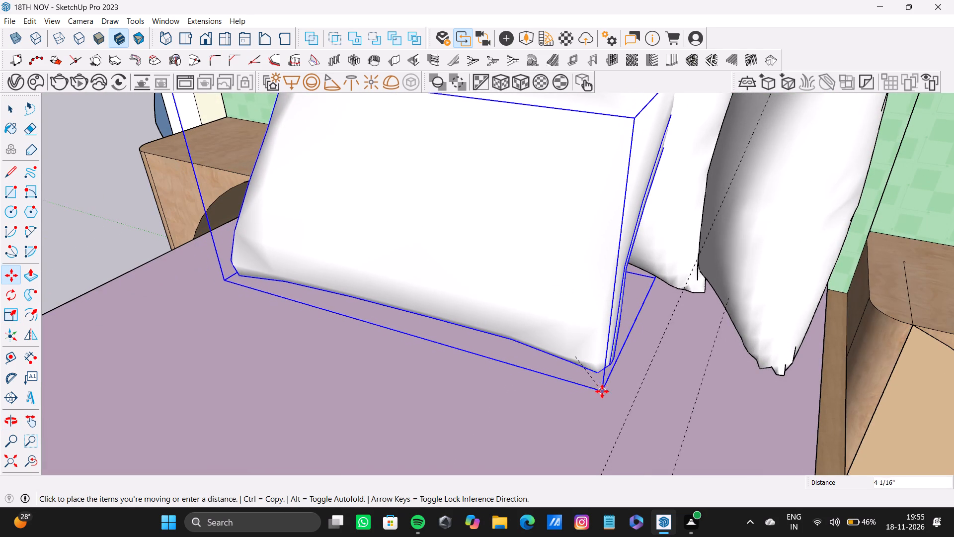
left_click(611, 397)
Delete all construction guides from the bedroom model.
middle_click_drag(391, 348, 769, 275)
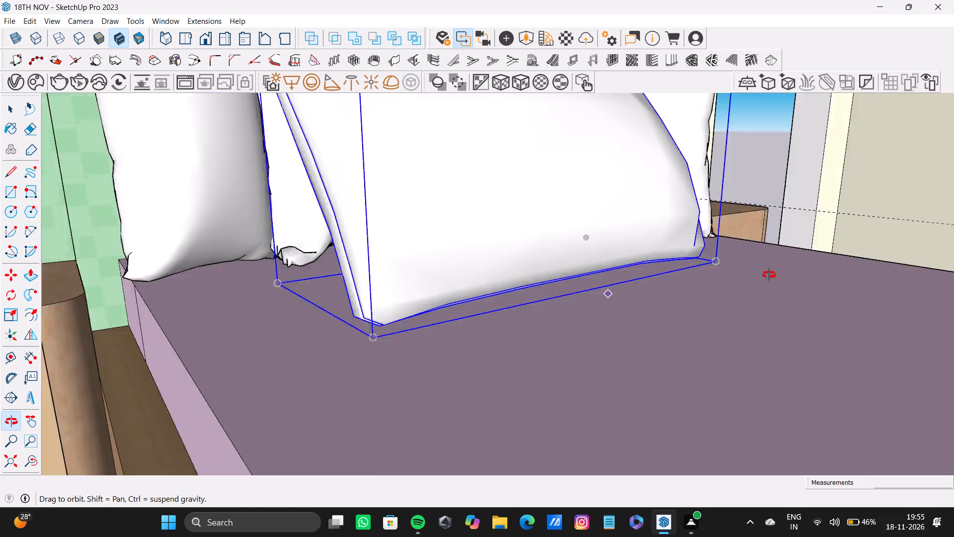
middle_click_drag(769, 275, 770, 273)
scroll(562, 286, "down", 9)
middle_click_drag(551, 286, 594, 314)
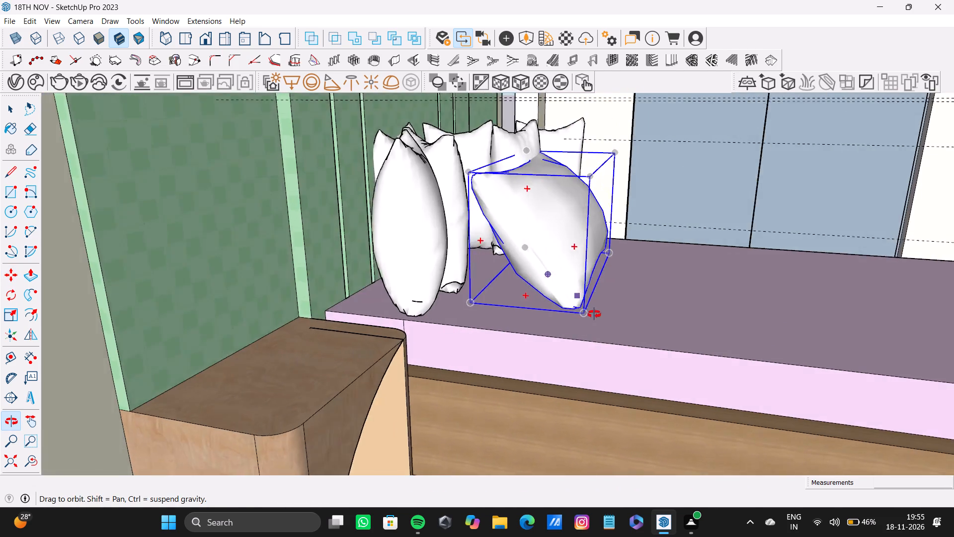
middle_click_drag(594, 314, 588, 316)
scroll(587, 309, "down", 14)
middle_click_drag(591, 308, 508, 265)
scroll(682, 325, "down", 3)
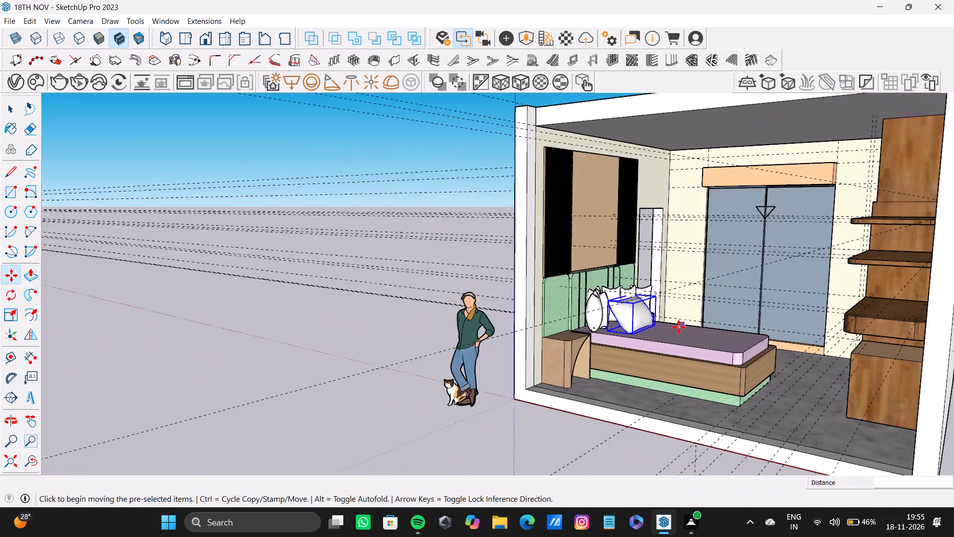
scroll(679, 327, "down", 5)
middle_click_drag(677, 333, 845, 319)
key("space")
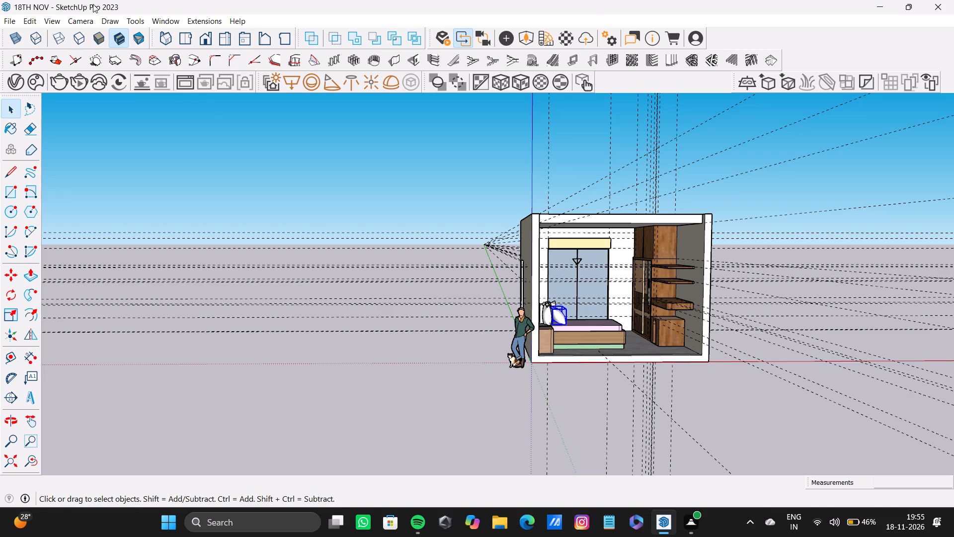
left_click(34, 24)
left_click(89, 126)
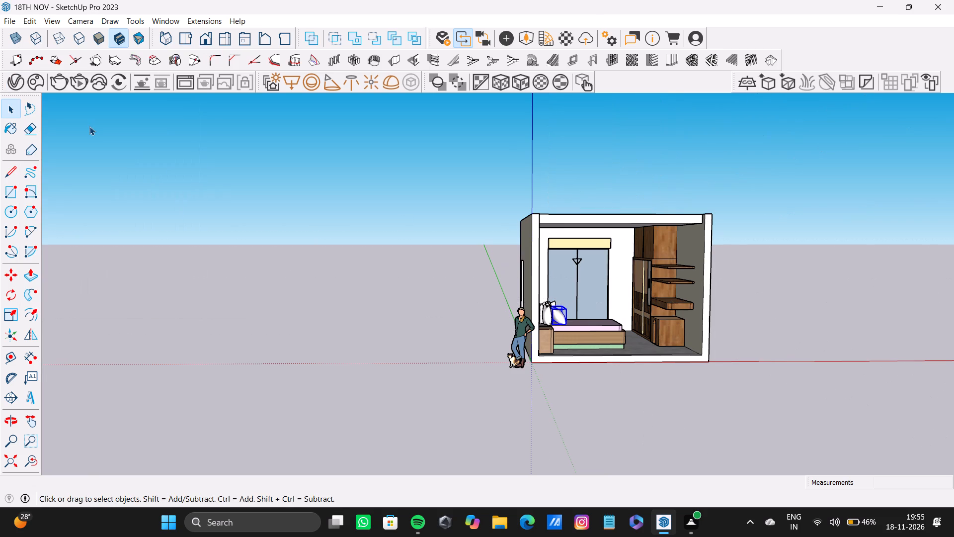
Browse the Downloads folder for a furnishing model to import into the bedroom.
middle_click_drag(646, 250, 592, 381)
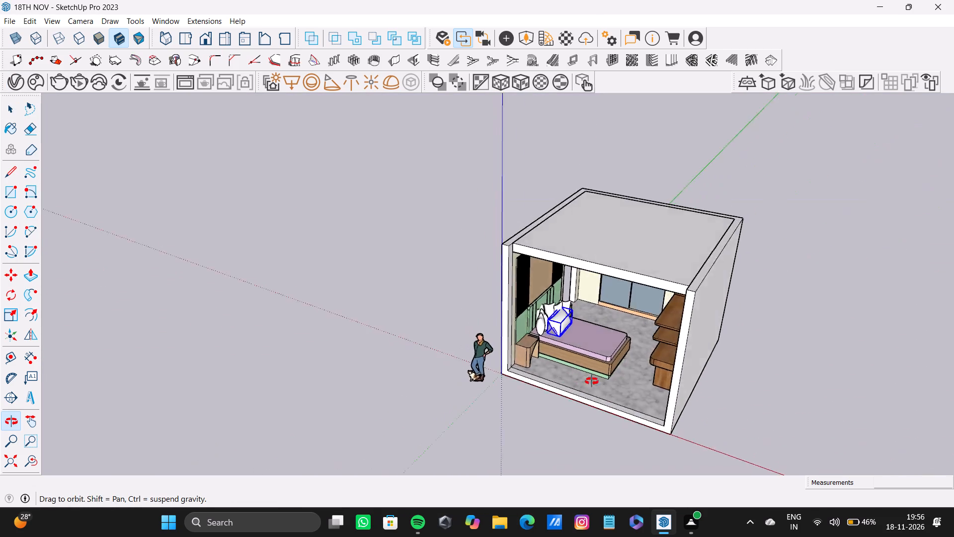
middle_click_drag(592, 381, 520, 302)
left_click(11, 22)
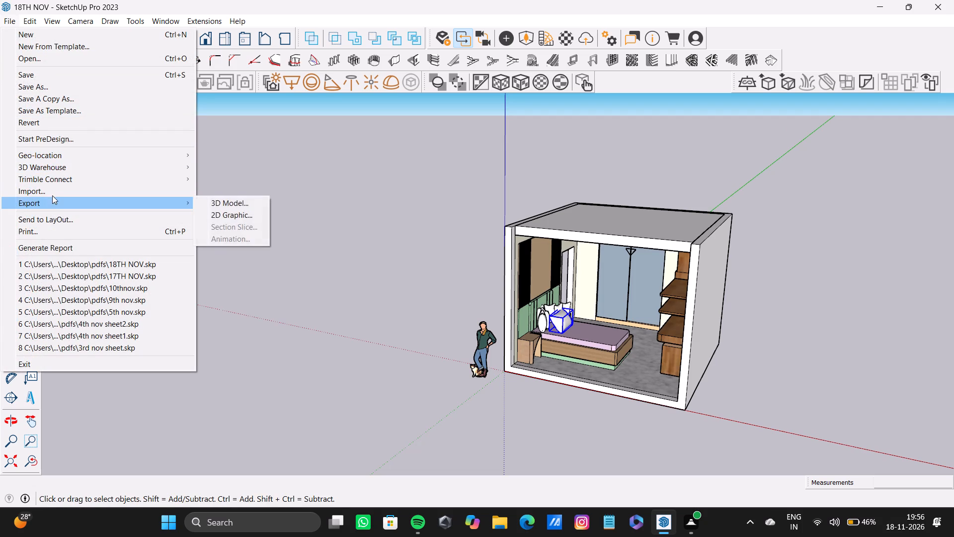
left_click(54, 190)
scroll(215, 200, "down", 4)
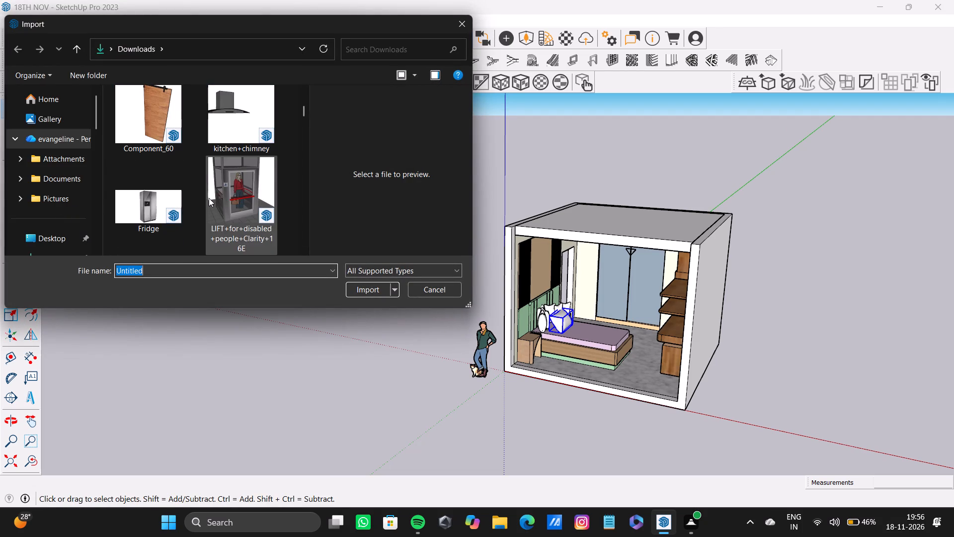
scroll(208, 199, "down", 10)
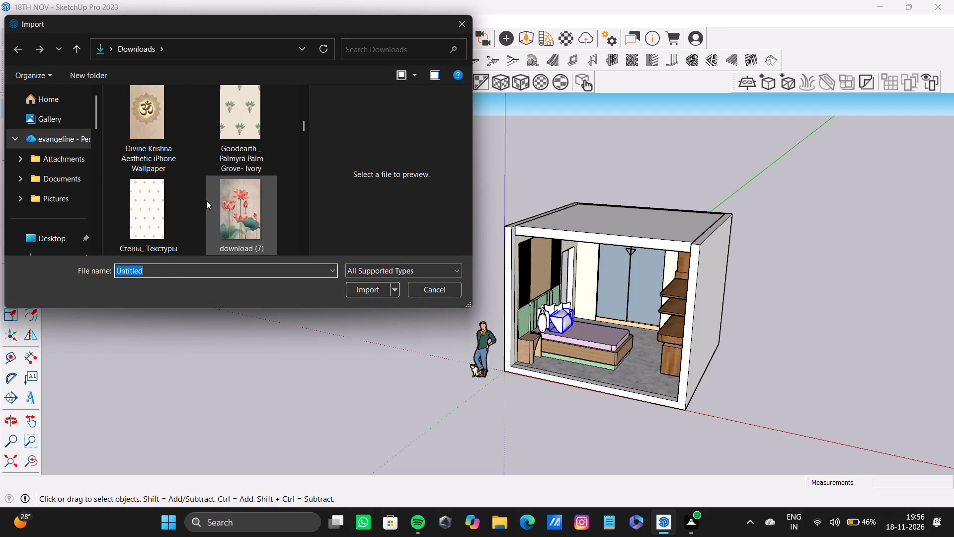
scroll(206, 200, "down", 5)
scroll(47, 164, "down", 3)
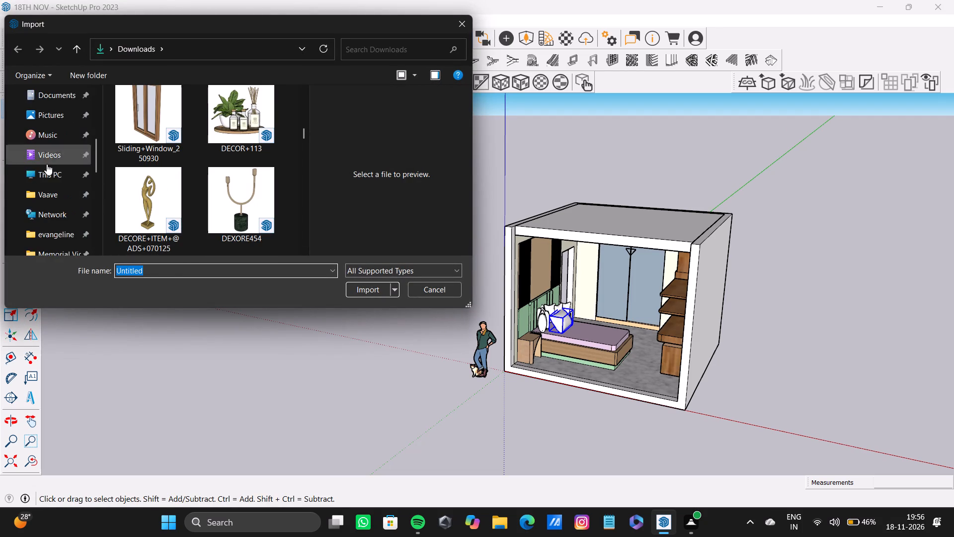
scroll(47, 164, "down", 4)
scroll(64, 159, "up", 3)
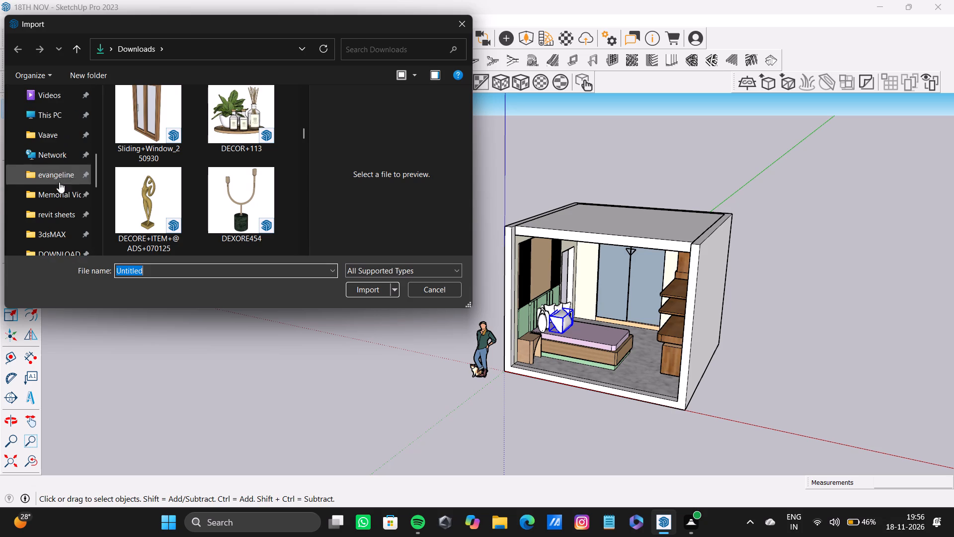
scroll(60, 192, "up", 2)
left_click(60, 139)
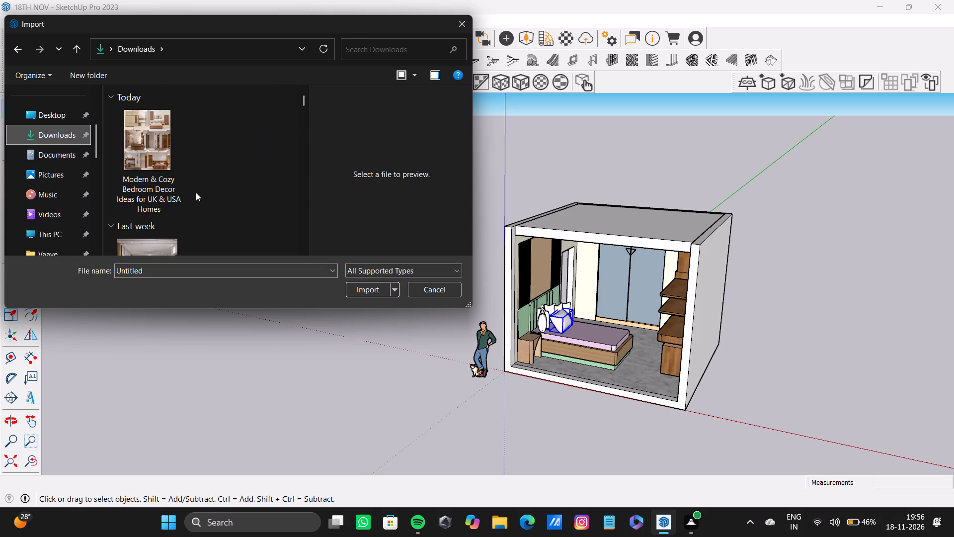
scroll(196, 192, "down", 19)
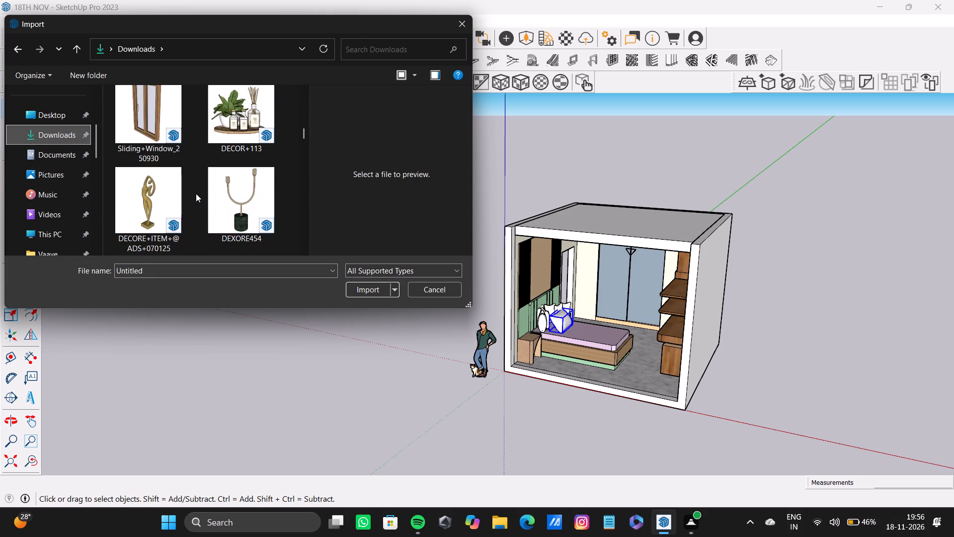
scroll(196, 194, "down", 13)
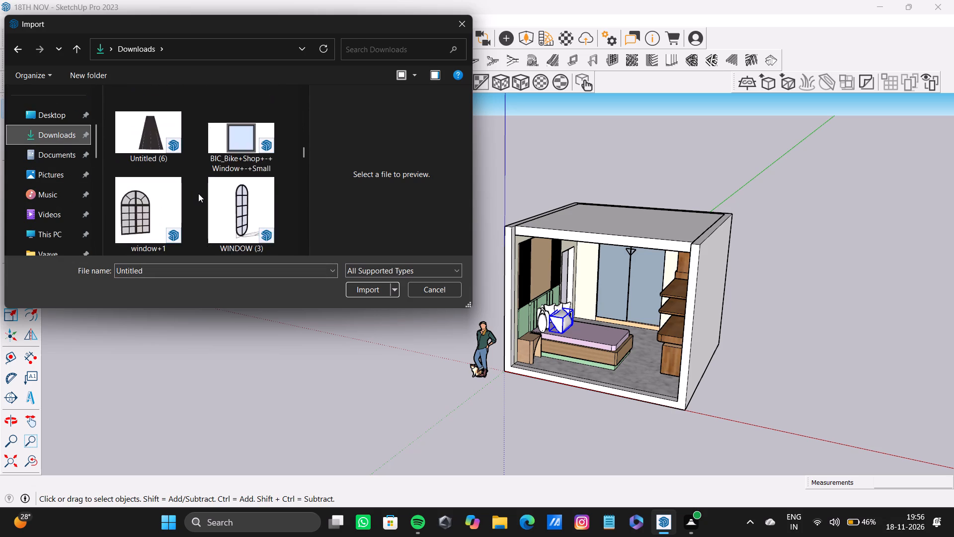
scroll(199, 193, "down", 20)
scroll(199, 193, "down", 4)
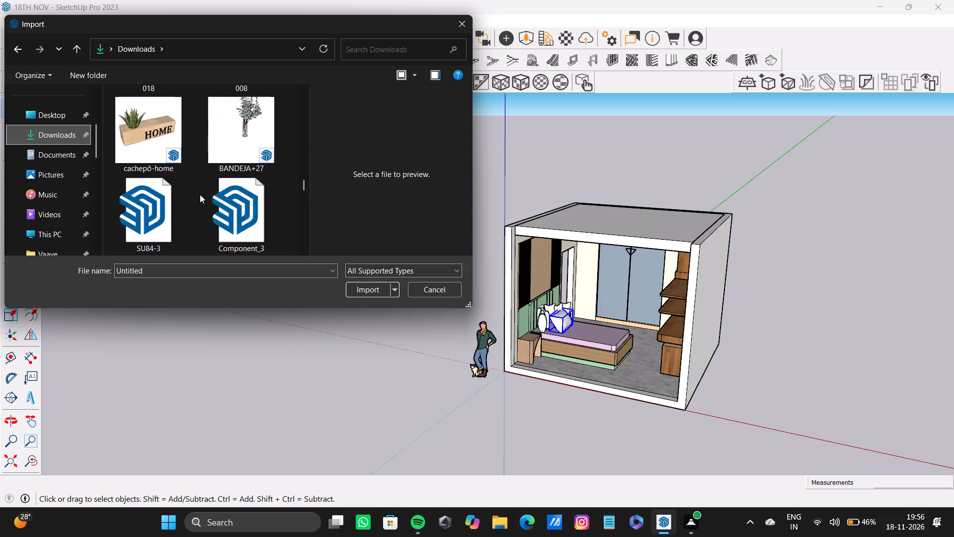
scroll(200, 194, "down", 20)
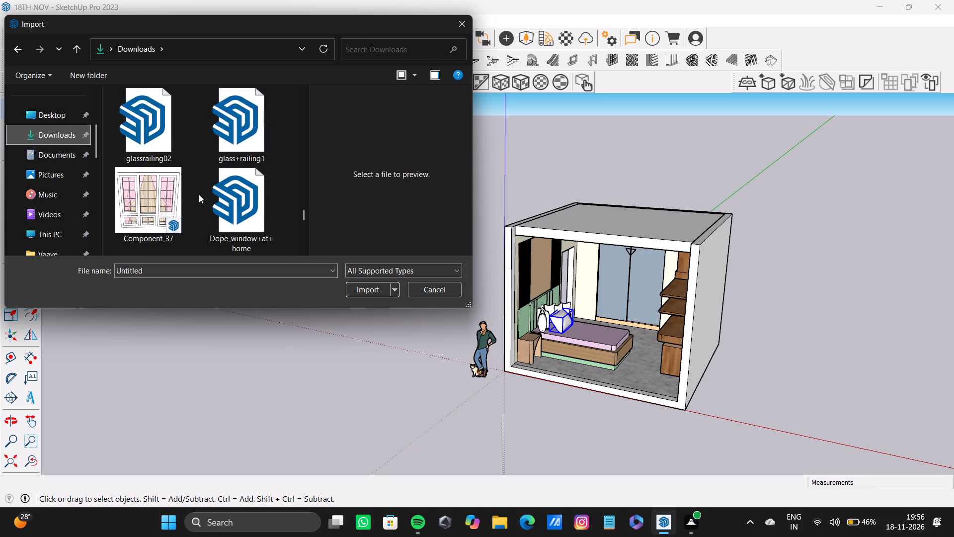
scroll(199, 194, "down", 8)
scroll(199, 195, "up", 11)
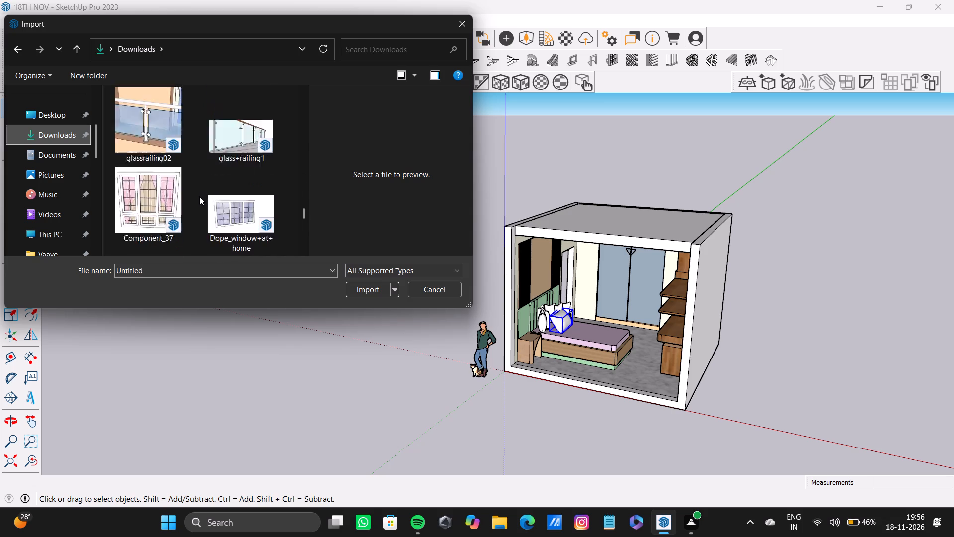
scroll(199, 196, "up", 8)
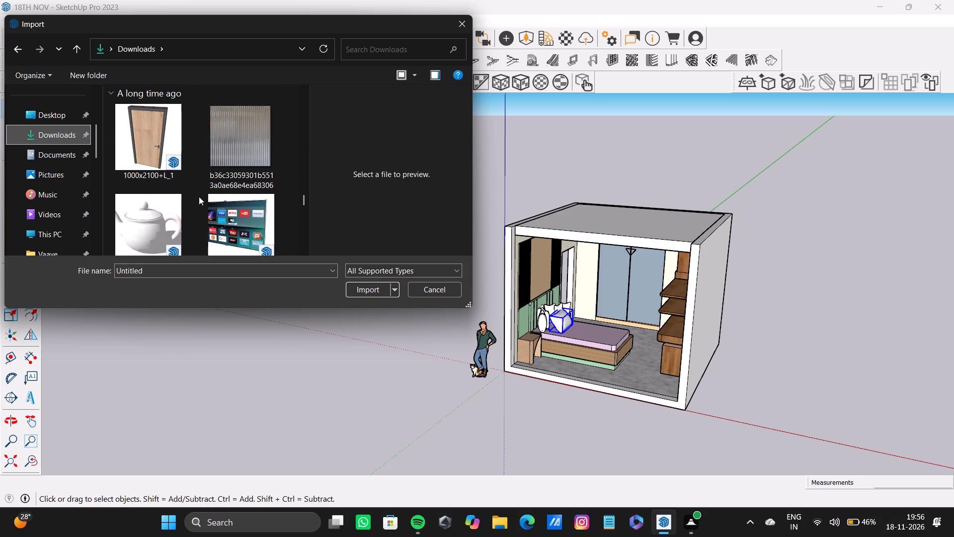
scroll(199, 197, "up", 4)
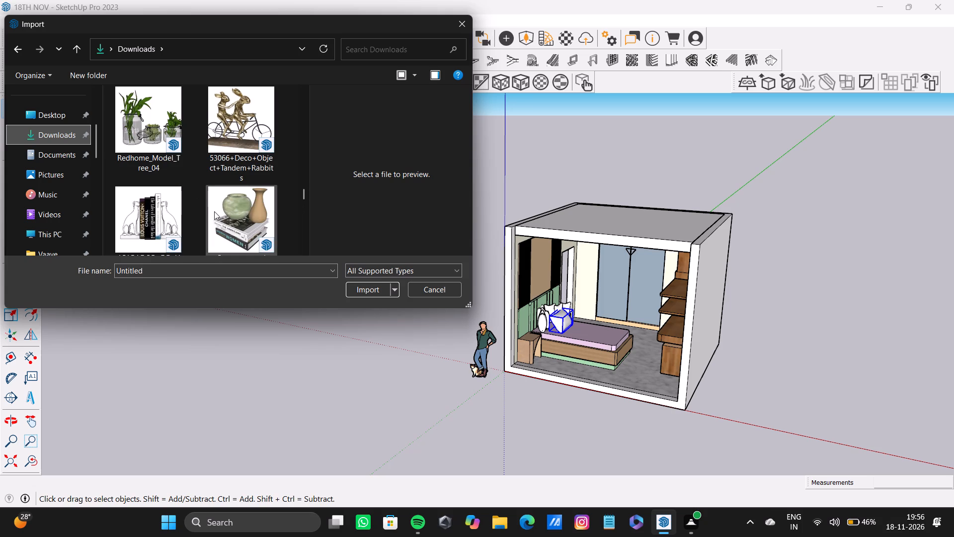
scroll(214, 211, "up", 12)
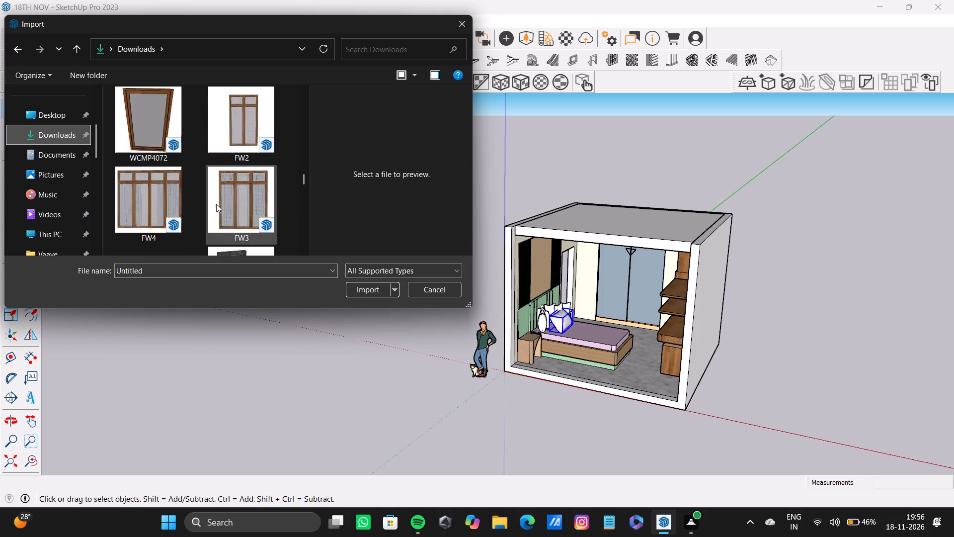
scroll(216, 204, "up", 7)
scroll(215, 204, "down", 18)
scroll(213, 207, "up", 9)
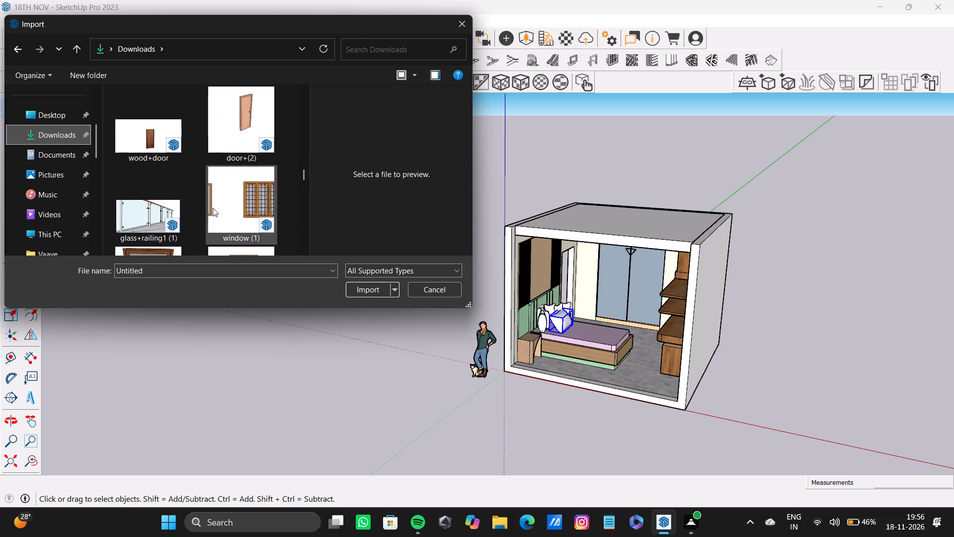
scroll(213, 208, "up", 20)
scroll(213, 208, "up", 2)
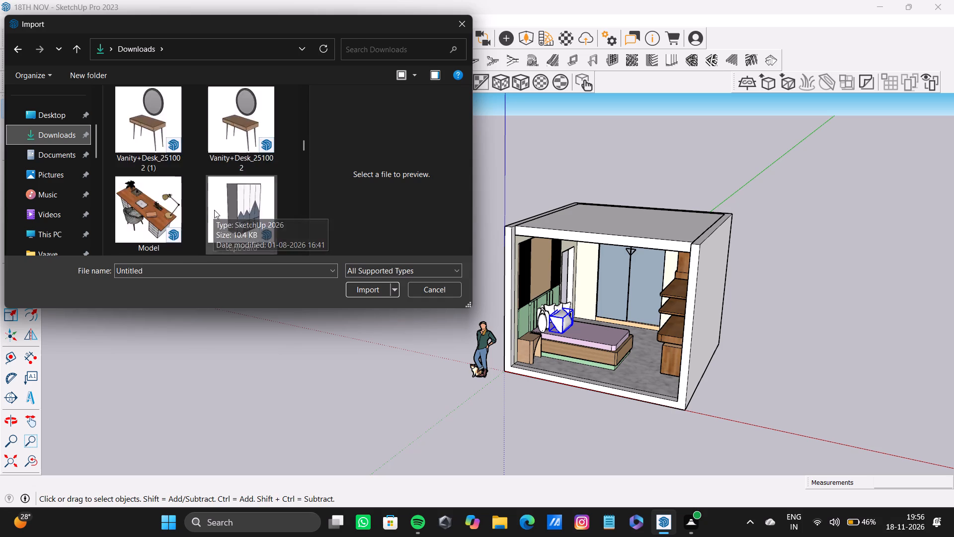
scroll(214, 210, "up", 17)
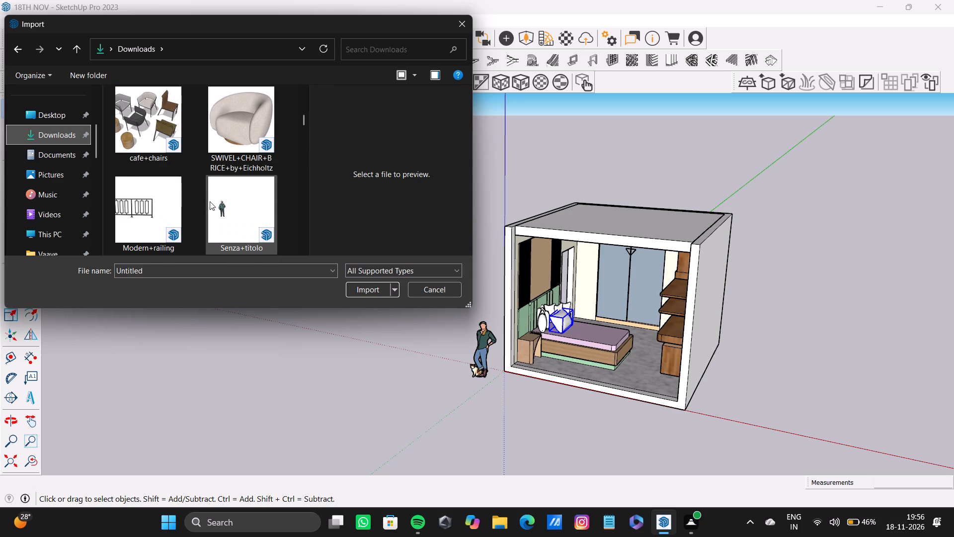
scroll(223, 187, "up", 12)
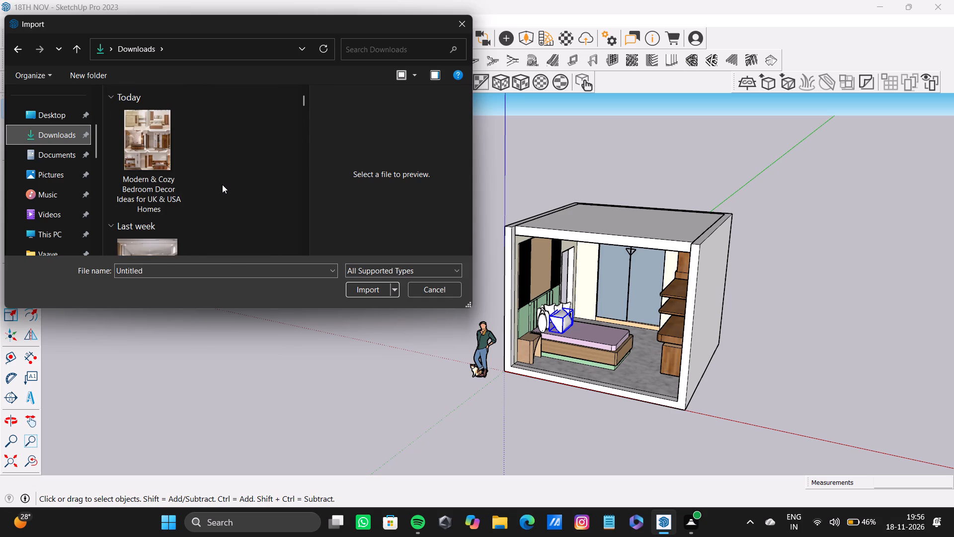
Import the Curtains model from Downloads and place it on the ground outside the room, beside the standing figure.
scroll(222, 184, "down", 2)
left_click(132, 174)
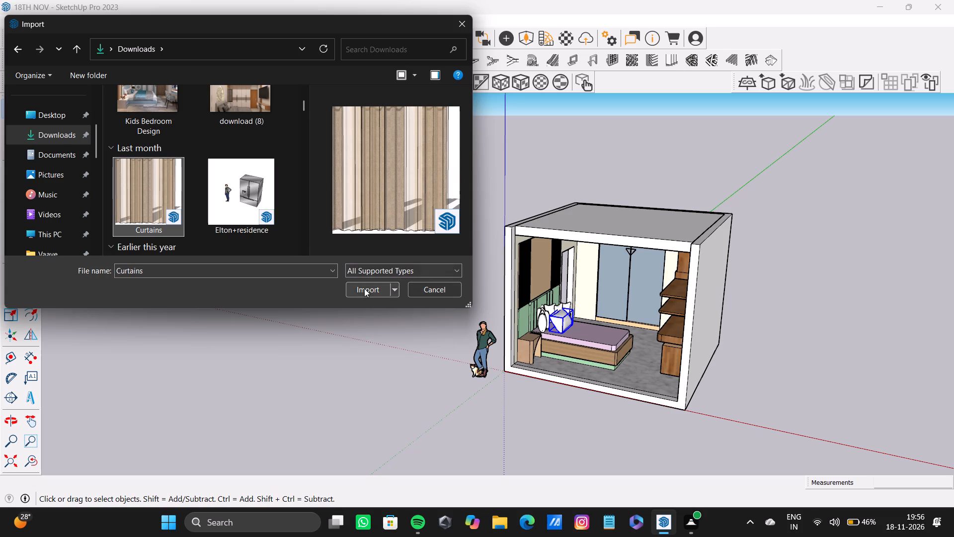
left_click(365, 289)
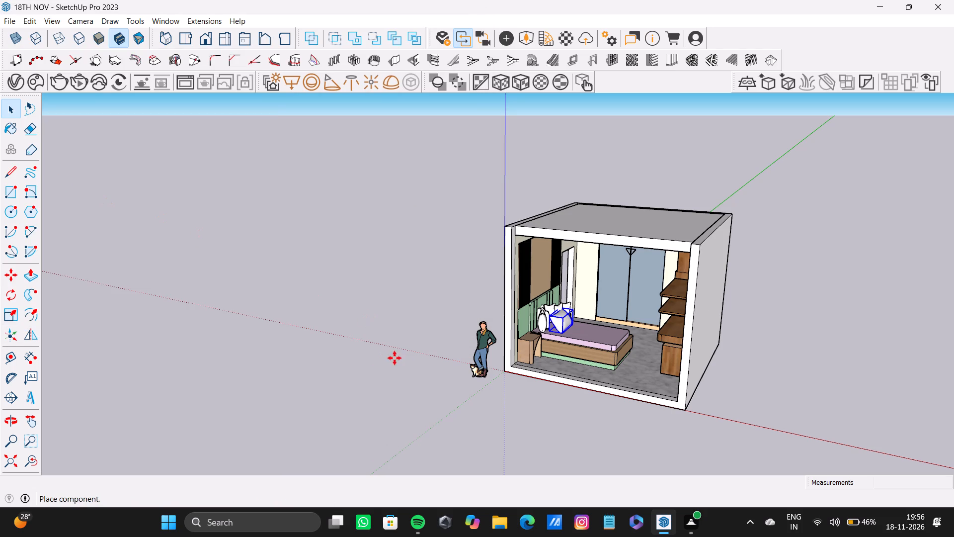
left_click(378, 350)
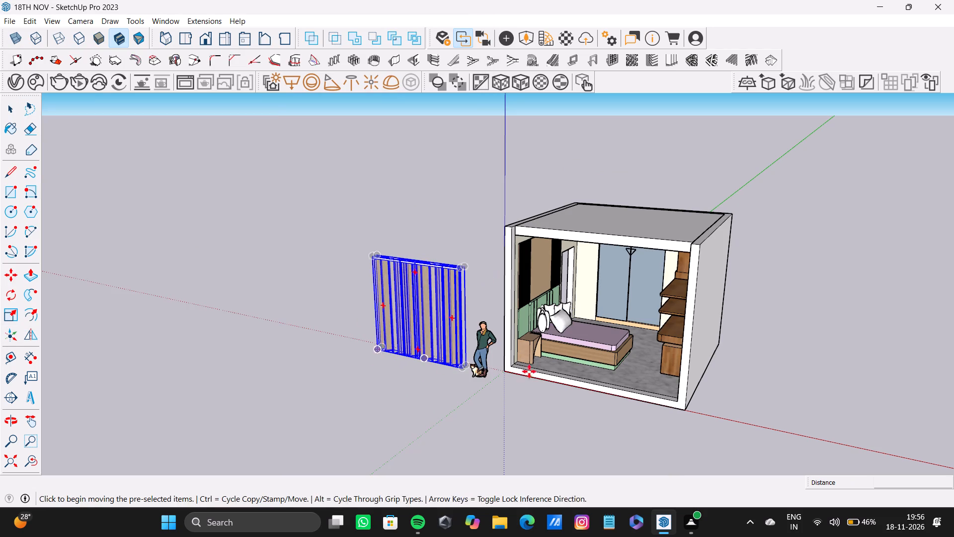
key("space")
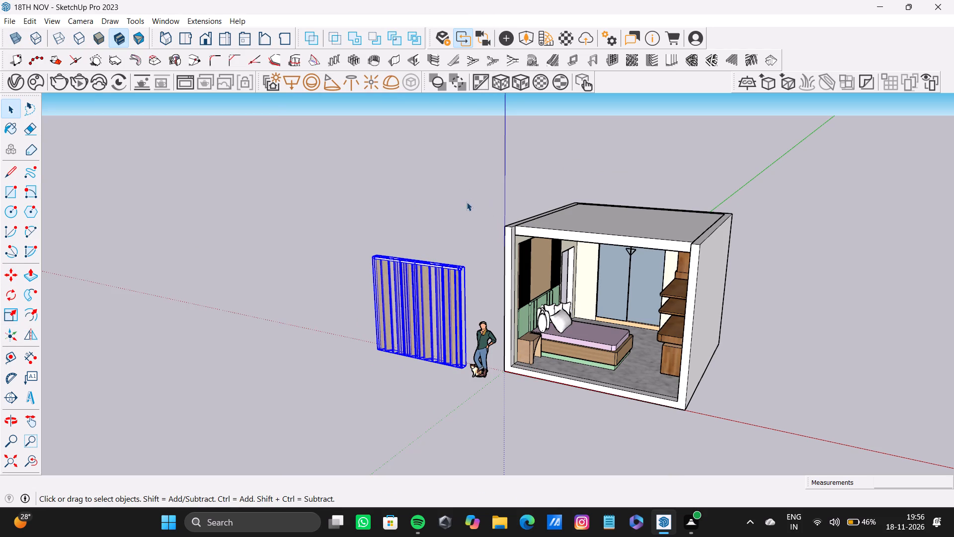
left_click(467, 202)
Open the curtain component for editing and scale all its geometry to about 0.63 of its width along the red axis.
scroll(436, 315, "up", 3)
double_click(427, 307)
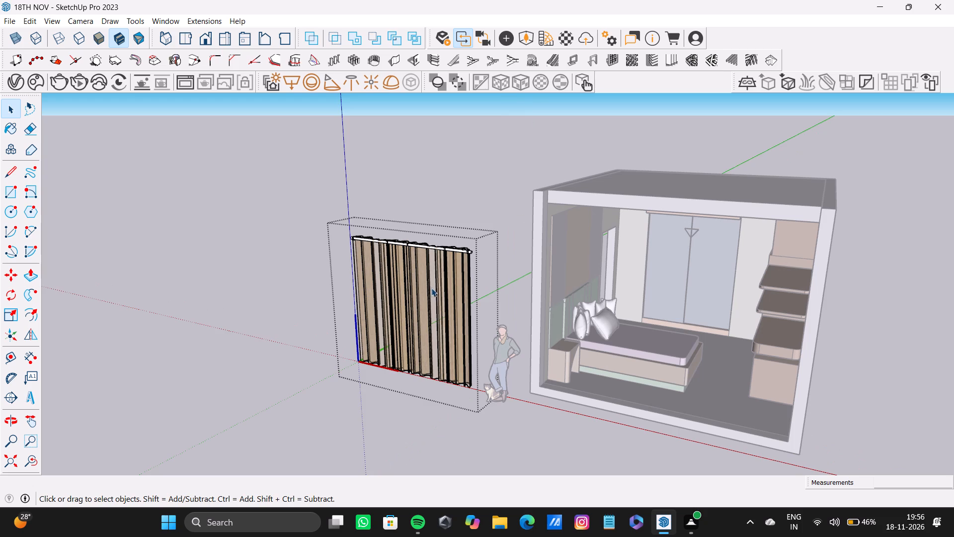
double_click(431, 288)
double_click(460, 190)
left_click_drag(333, 179, 523, 392)
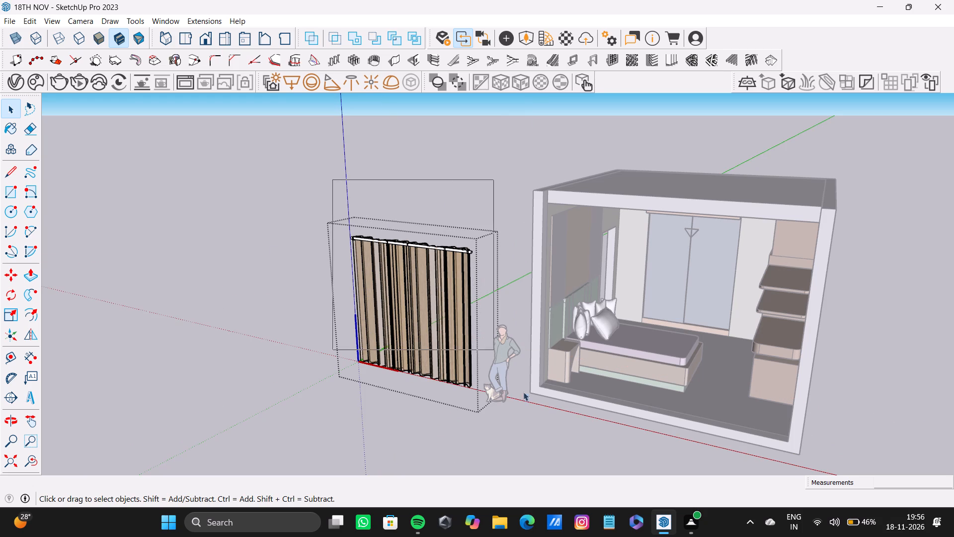
left_click_drag(523, 392, 531, 449)
key("s")
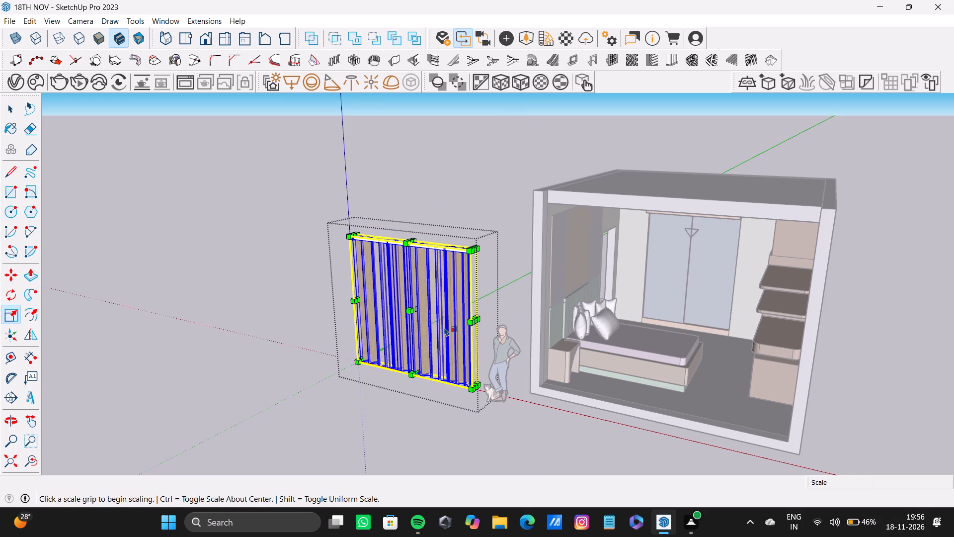
scroll(465, 336, "up", 9)
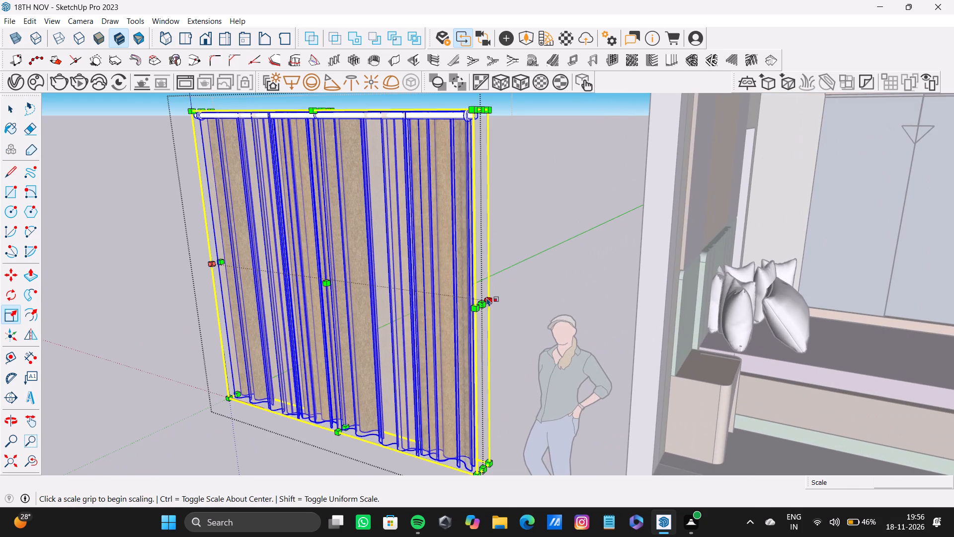
left_click_drag(482, 304, 371, 283)
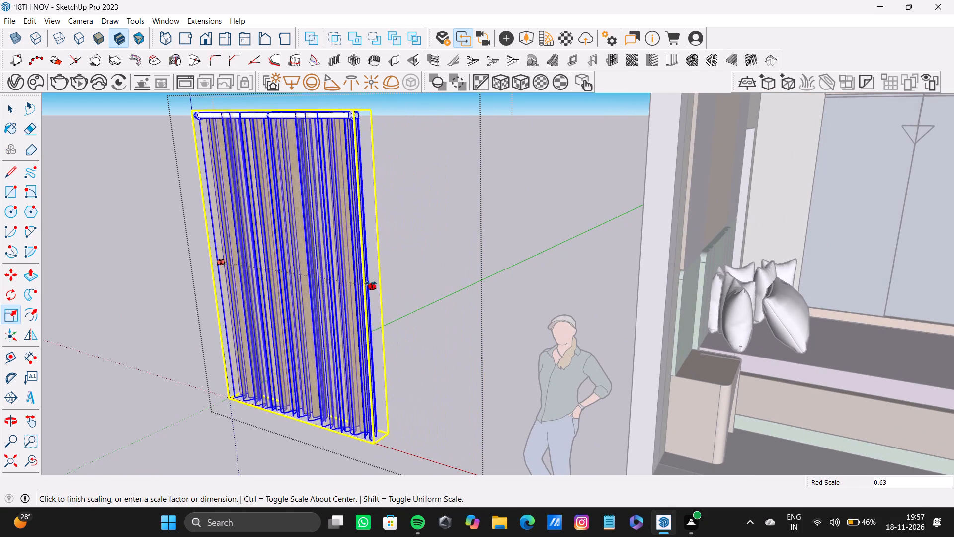
left_click_drag(371, 283, 370, 283)
left_click(439, 241)
key("space")
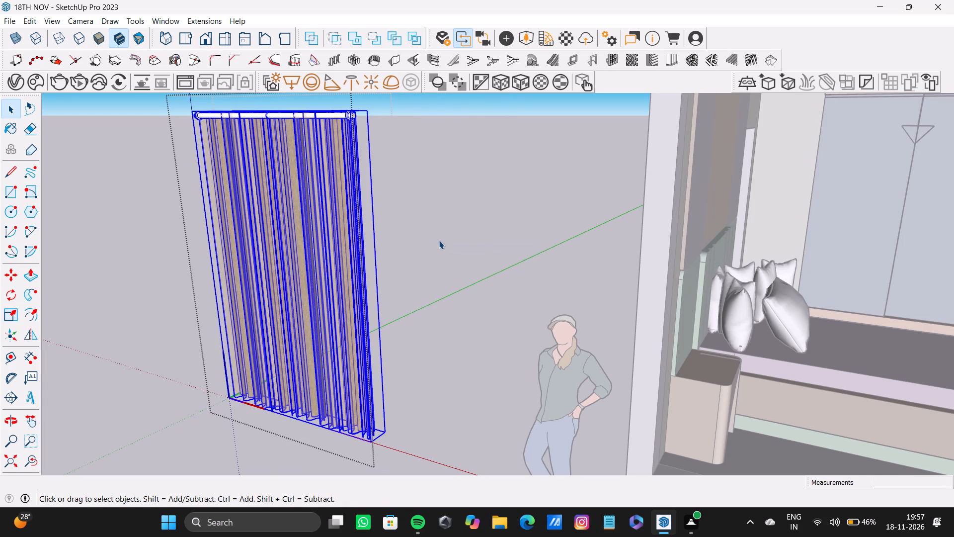
Move the curtain geometry from outside into the room, placing its top corner under the pelmet above the far window.
scroll(436, 240, "down", 12)
middle_click_drag(437, 257, 486, 195)
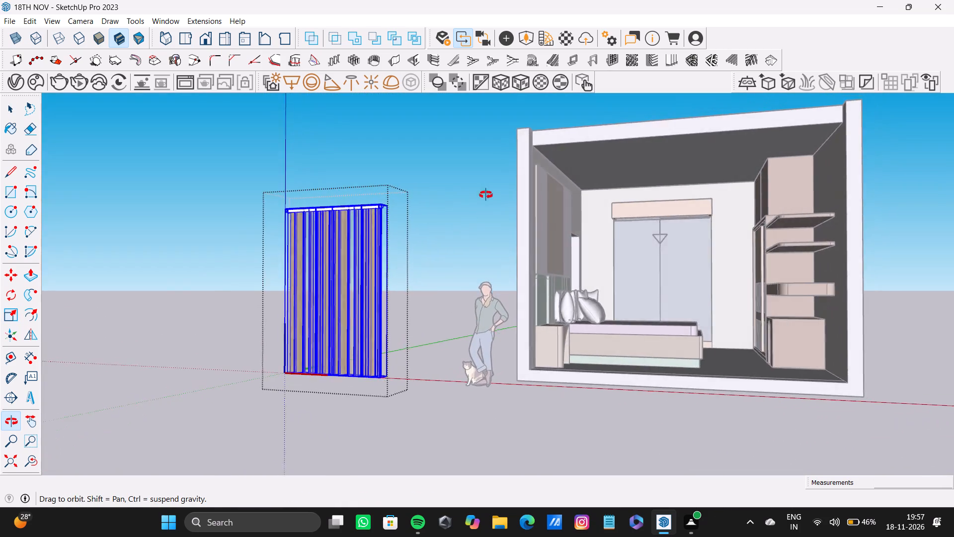
middle_click_drag(486, 195, 429, 330)
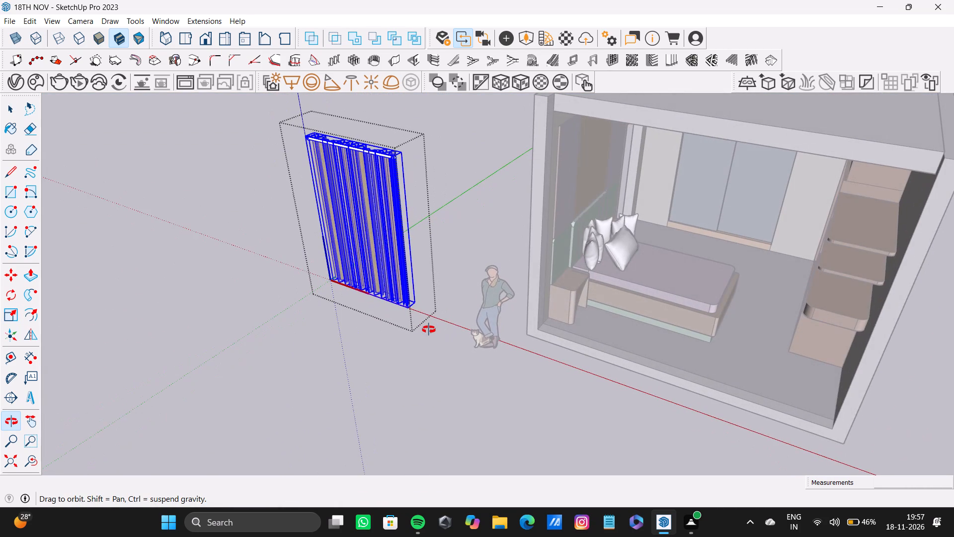
middle_click_drag(429, 330, 445, 189)
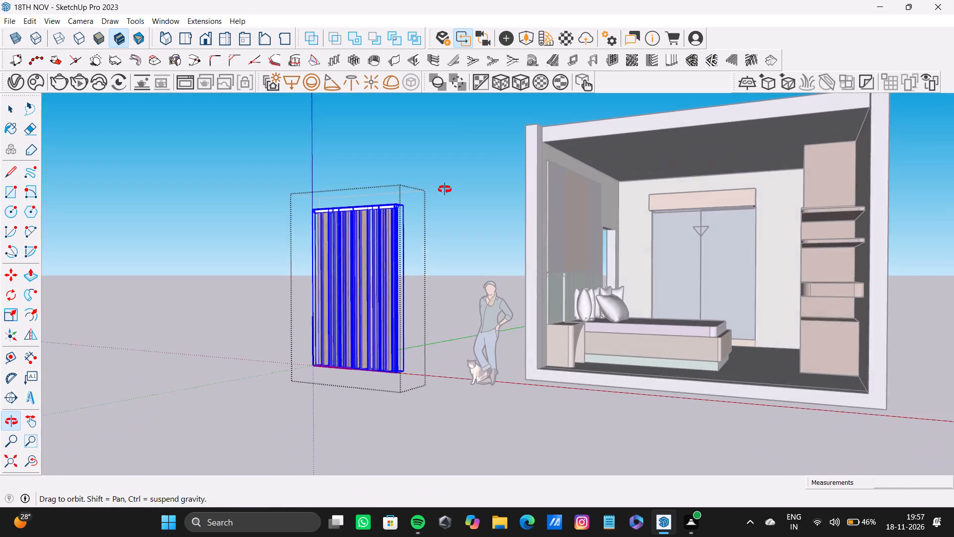
middle_click_drag(445, 189, 448, 187)
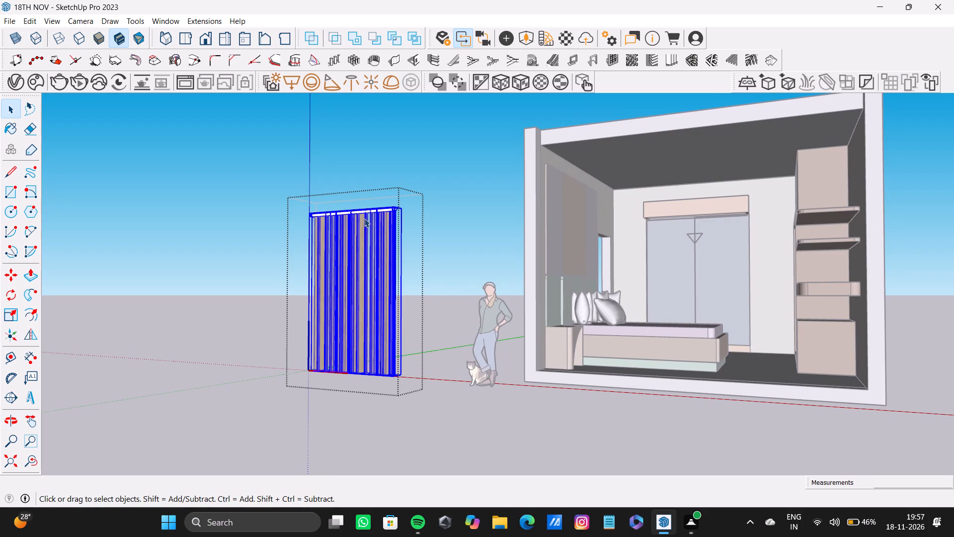
key("comma")
key("m")
scroll(303, 221, "up", 4)
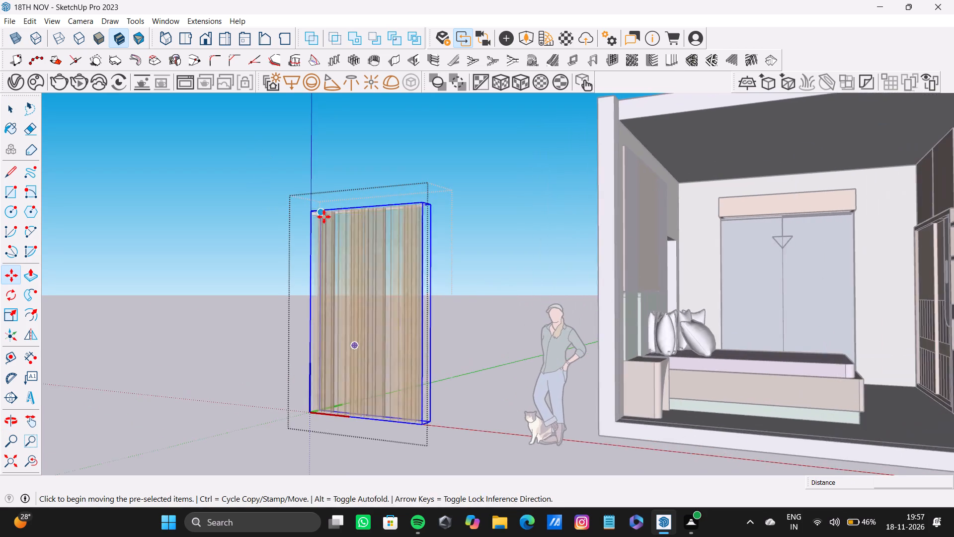
middle_click_drag(324, 217, 352, 372)
scroll(264, 218, "up", 6)
left_click(306, 223)
scroll(542, 307, "down", 2)
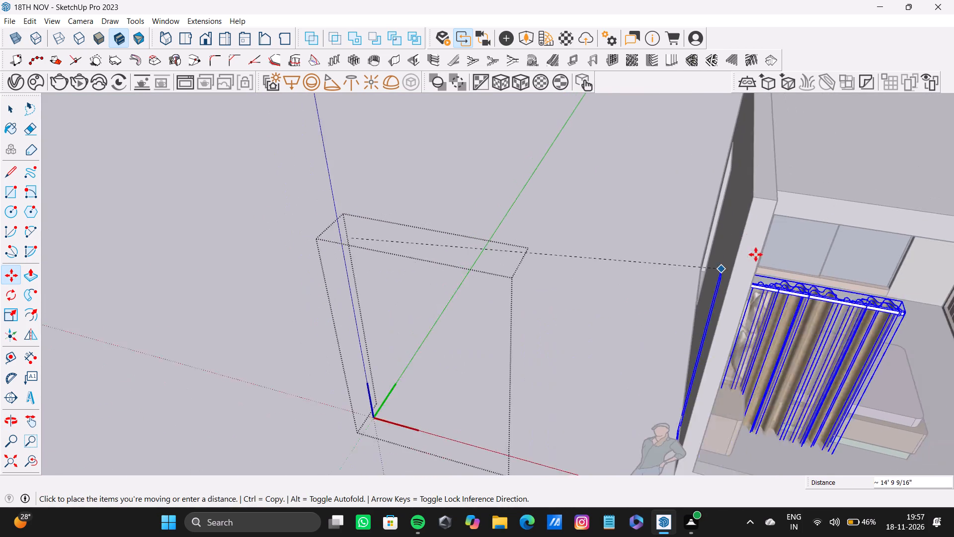
scroll(756, 255, "down", 2)
middle_click_drag(770, 237, 549, 115, "shift")
scroll(622, 153, "up", 5)
middle_click_drag(559, 115, 562, 264, "shift")
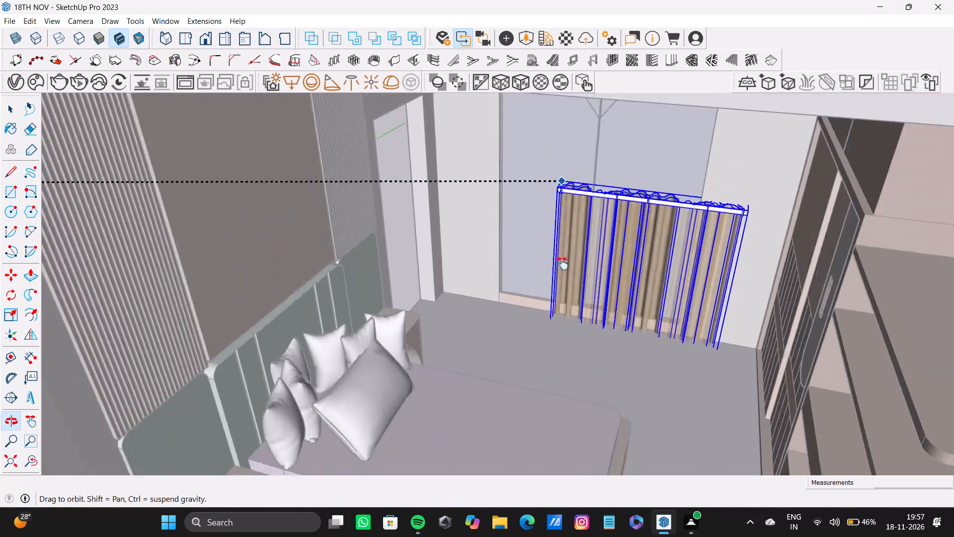
middle_click_drag(562, 264, 555, 113, "shift")
middle_click_drag(540, 121, 567, 172, "shift")
scroll(540, 316, "up", 2)
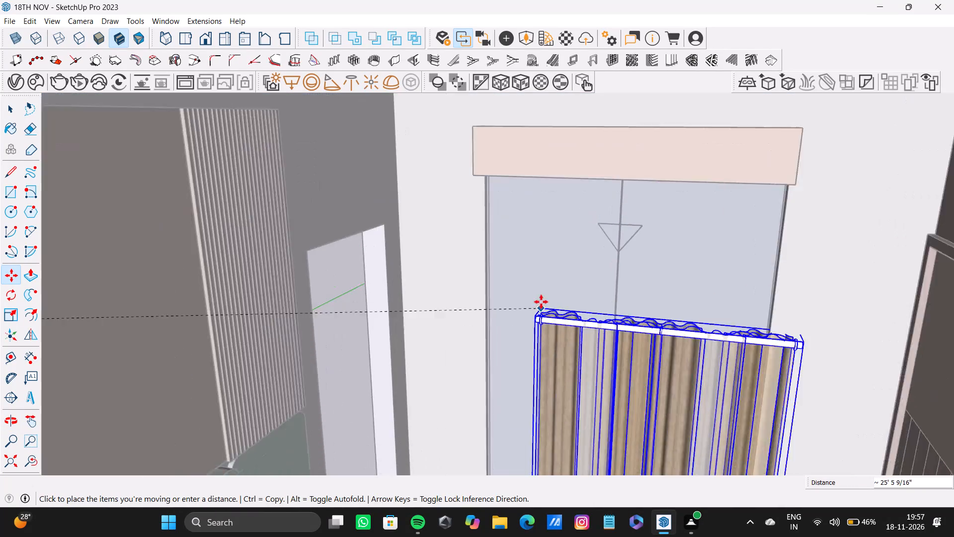
scroll(541, 302, "up", 3)
middle_click_drag(544, 269, 533, 204, "shift")
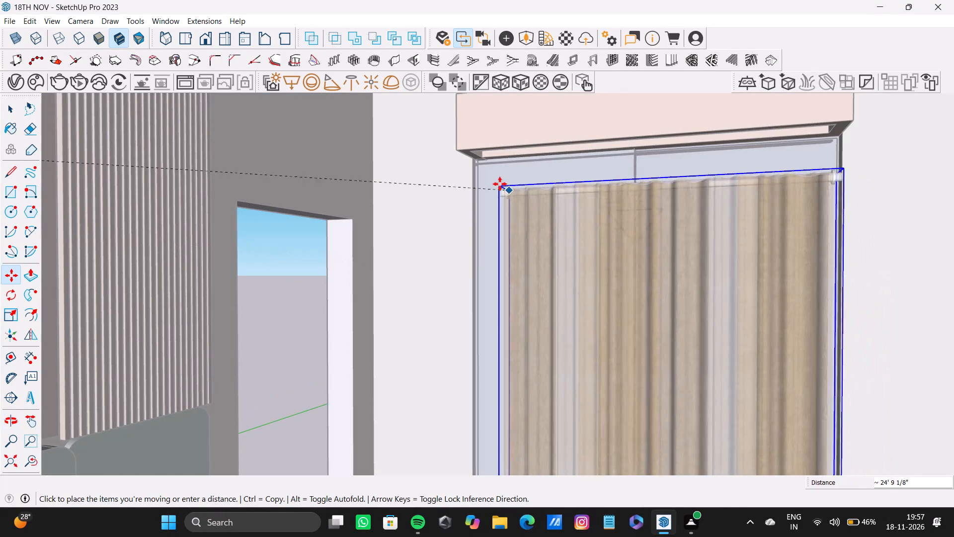
scroll(496, 182, "up", 7)
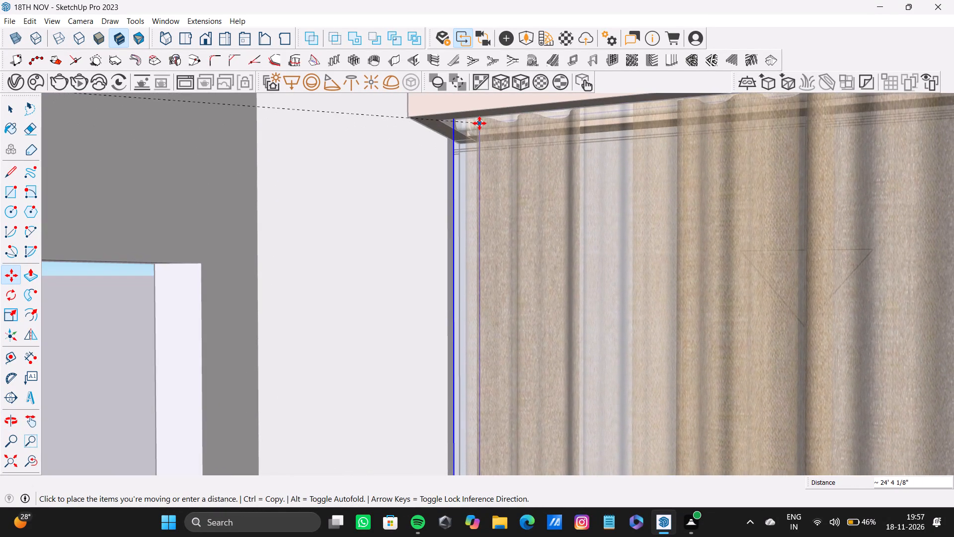
left_click(479, 123)
Scale the curtain to about 1.11 of its width along the red axis and slightly increase its depth.
scroll(538, 213, "down", 4)
middle_click_drag(544, 234, 614, 230)
scroll(610, 234, "down", 10)
middle_click_drag(629, 253, 535, 263, "shift")
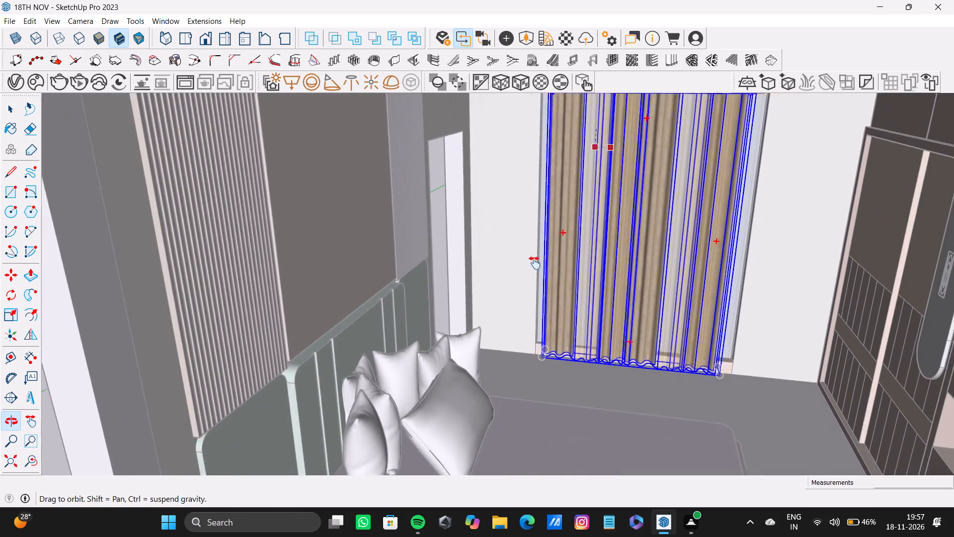
middle_click_drag(535, 263, 421, 265, "shift")
key("s")
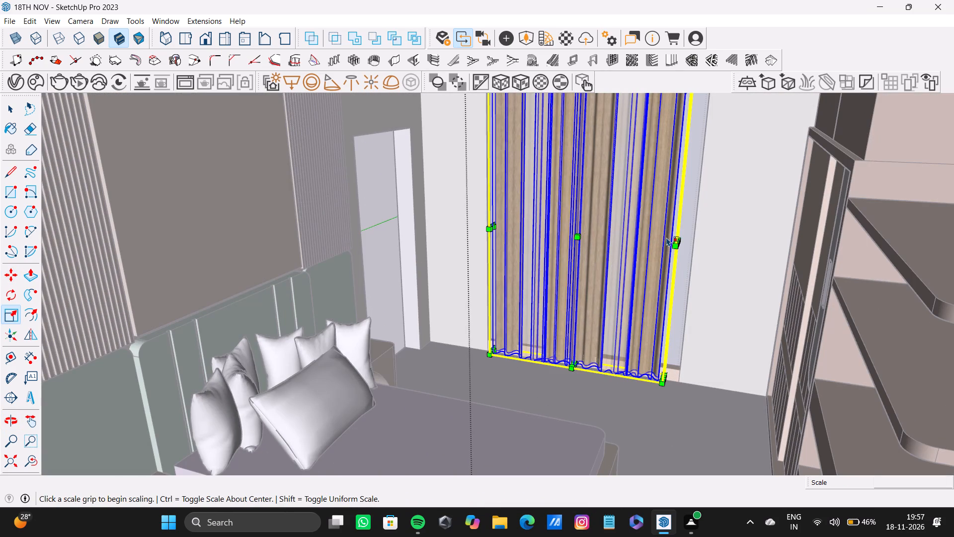
scroll(693, 249, "up", 8)
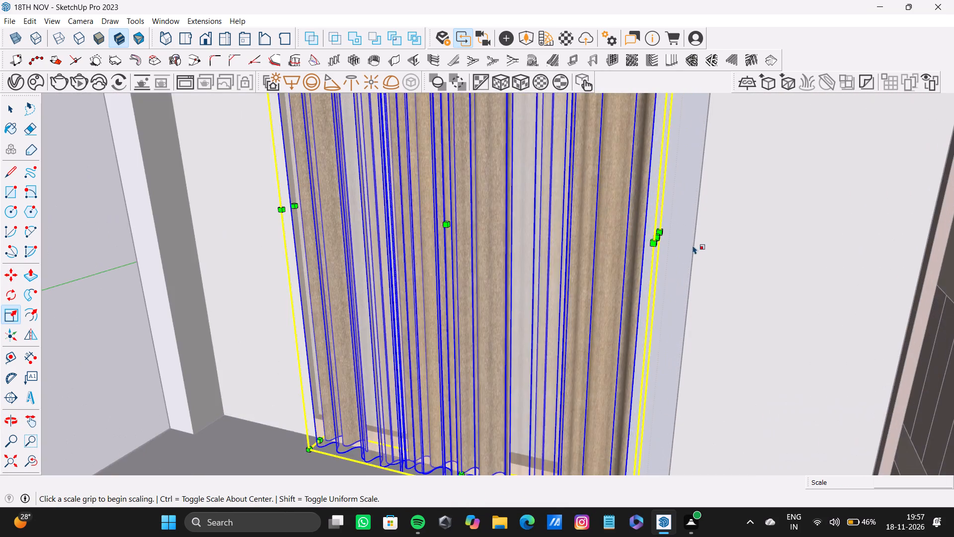
middle_click_drag(697, 249, 676, 255)
left_click_drag(637, 244, 662, 247)
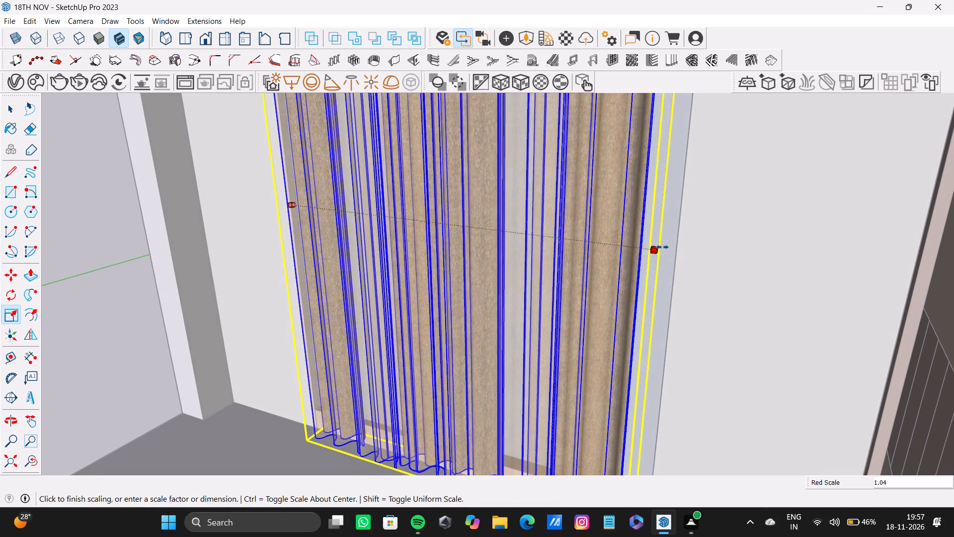
left_click_drag(662, 247, 689, 254)
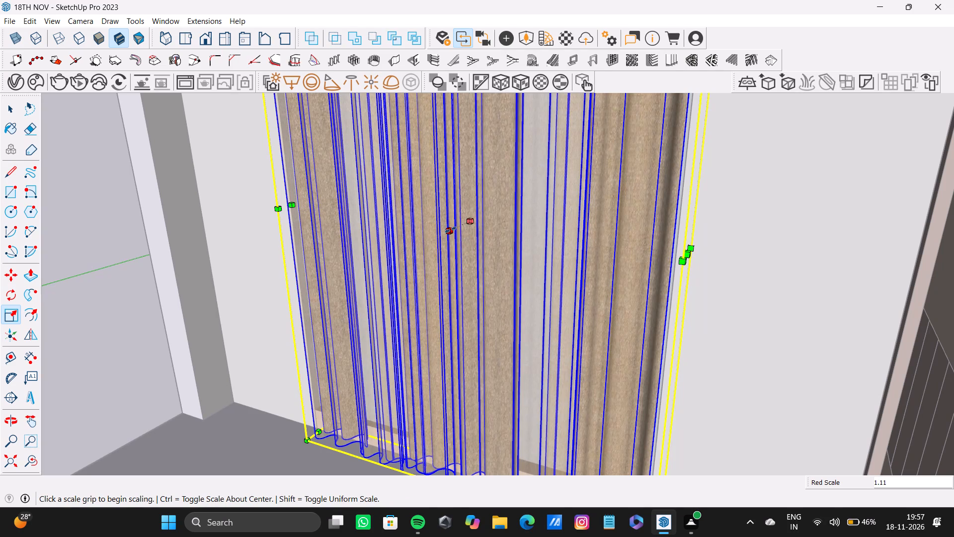
left_click_drag(451, 229, 439, 232)
Stretch the curtain's bottom edge down towards the floor, scaling it about 1.02 along the blue axis.
middle_click_drag(502, 323, 483, 373)
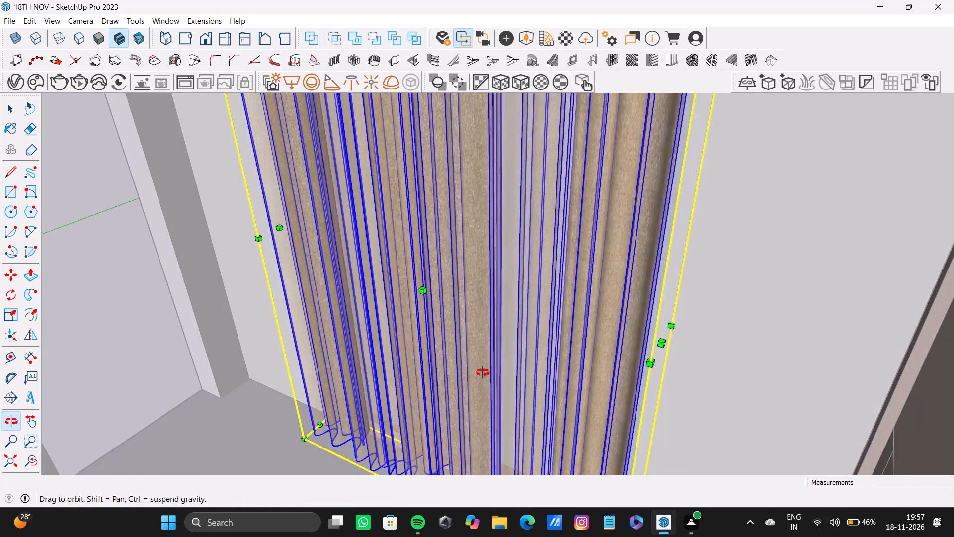
middle_click_drag(483, 373, 480, 374)
left_click(9, 459)
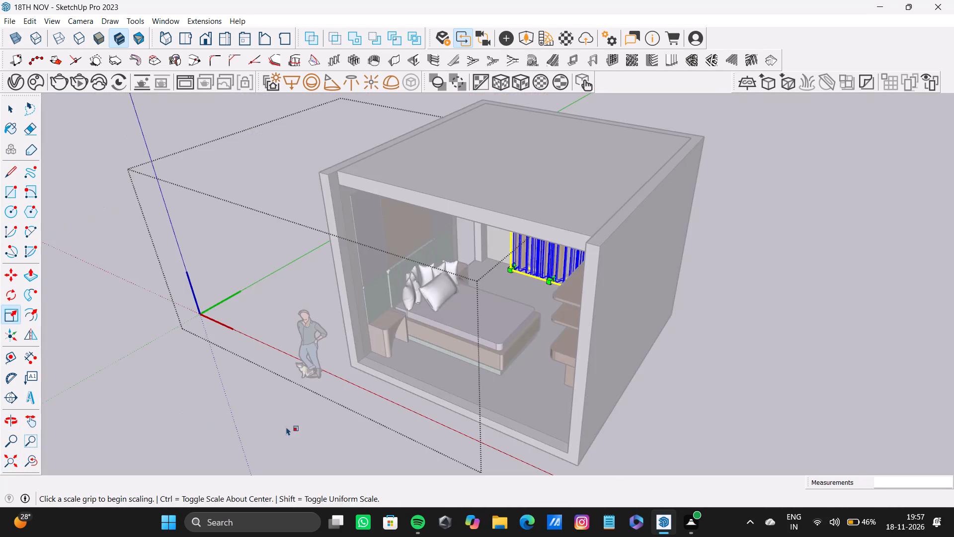
middle_click_drag(306, 416, 399, 306)
scroll(472, 327, "up", 12)
middle_click_drag(522, 354, 497, 361)
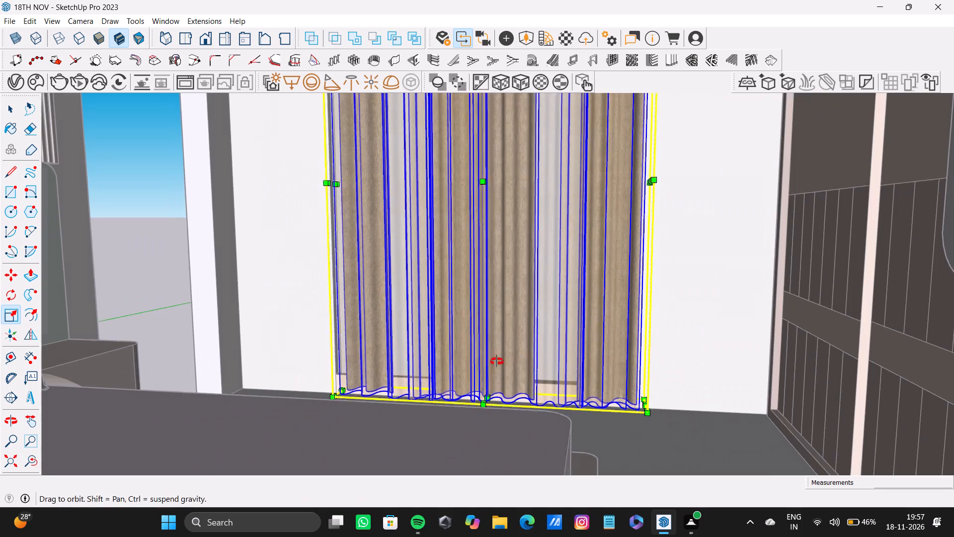
middle_click_drag(497, 361, 489, 368)
scroll(501, 392, "up", 4)
left_click_drag(492, 393, 492, 405)
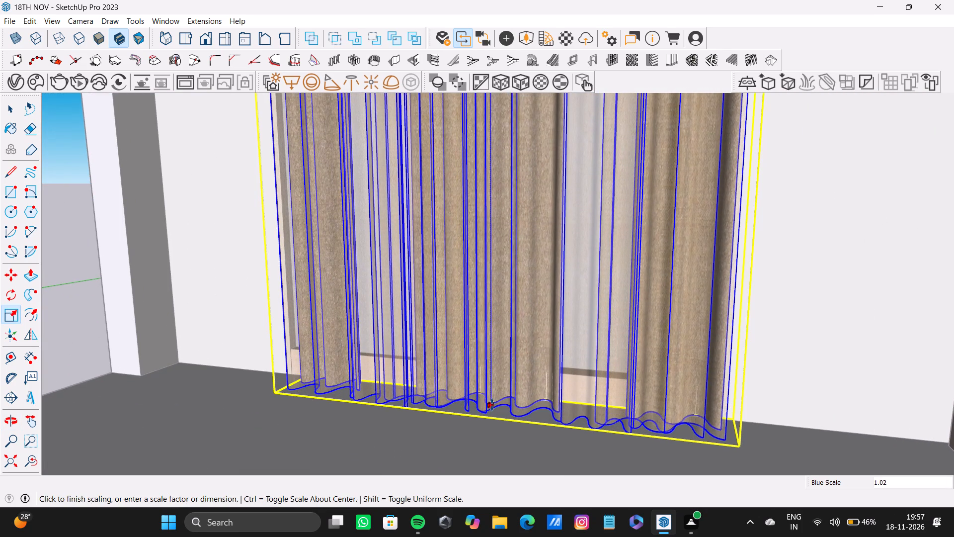
left_click_drag(492, 405, 493, 416)
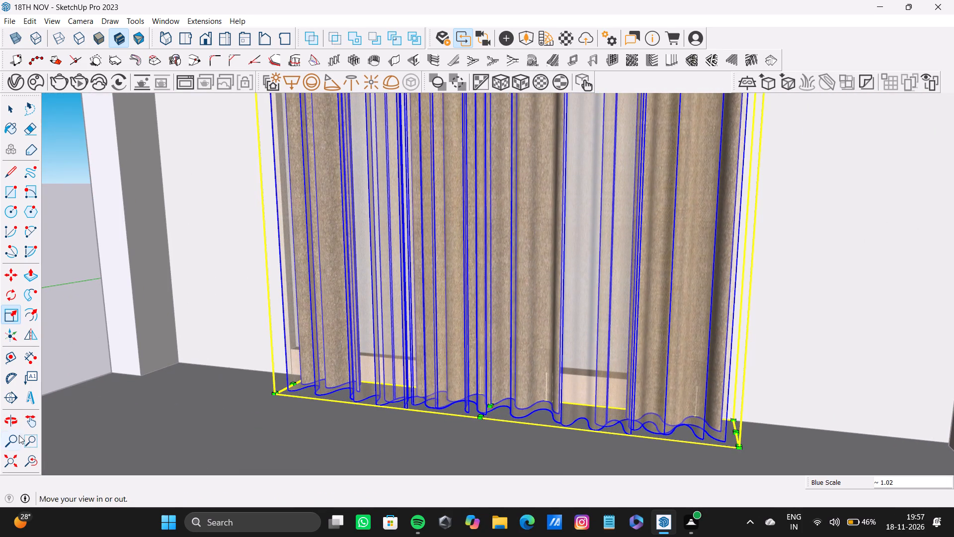
Scale the curtain to about 0.97 along the red axis from its edge nearest the wardrobe.
left_click(12, 460)
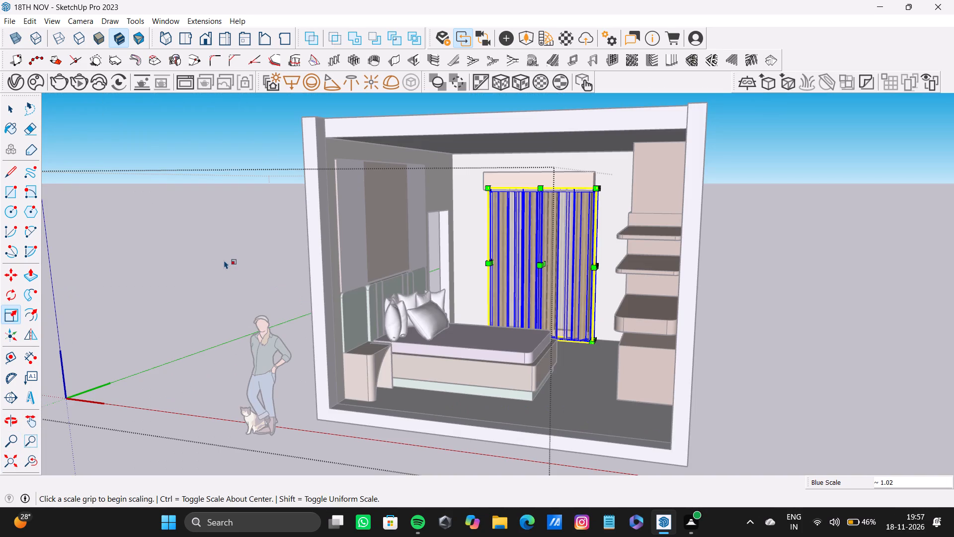
scroll(602, 245, "up", 15)
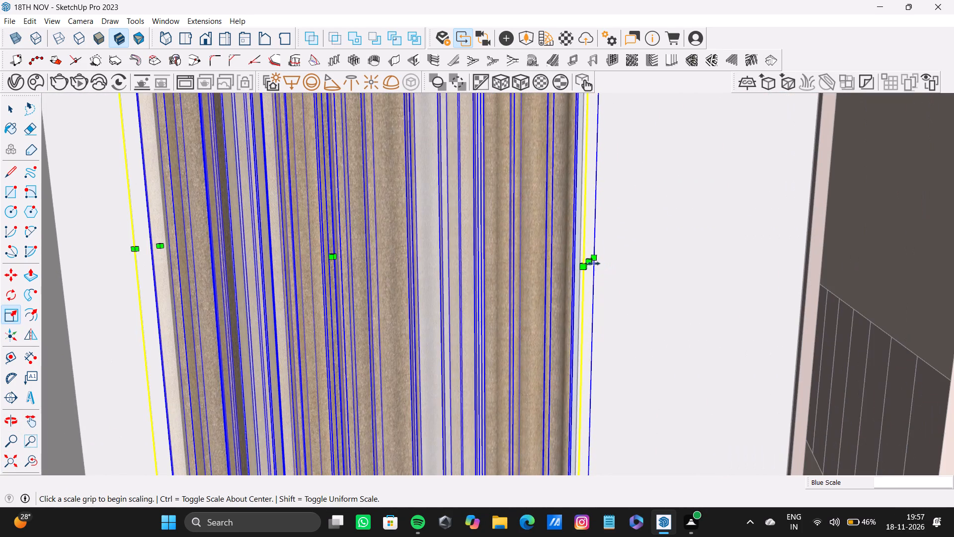
left_click_drag(592, 264, 574, 261)
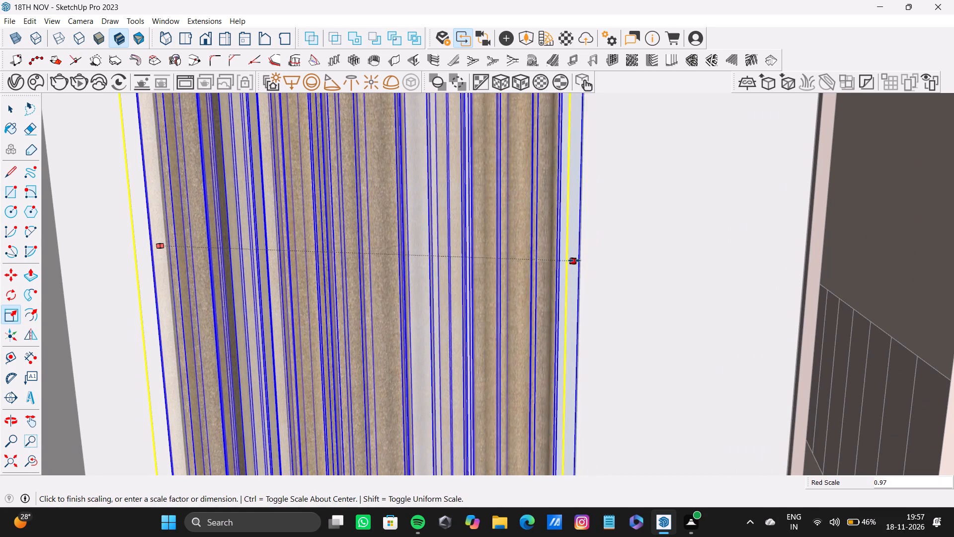
left_click_drag(574, 261, 573, 261)
Stretch the curtain's top edge up behind the pelmet, then scale it about 0.93 along green and 1.00 along blue.
scroll(527, 268, "down", 10)
middle_click_drag(527, 268, 595, 230)
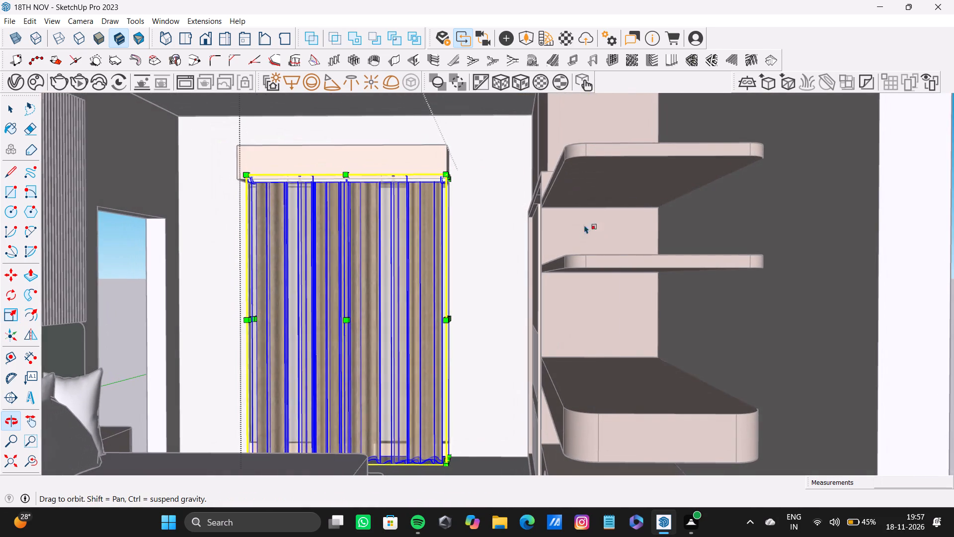
scroll(333, 86, "up", 9)
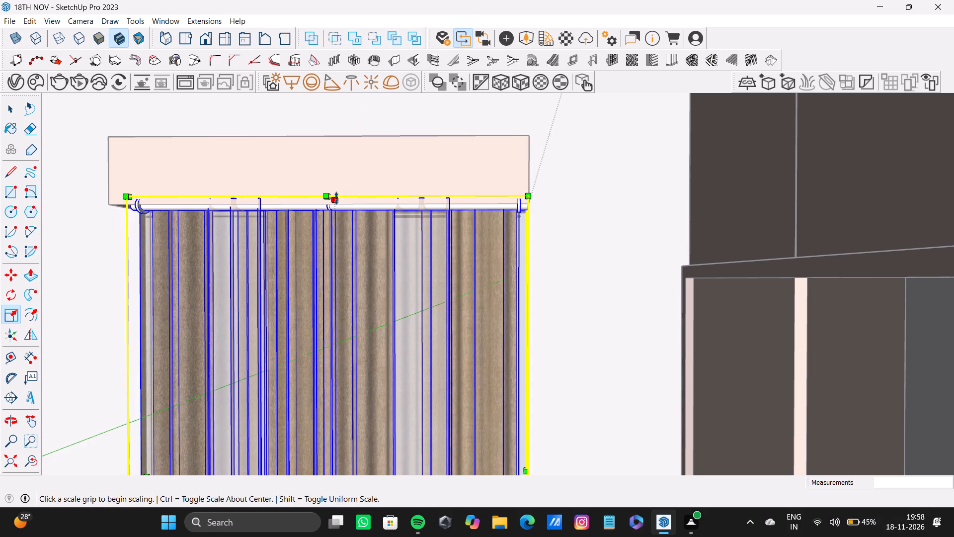
left_click_drag(335, 200, 326, 185)
left_click_drag(326, 186, 330, 186)
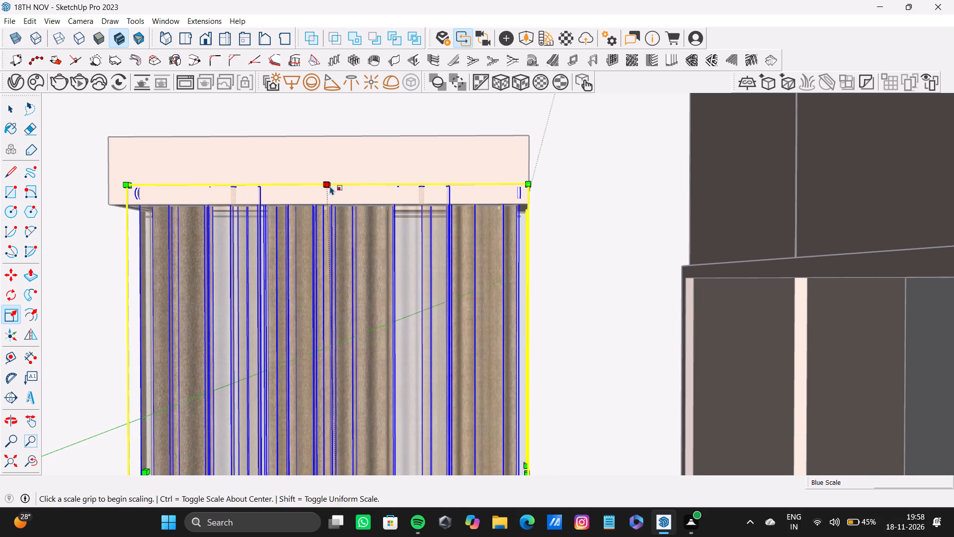
left_click_drag(330, 186, 331, 187)
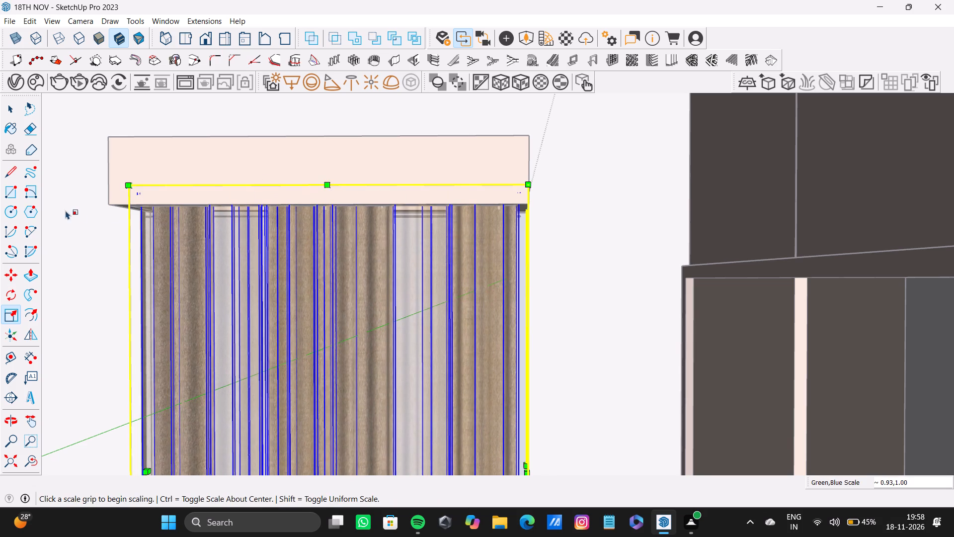
Widen the curtain about 1.04 along the red axis from its edge nearest the bed's headboard wall.
scroll(208, 305, "down", 4)
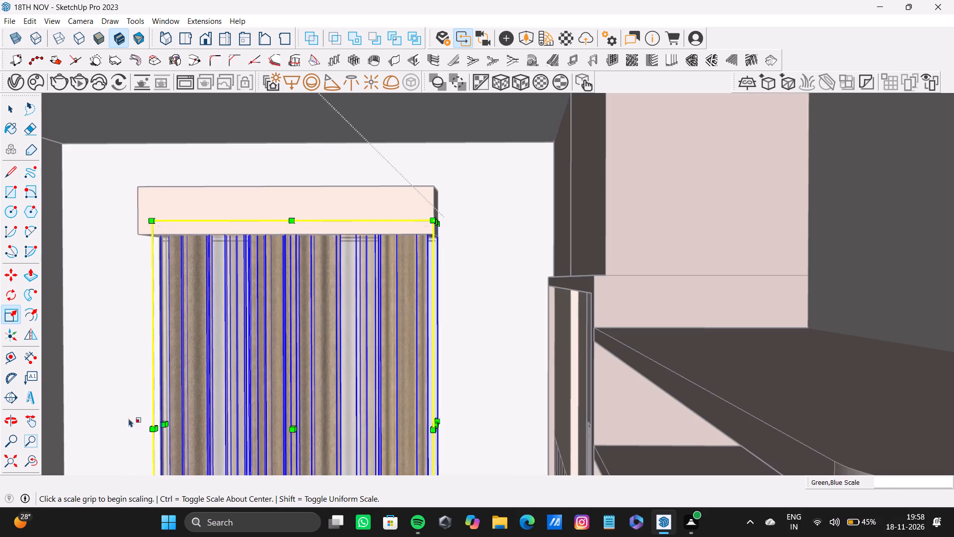
left_click_drag(163, 420, 156, 420)
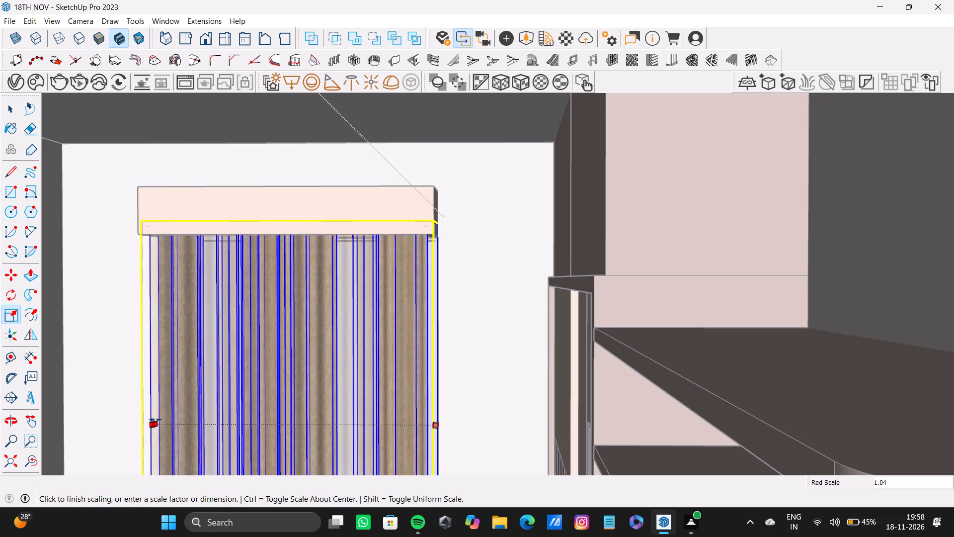
left_click_drag(156, 420, 155, 420)
Deselect the curtain geometry and exit component editing back to the whole bedroom model.
left_click(9, 458)
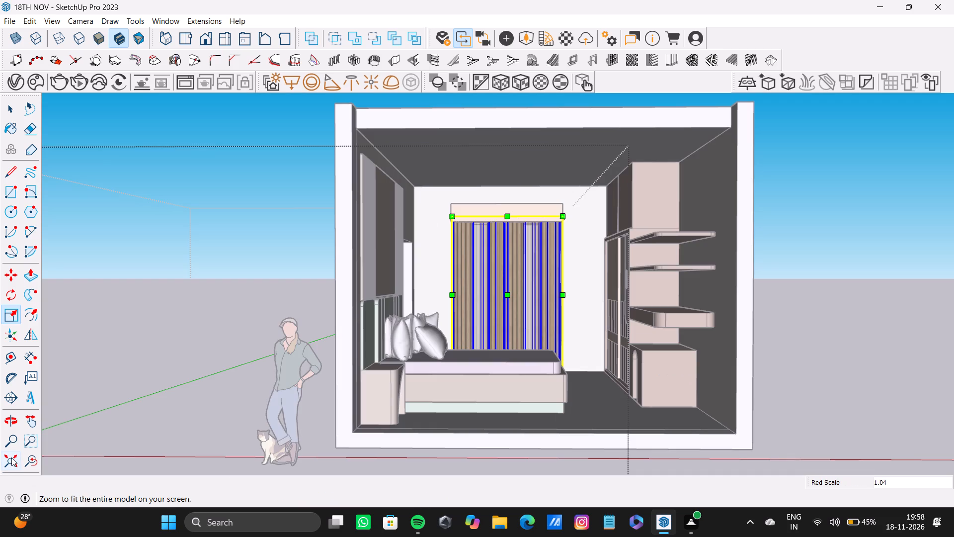
key("space")
left_click(260, 281)
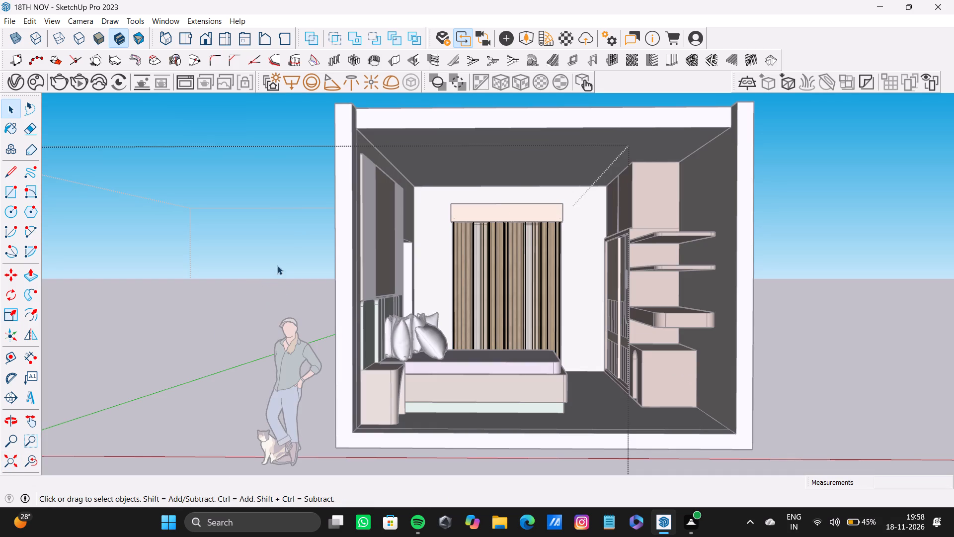
left_click(283, 255)
double_click(244, 201)
left_click(816, 248)
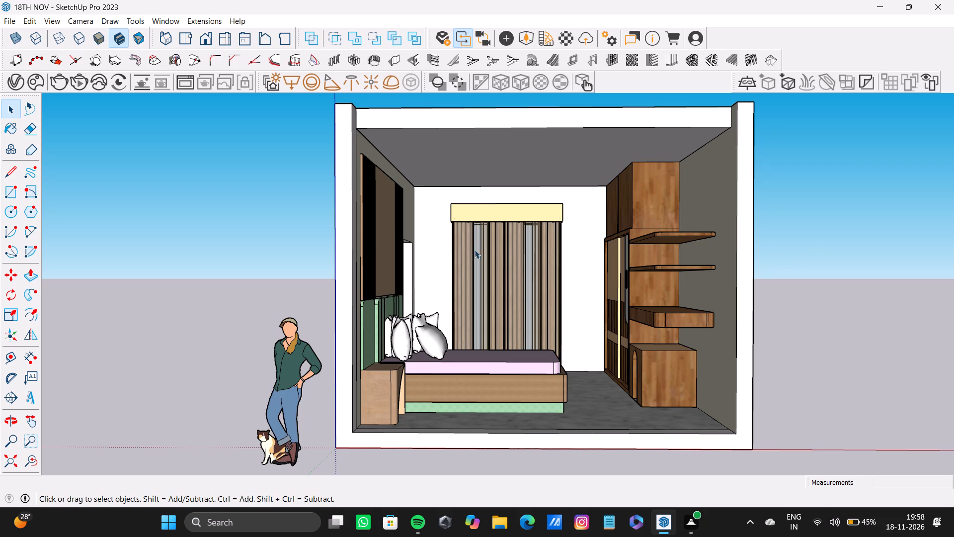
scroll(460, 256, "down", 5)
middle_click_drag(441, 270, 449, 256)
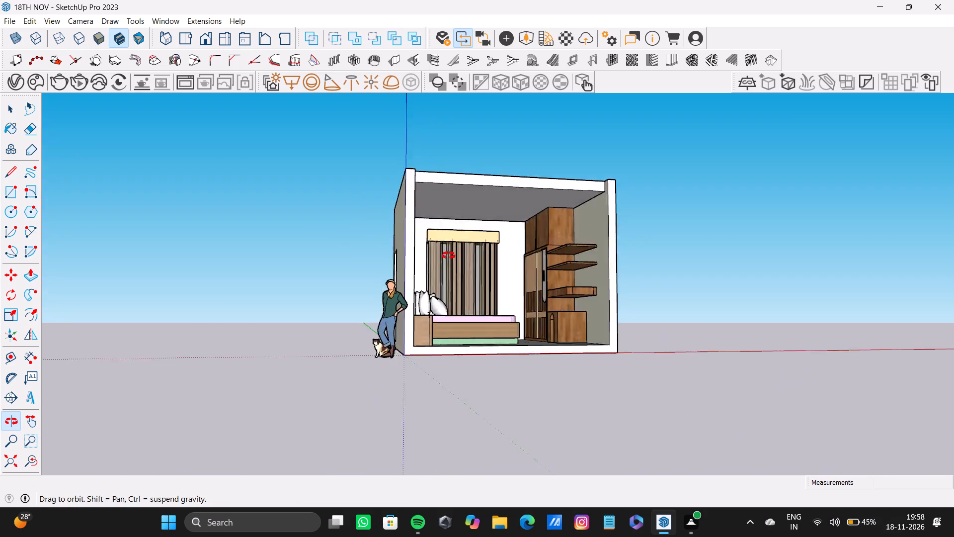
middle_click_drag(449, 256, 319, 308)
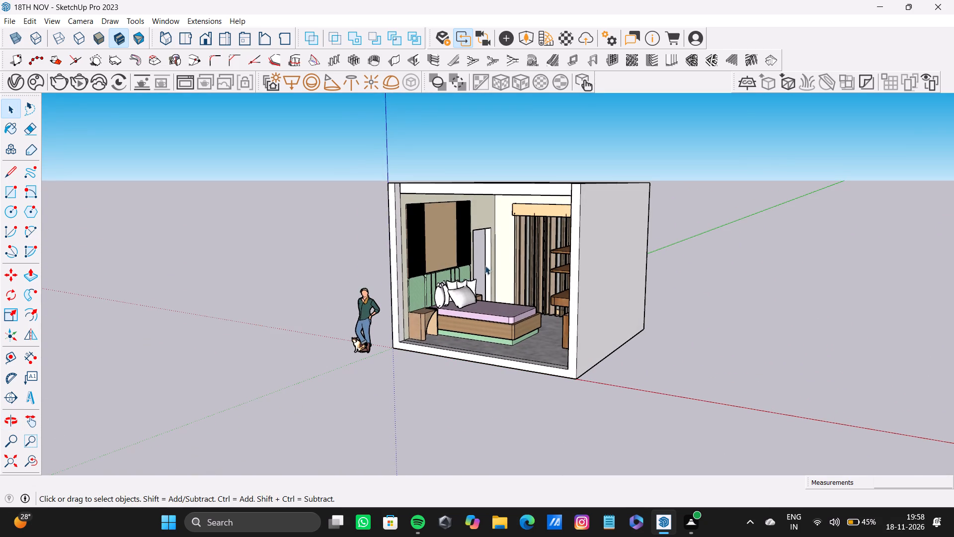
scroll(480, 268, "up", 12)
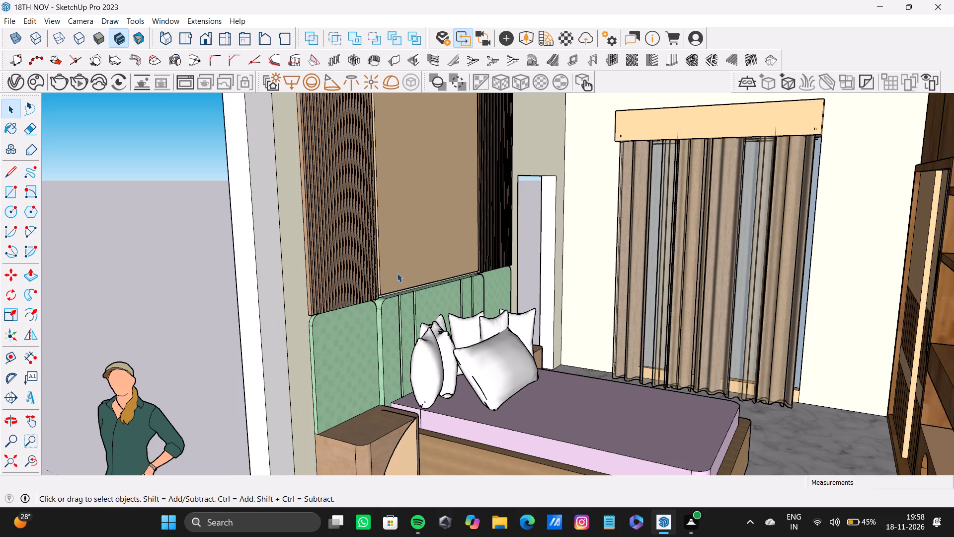
Examine the curtain's fit beneath the window pelmet and view the whole room from outside at the wall with the door opening.
scroll(411, 262, "down", 4)
middle_click_drag(416, 254, 571, 239, "shift")
scroll(415, 270, "up", 13)
middle_click_drag(497, 257, 486, 170)
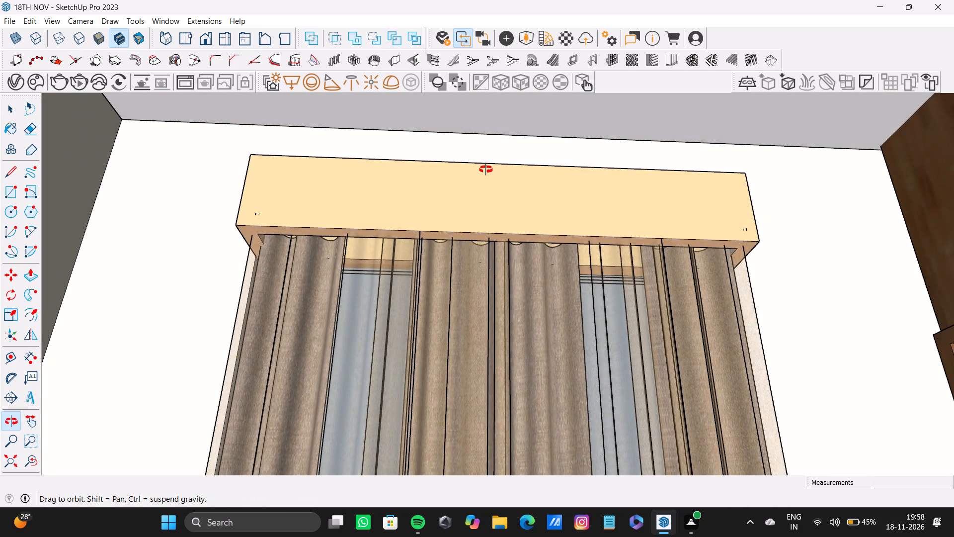
middle_click_drag(486, 170, 480, 316)
scroll(489, 321, "down", 9)
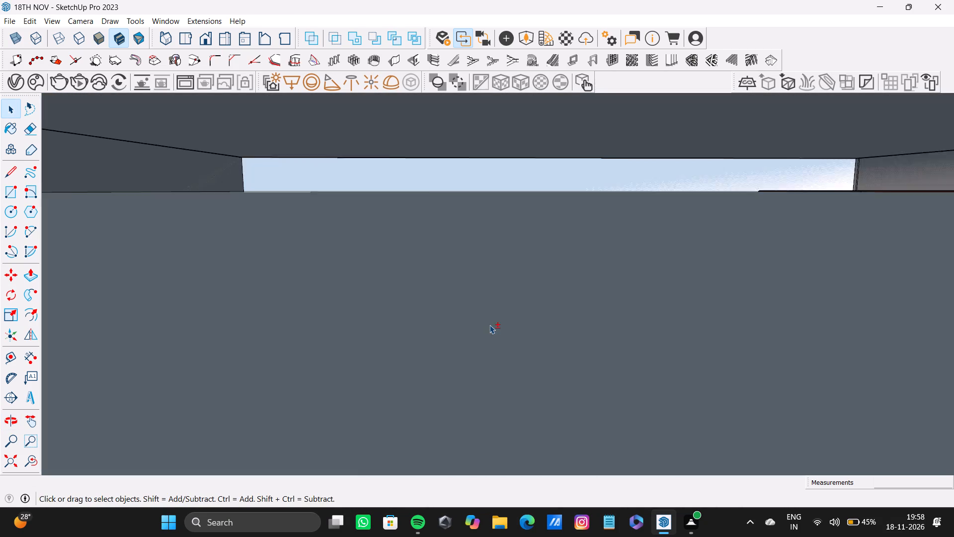
scroll(489, 325, "down", 1)
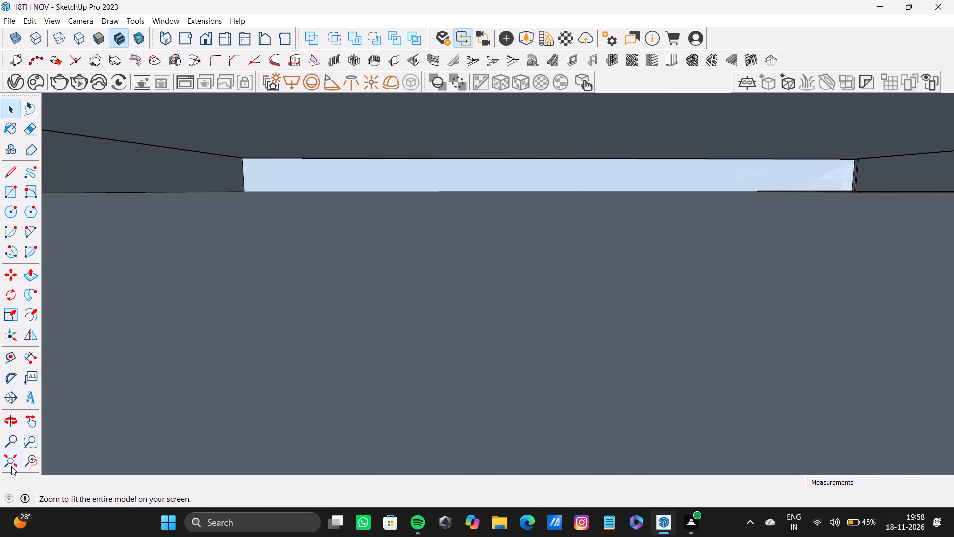
left_click(11, 466)
middle_click_drag(301, 383, 478, 374)
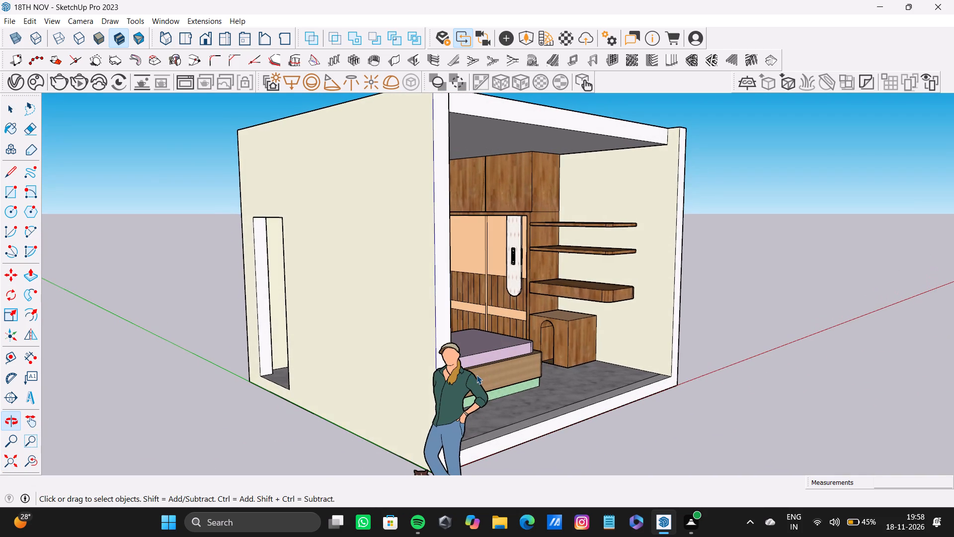
scroll(493, 241, "up", 3)
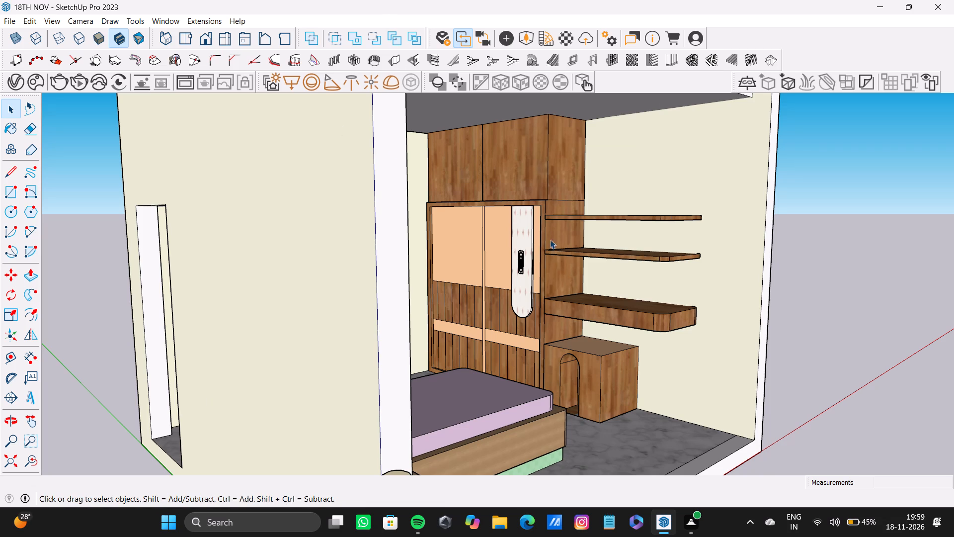
scroll(550, 246, "down", 20)
scroll(550, 246, "down", 18)
middle_click_drag(534, 279, 535, 279)
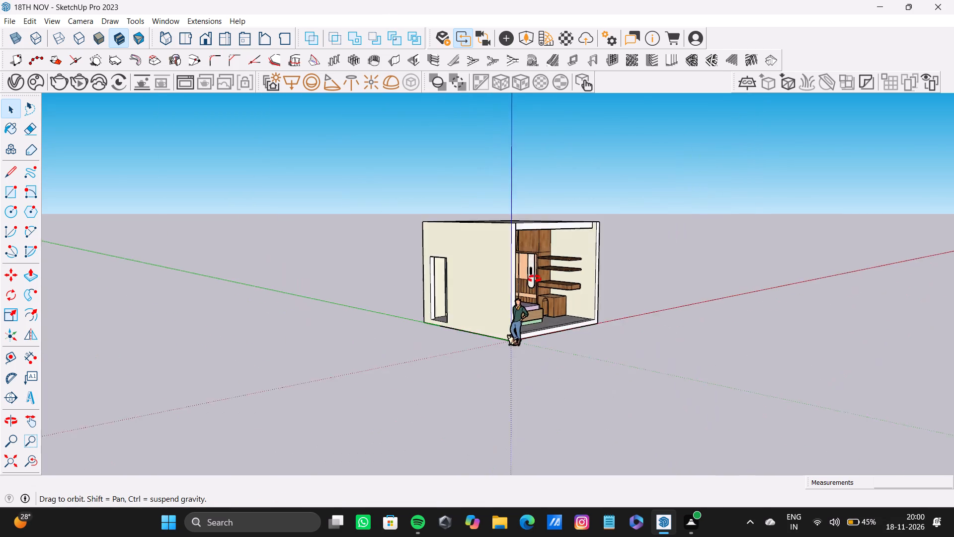
middle_click_drag(535, 279, 649, 295)
scroll(515, 313, "up", 7)
middle_click_drag(420, 272, 428, 256)
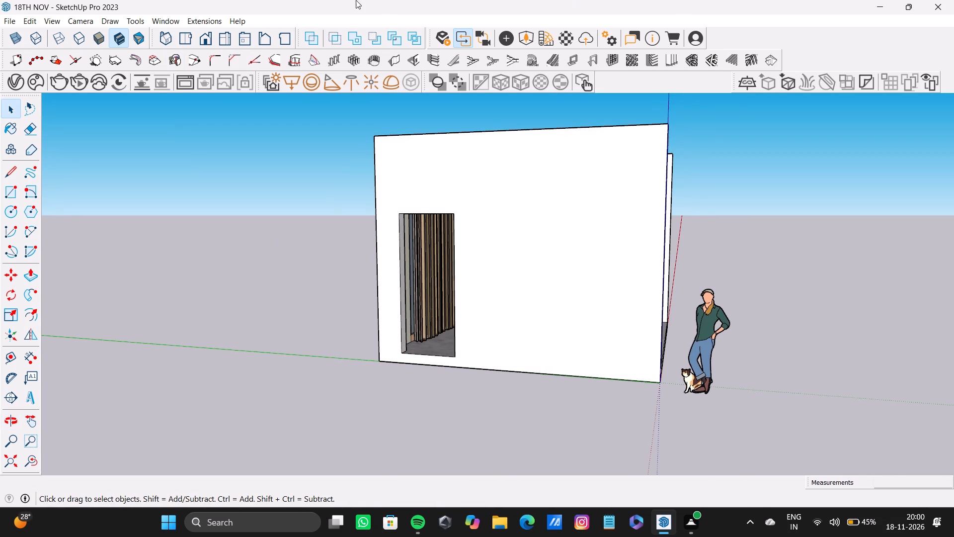
Import the door+(2) model from Downloads and place it on the ground outside, beside the wall with the door opening.
left_click(10, 20)
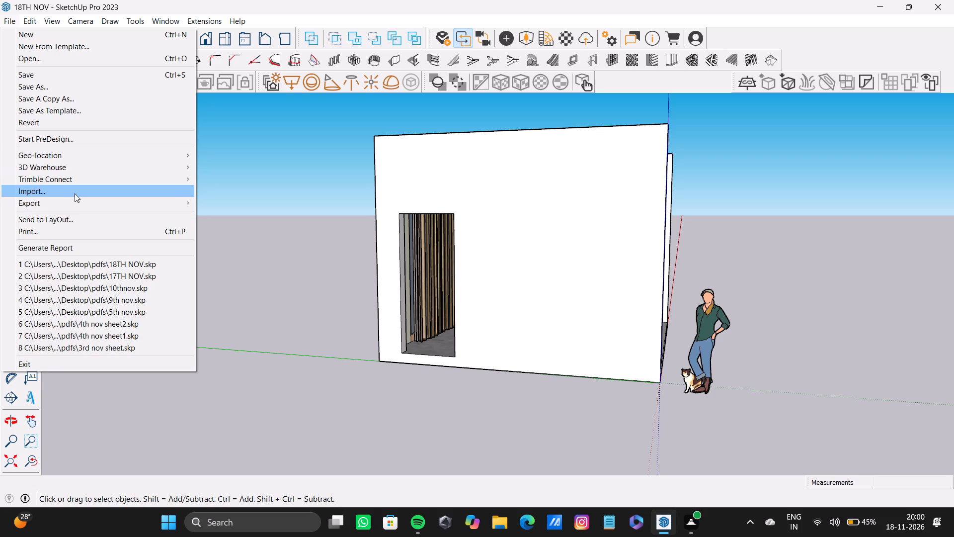
left_click(75, 192)
scroll(159, 149, "down", 4)
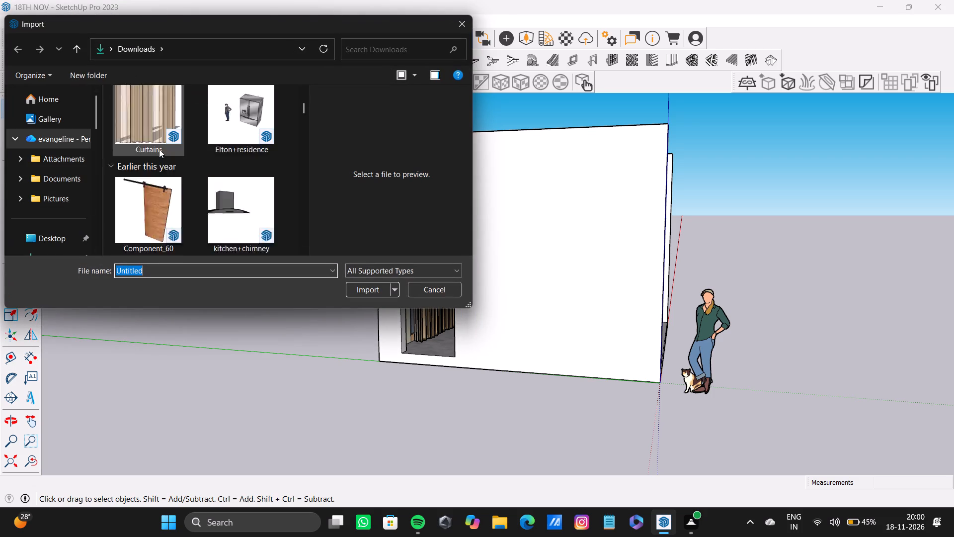
scroll(198, 161, "down", 8)
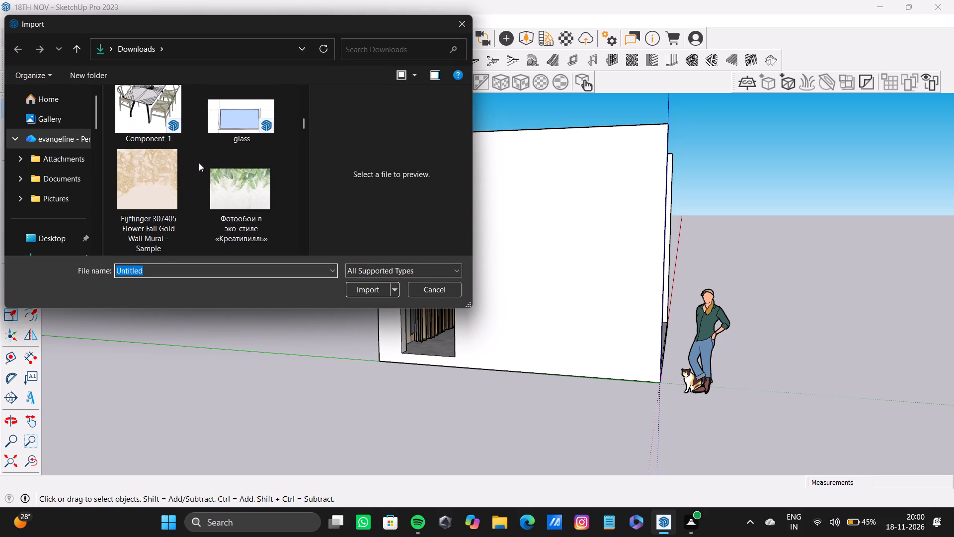
scroll(199, 165, "down", 12)
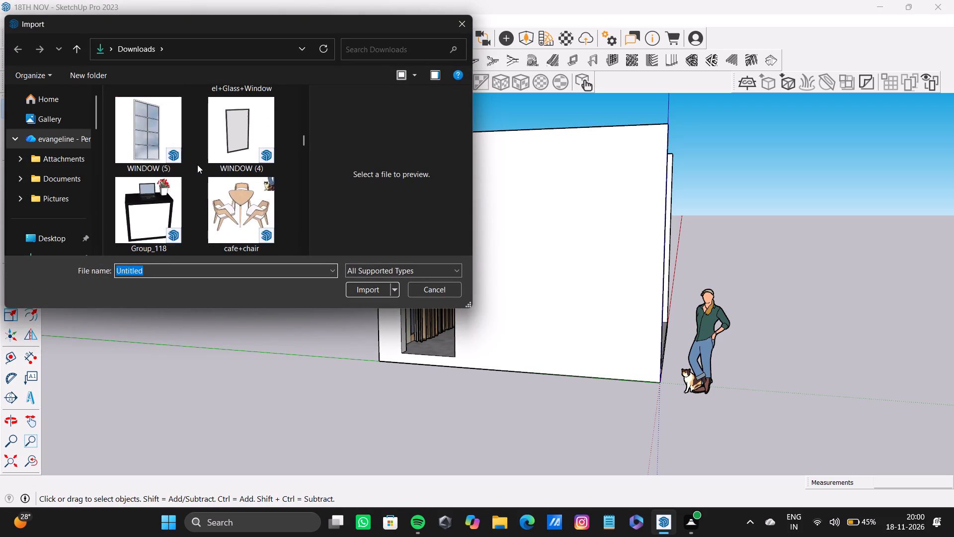
scroll(197, 165, "down", 10)
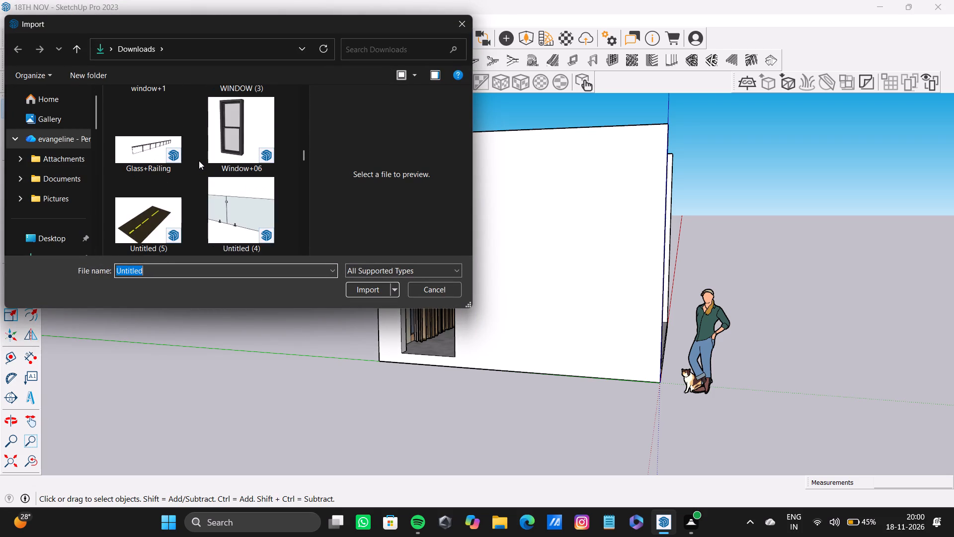
scroll(199, 161, "down", 16)
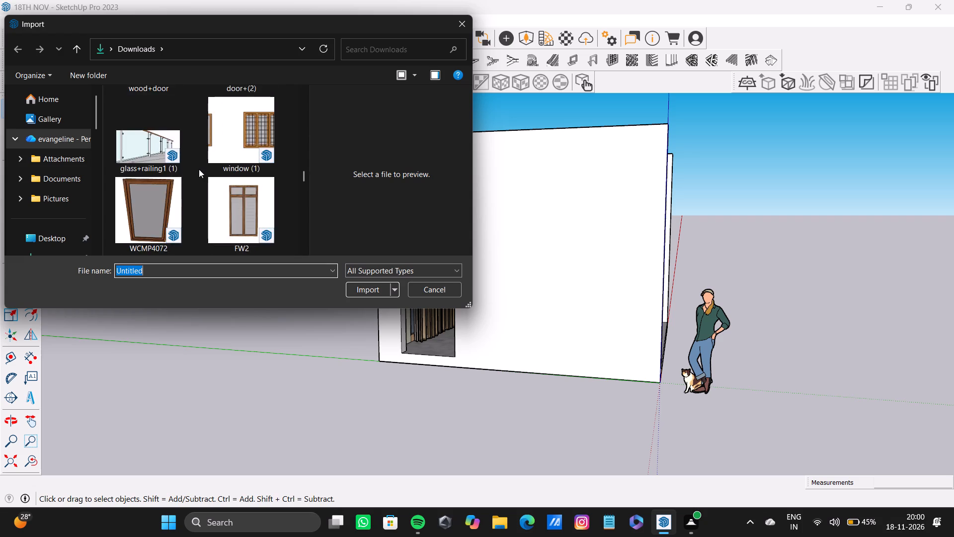
scroll(200, 168, "down", 6)
scroll(200, 167, "up", 6)
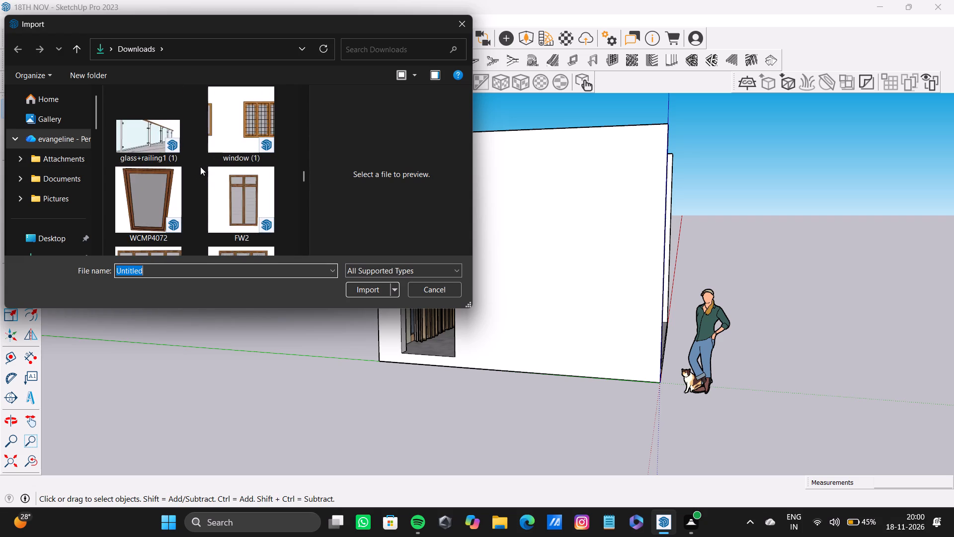
scroll(200, 167, "up", 1)
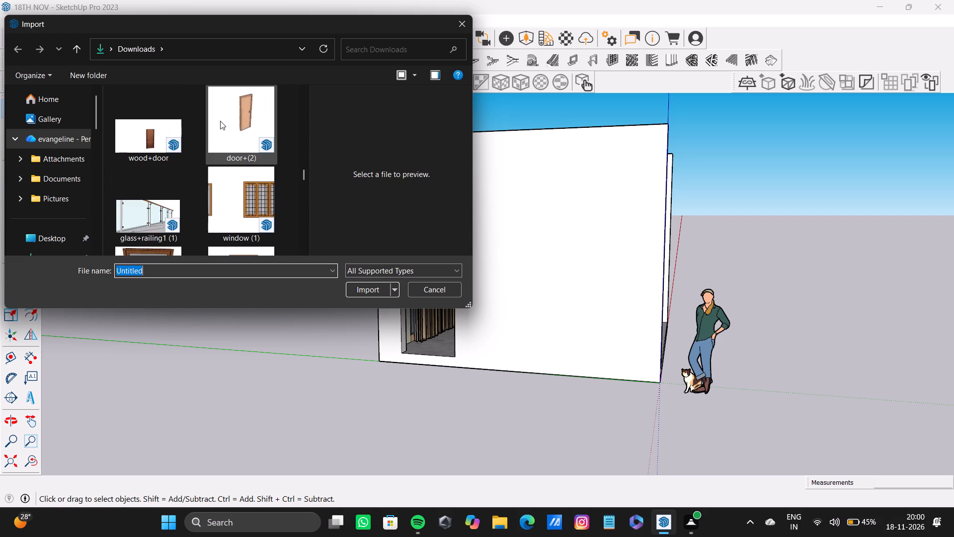
left_click(241, 102)
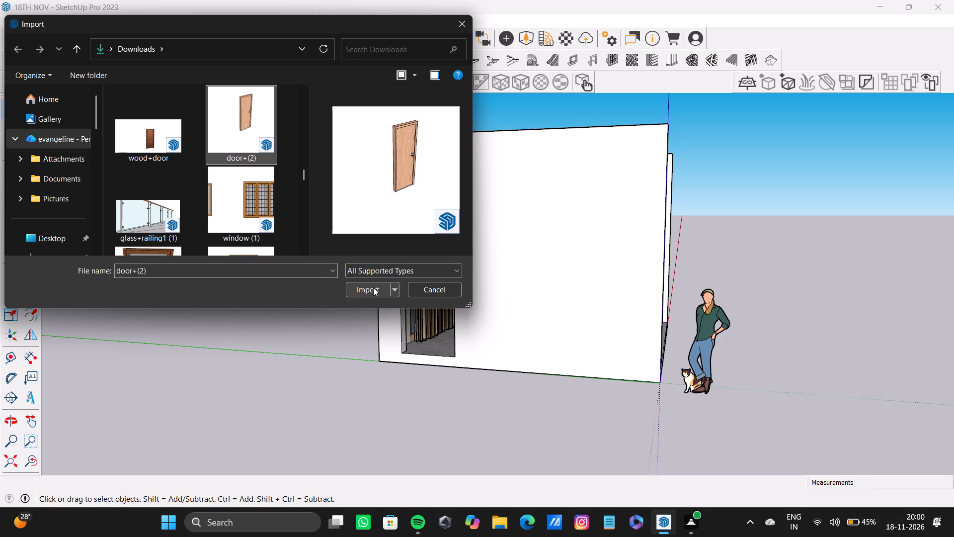
left_click(373, 287)
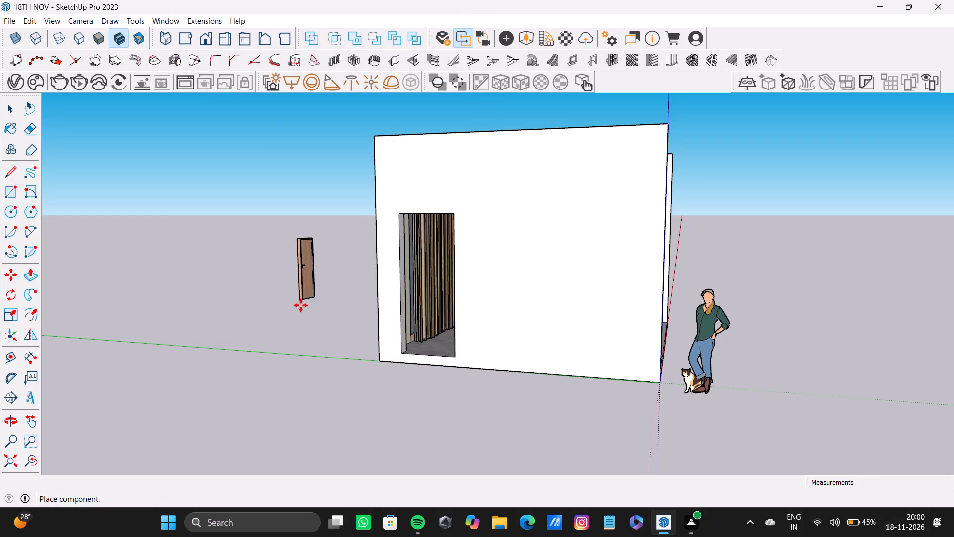
left_click(272, 361)
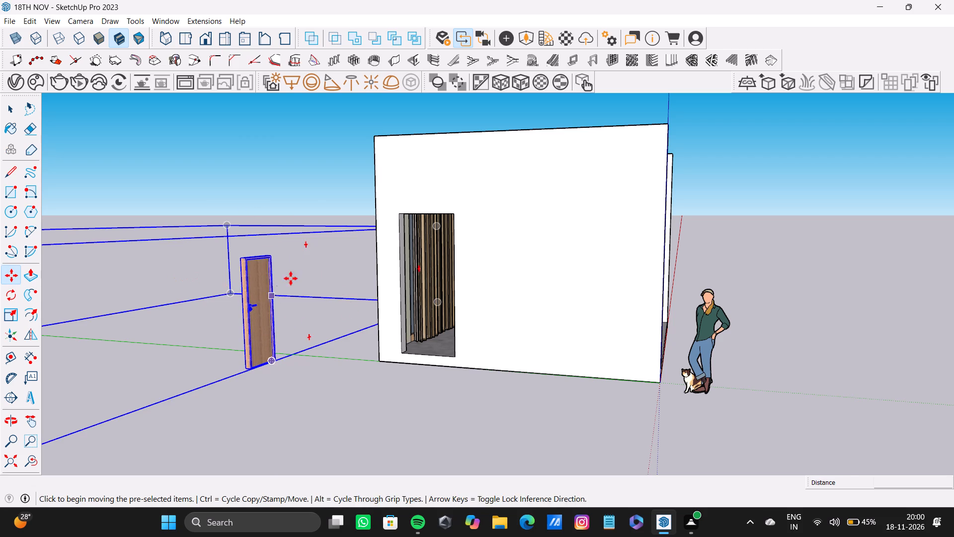
Move the imported door about 2' 6 7/16" across the open ground outside the room and deselect it.
left_click(313, 208)
left_click(294, 241)
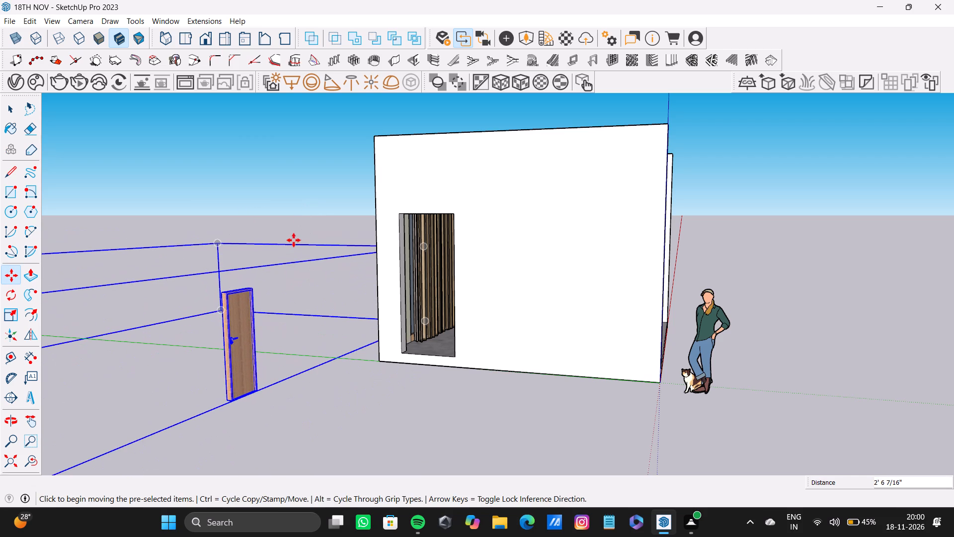
key("space")
left_click(294, 240)
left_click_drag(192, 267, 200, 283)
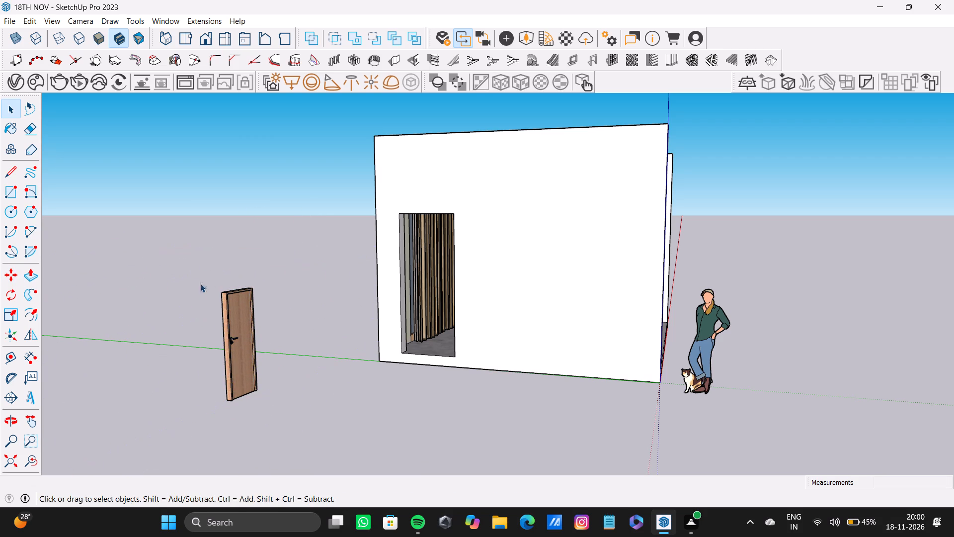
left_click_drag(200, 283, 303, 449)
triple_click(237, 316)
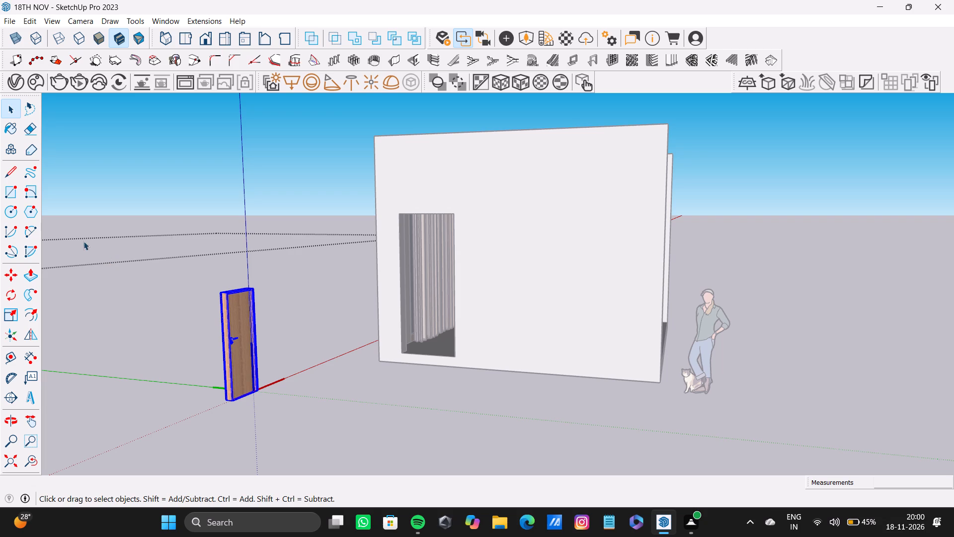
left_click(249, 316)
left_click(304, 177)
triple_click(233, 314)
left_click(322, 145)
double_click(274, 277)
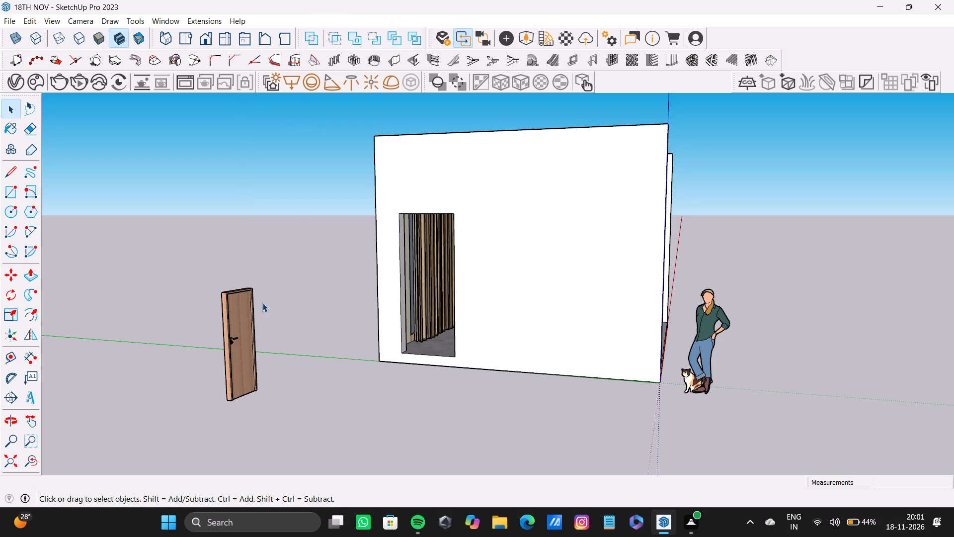
Select all geometry inside the door's nested component and rotate it 90° about the vertical axis from its top corner on the handle side.
triple_click(238, 311)
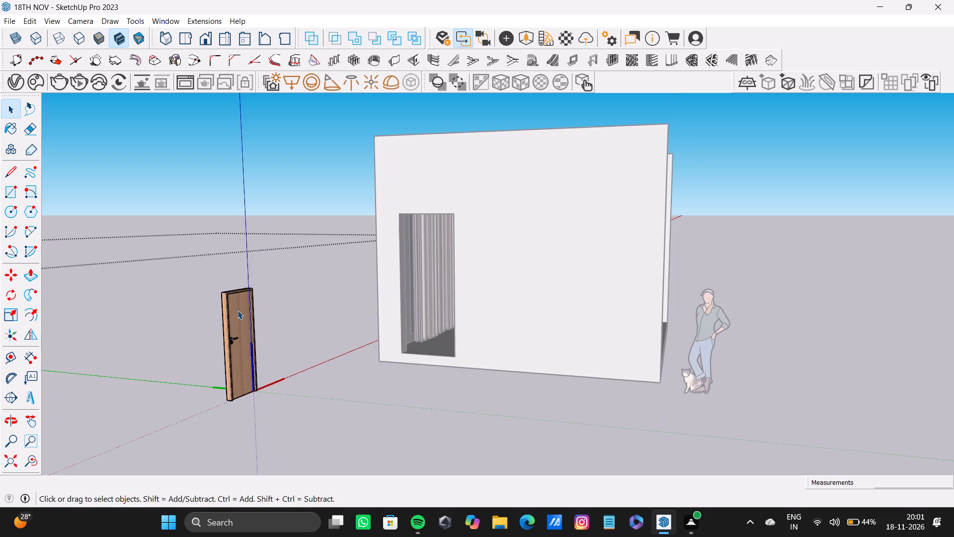
left_click(238, 310)
left_click_drag(181, 250, 282, 445)
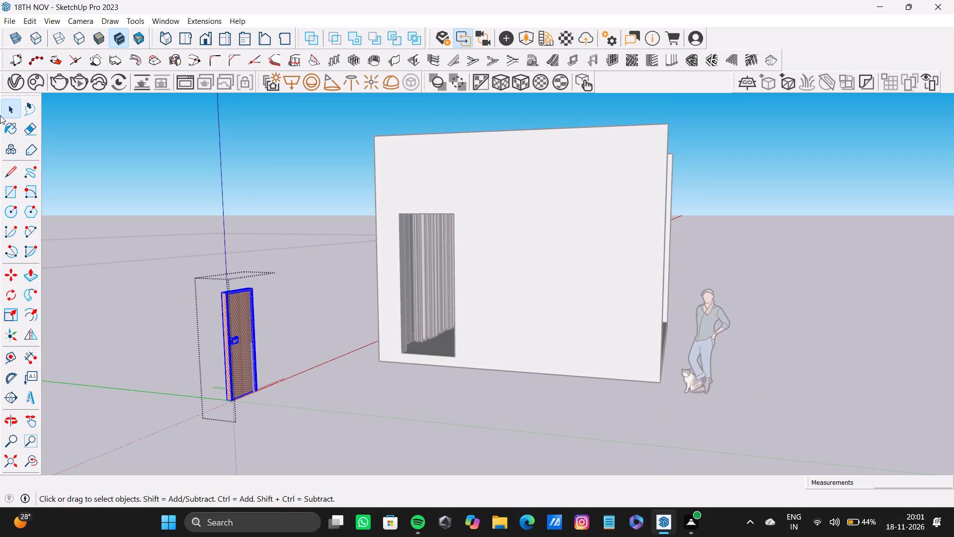
key("q")
key("Up")
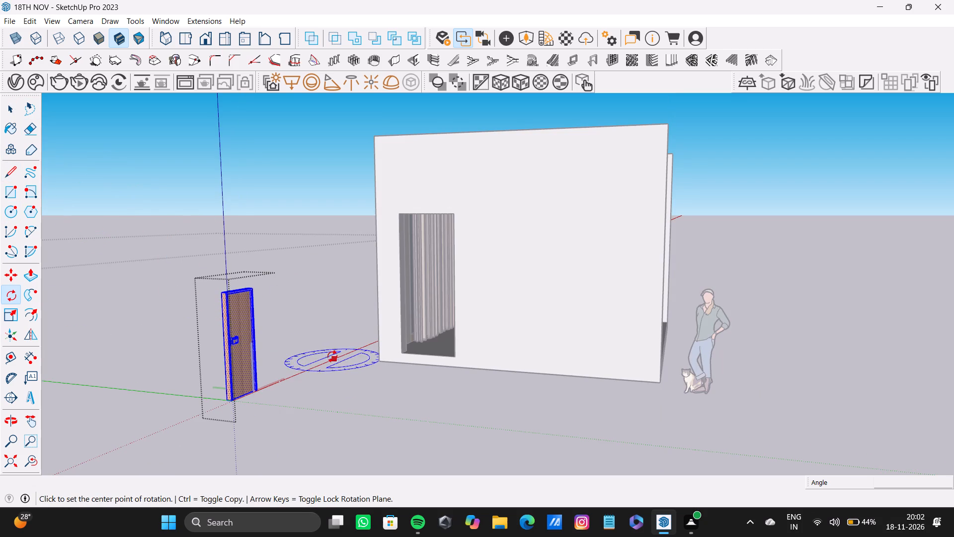
scroll(199, 299, "up", 9)
middle_click_drag(244, 285, 216, 371)
scroll(217, 373, "up", 3)
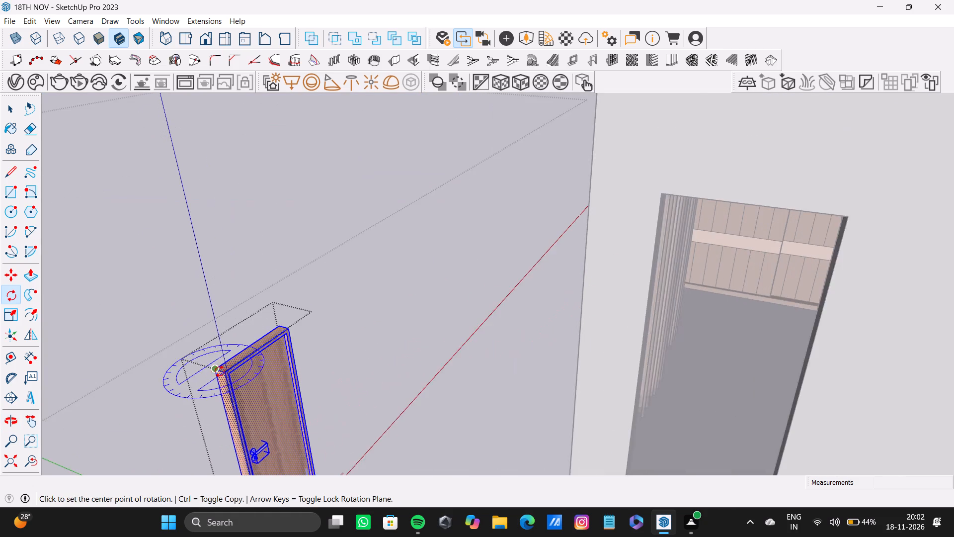
scroll(220, 371, "up", 4)
left_click(225, 374)
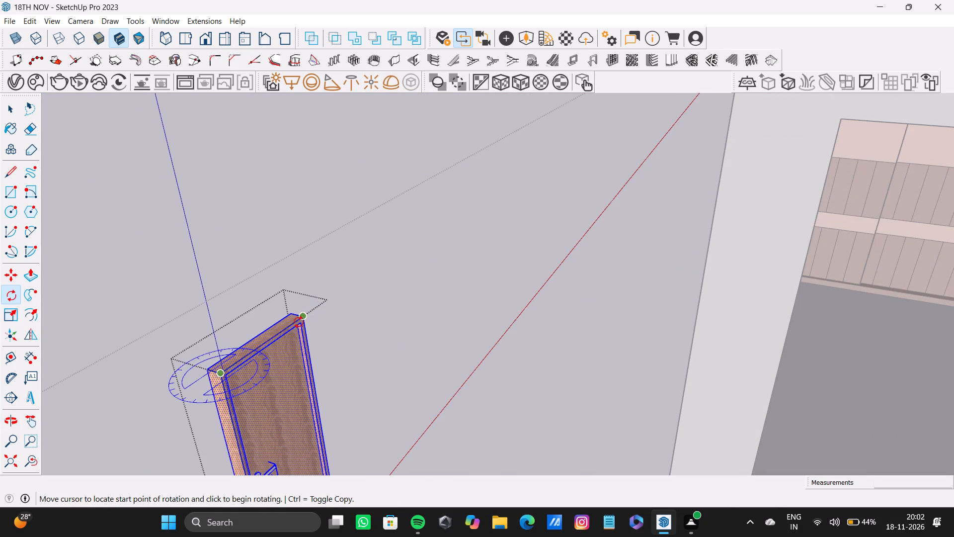
left_click(302, 321)
scroll(298, 393, "down", 7)
middle_click_drag(300, 389, 327, 244, "shift")
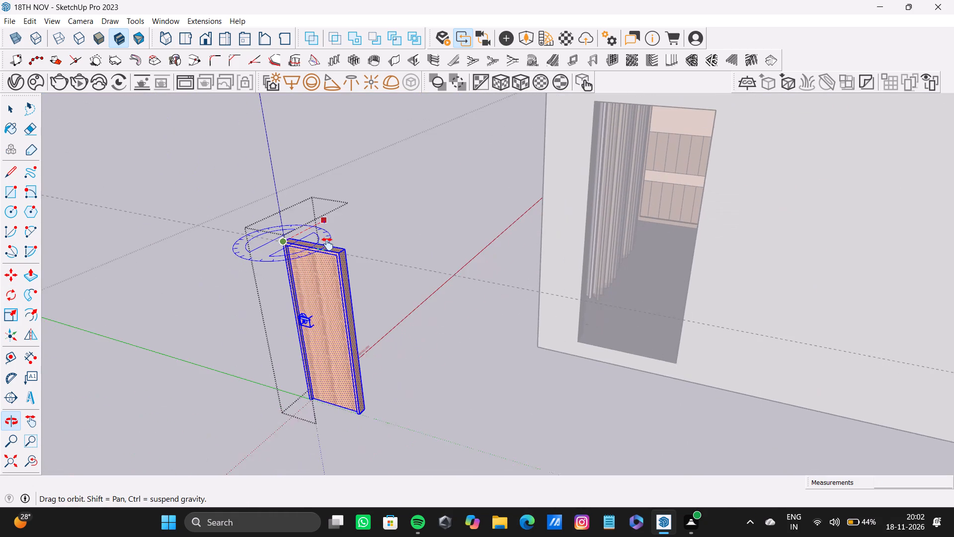
middle_click_drag(327, 244, 328, 244, "shift")
left_click(339, 255)
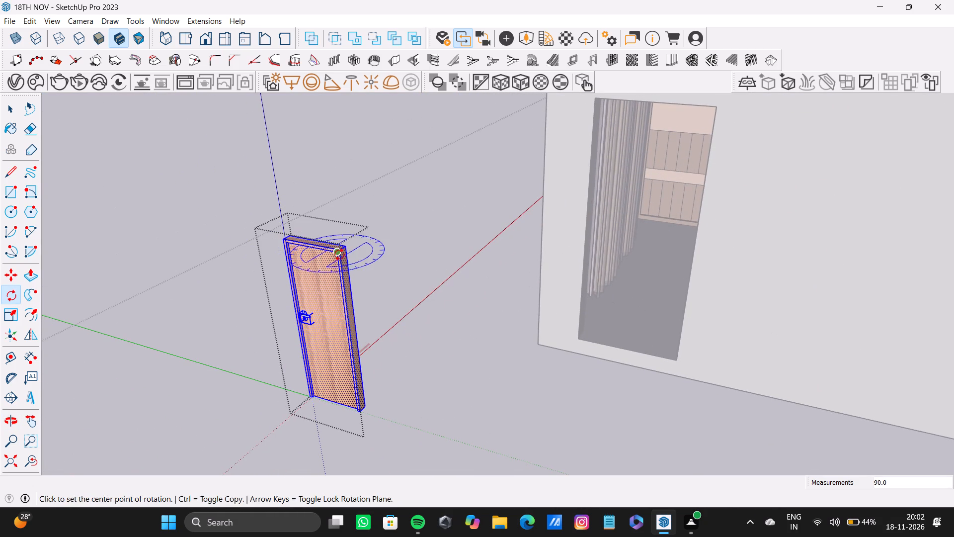
Move the whole door by its top corner on the handle side to the matching top corner of the wall's door opening.
key("space")
left_click(386, 226)
left_click(325, 270)
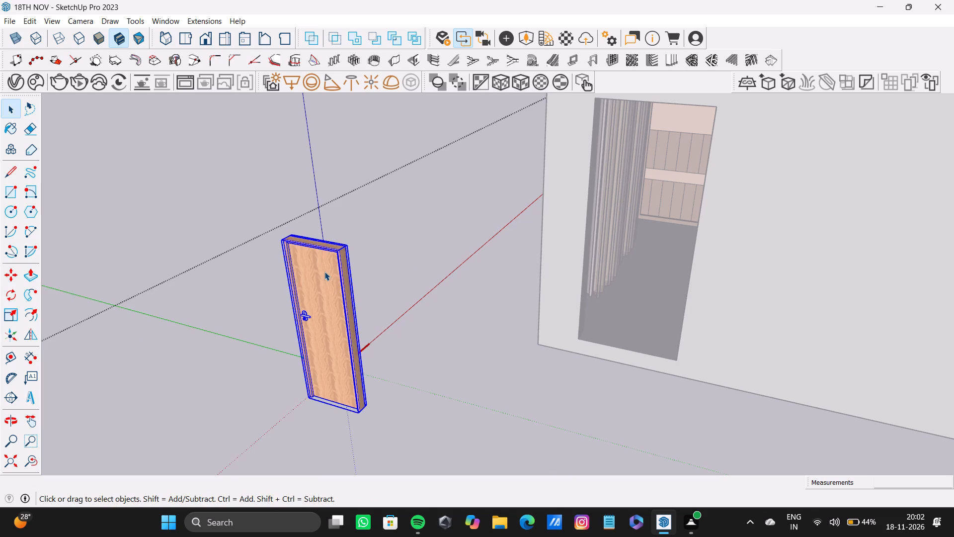
key("m")
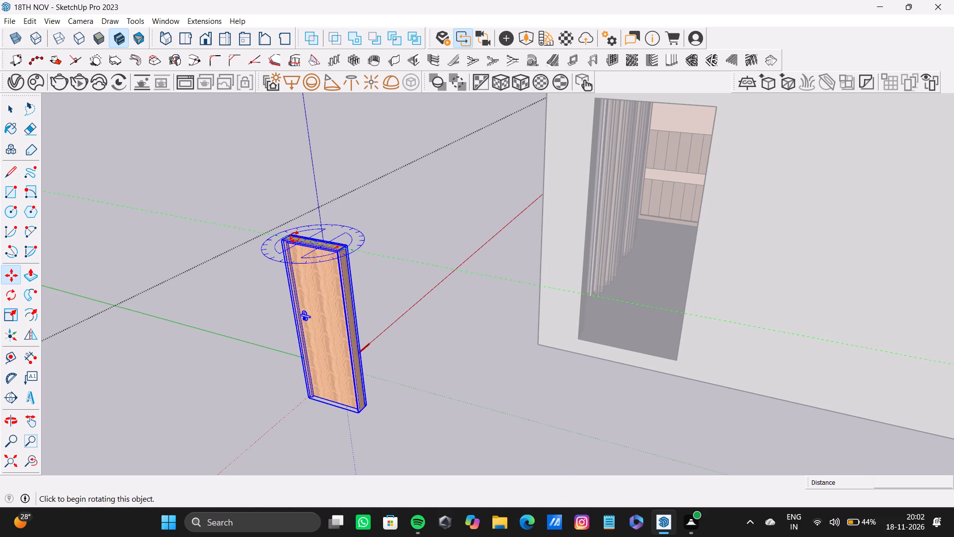
left_click(292, 236)
scroll(703, 185, "down", 4)
middle_click_drag(634, 141, 588, 162, "shift")
scroll(564, 161, "up", 3)
middle_click_drag(615, 205, 538, 141)
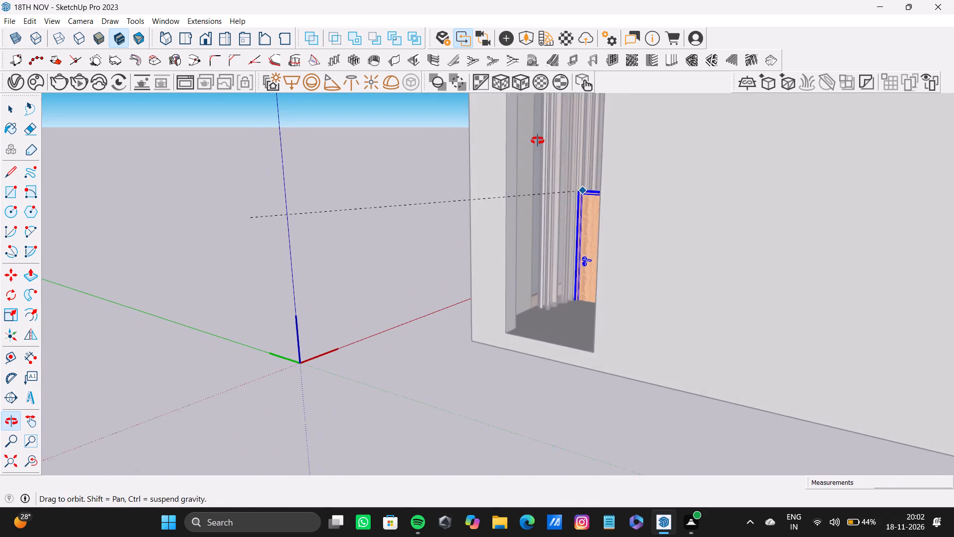
middle_click_drag(538, 141, 538, 139)
middle_click_drag(538, 145, 531, 221, "shift")
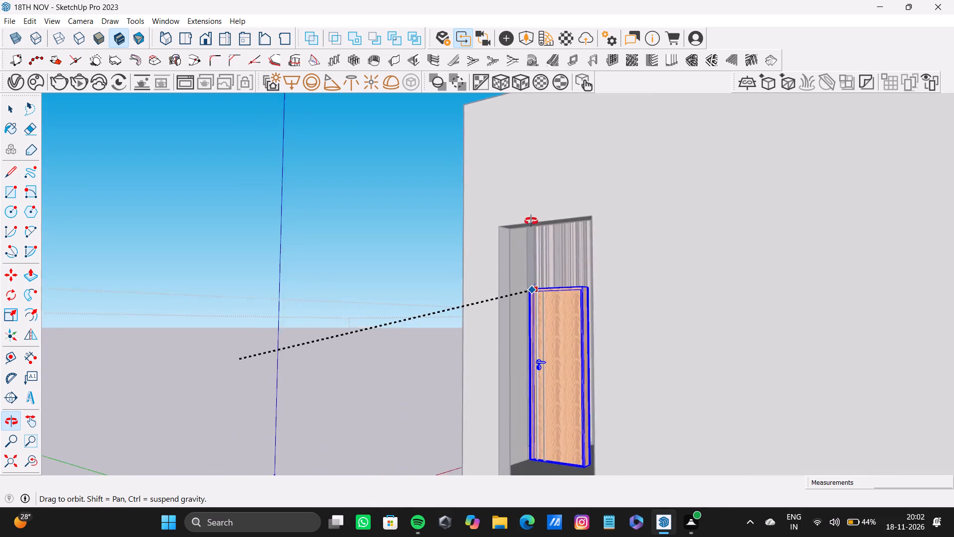
middle_click_drag(531, 221, 523, 180, "shift")
scroll(506, 204, "up", 3)
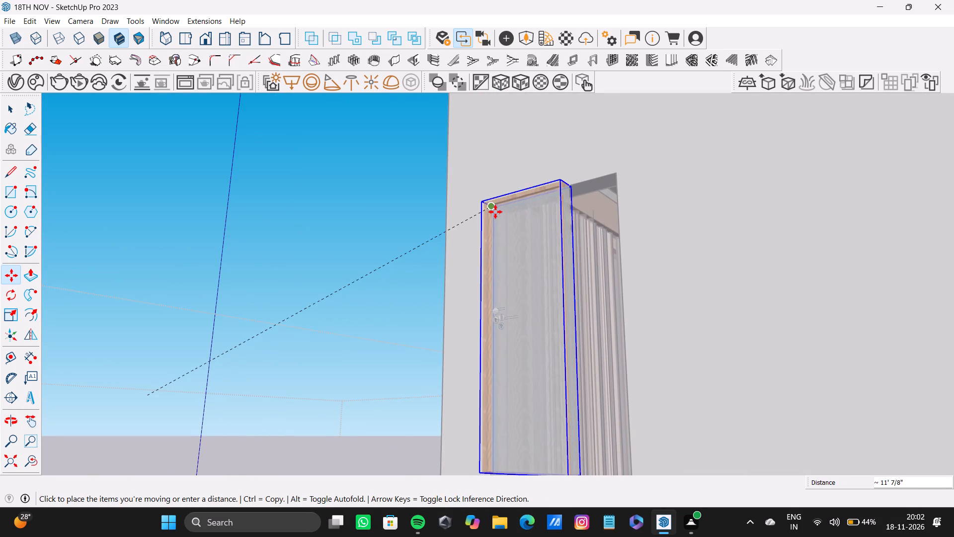
left_click(499, 210)
Scale the door uniformly by 1.30 from its lower corner so it reaches the bottom of the opening.
scroll(513, 239, "up", 5)
middle_click_drag(523, 226, 557, 240)
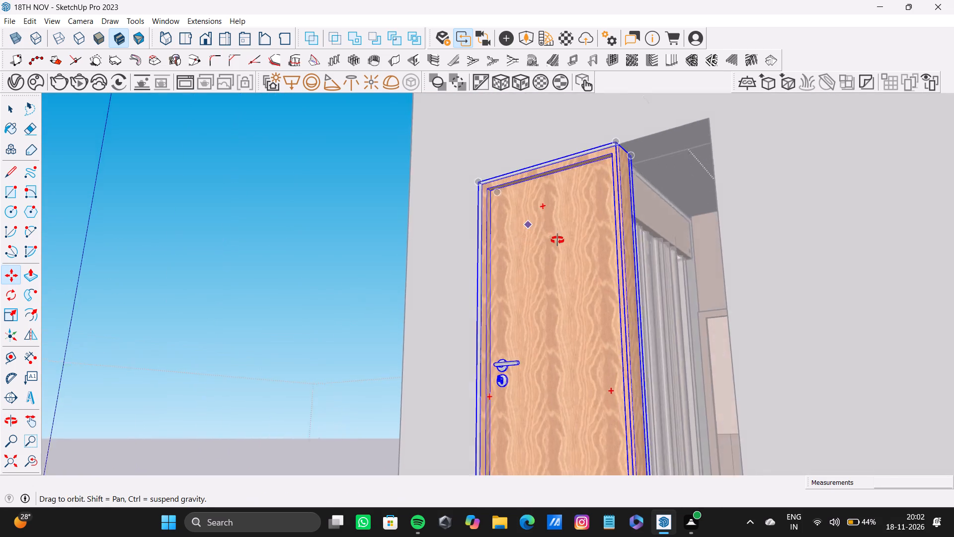
middle_click_drag(557, 240, 437, 258)
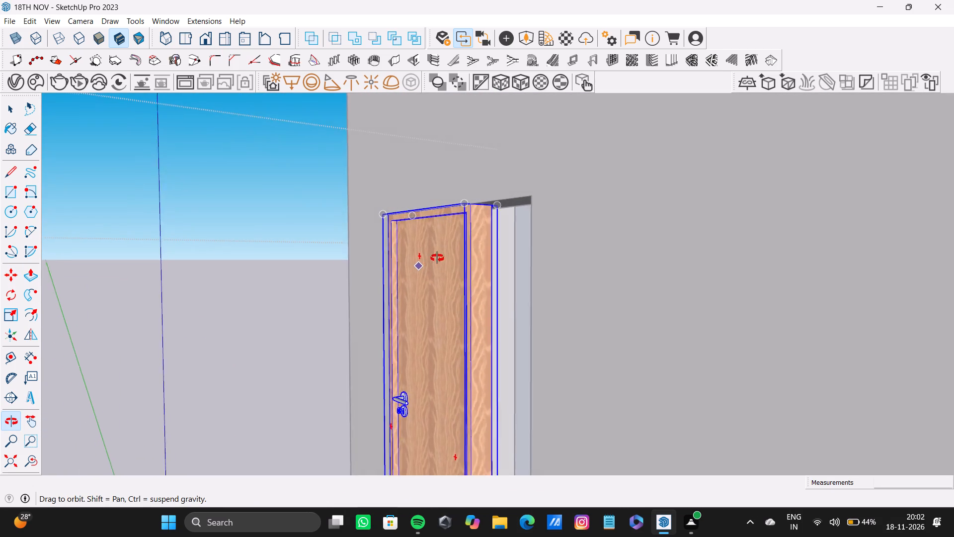
middle_click_drag(437, 258, 524, 140)
scroll(546, 291, "down", 8)
middle_click_drag(552, 321, 516, 224, "shift")
scroll(513, 317, "up", 5)
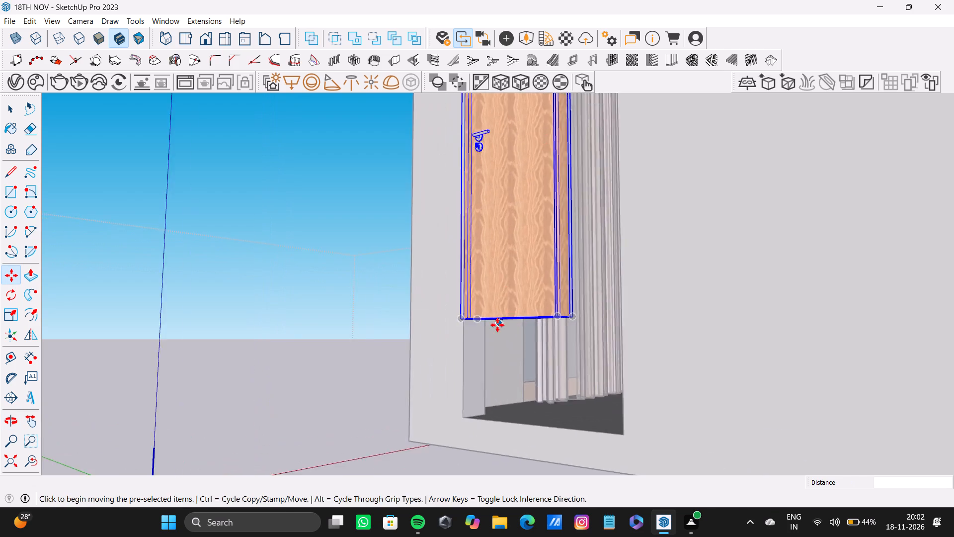
scroll(497, 325, "up", 3)
middle_click_drag(479, 267, 447, 201)
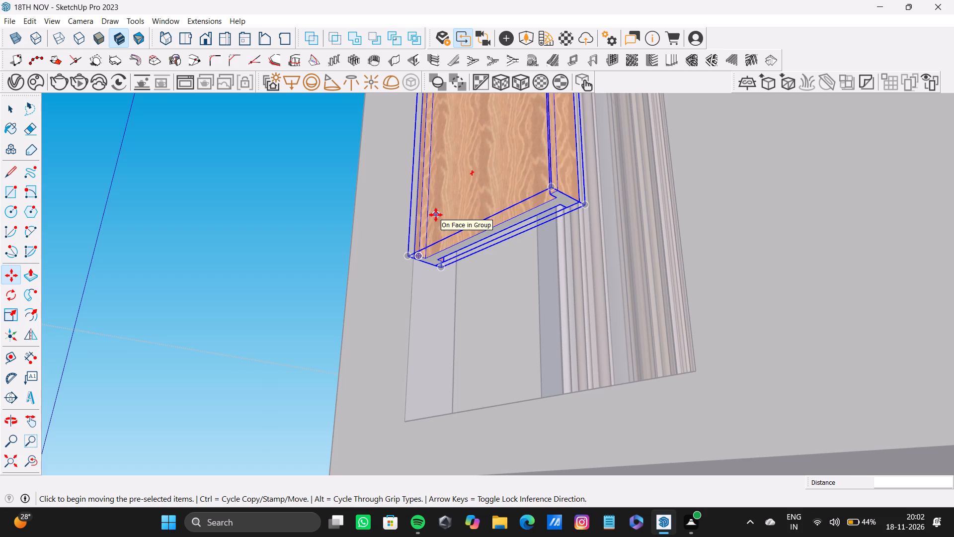
key("m")
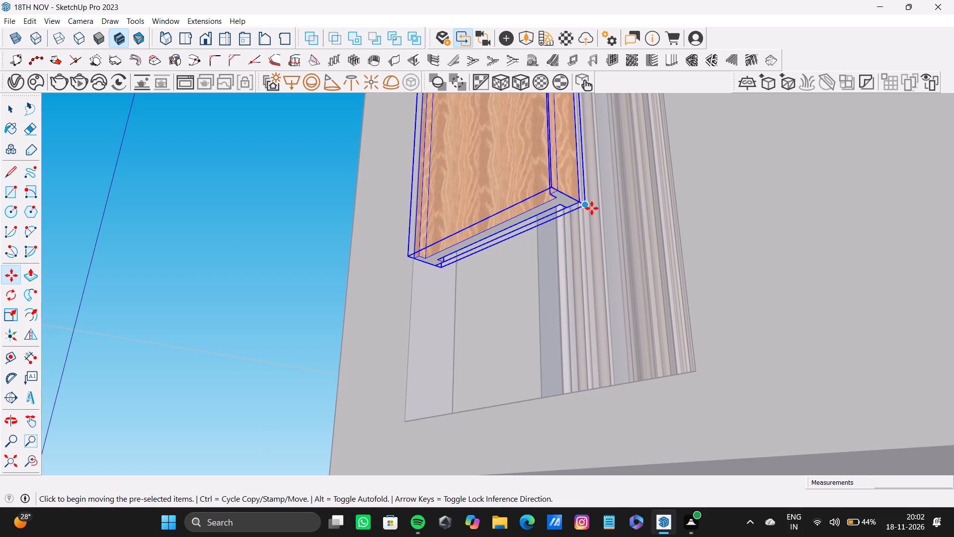
key("s")
left_click_drag(588, 207, 613, 229)
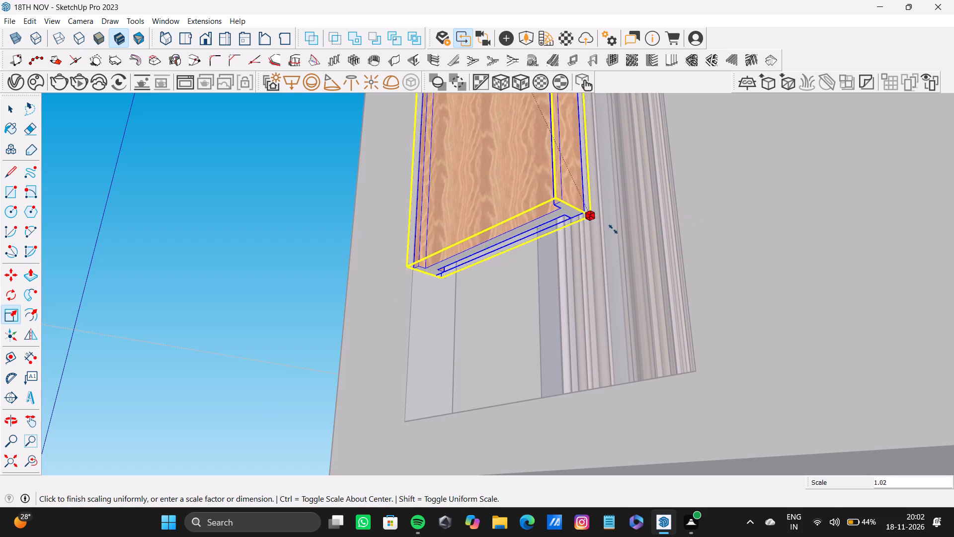
left_click_drag(613, 229, 682, 387)
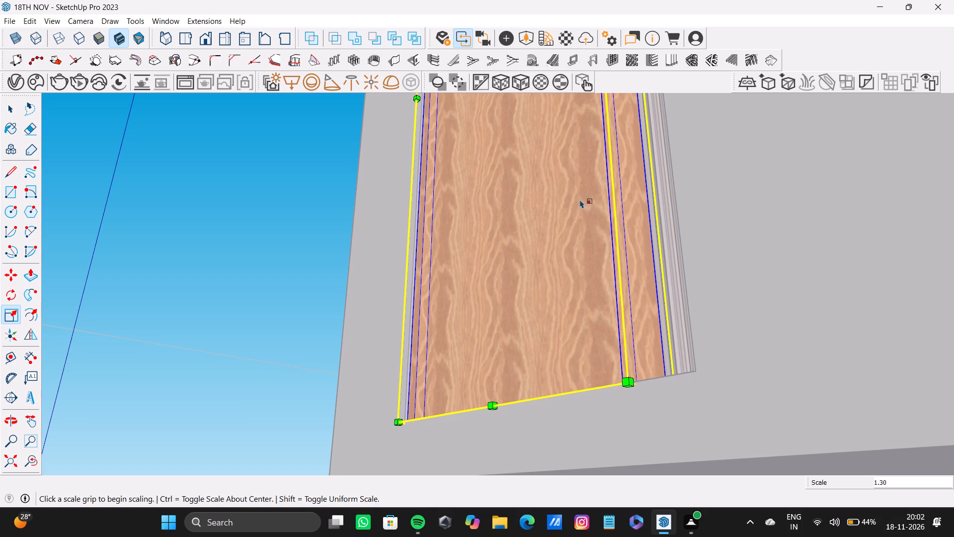
Widen the door along the green axis by about 1.17 to meet the opening's far side edge.
middle_click_drag(568, 129, 636, 284)
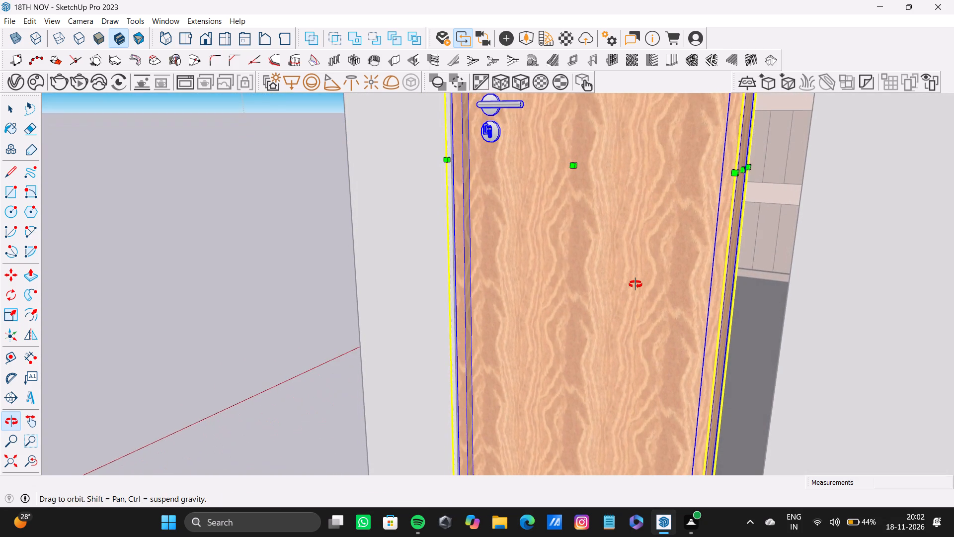
middle_click_drag(636, 284, 632, 300)
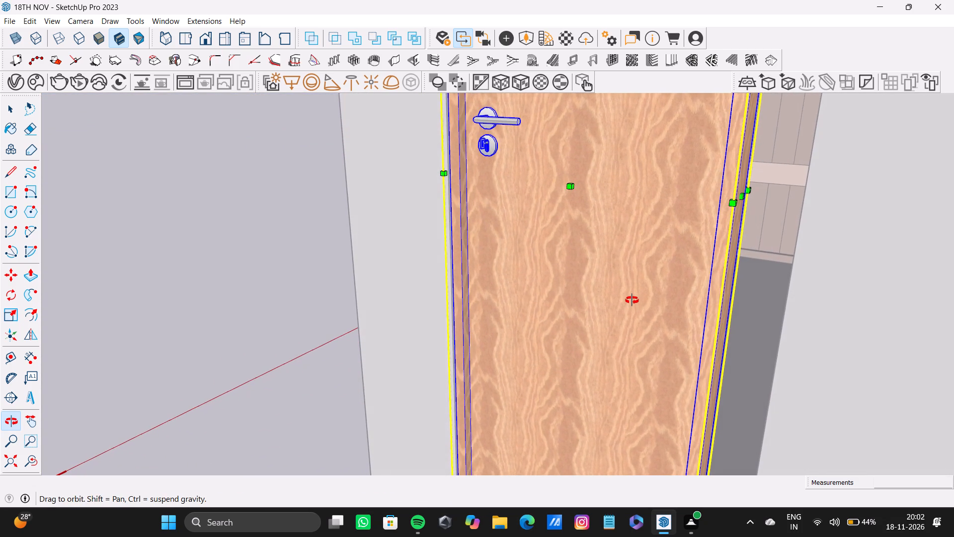
middle_click_drag(632, 300, 622, 318)
left_click_drag(735, 229, 774, 250)
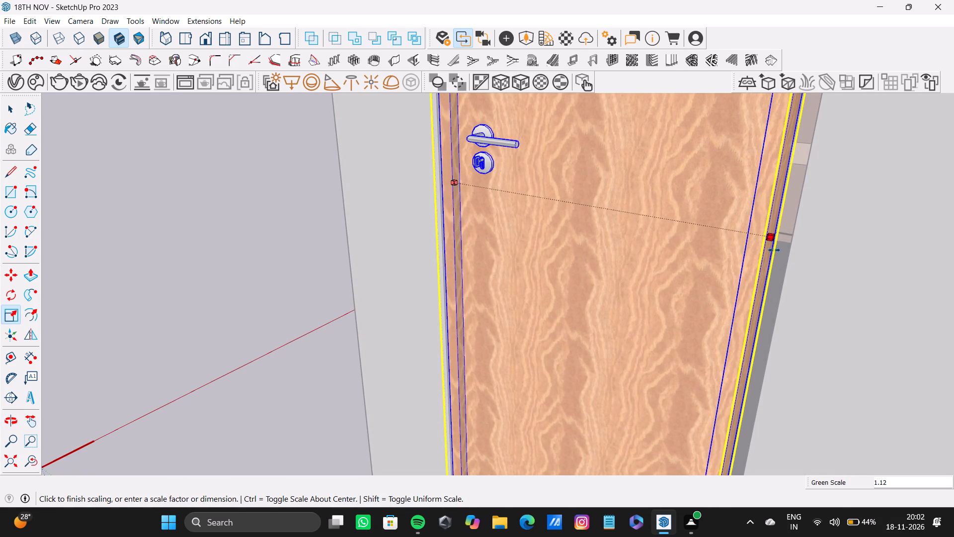
left_click_drag(774, 250, 792, 256)
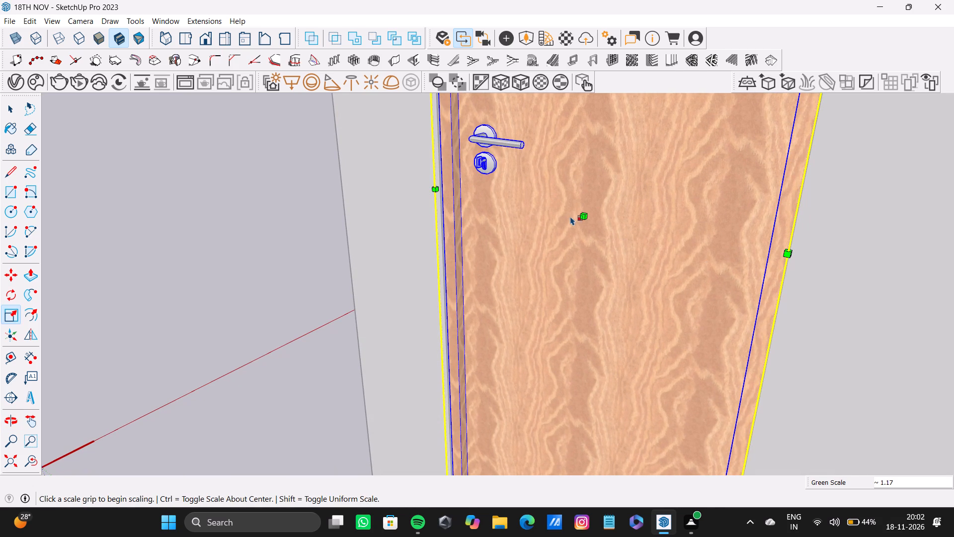
Scale the door's depth along the red axis by 0.74, deselect it and leave its component.
left_click_drag(582, 217, 593, 213)
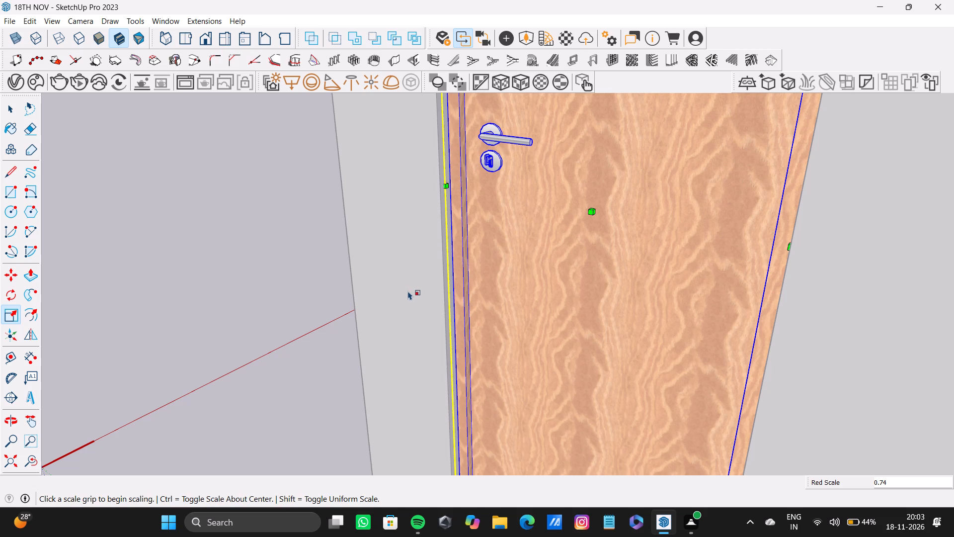
scroll(409, 286, "down", 9)
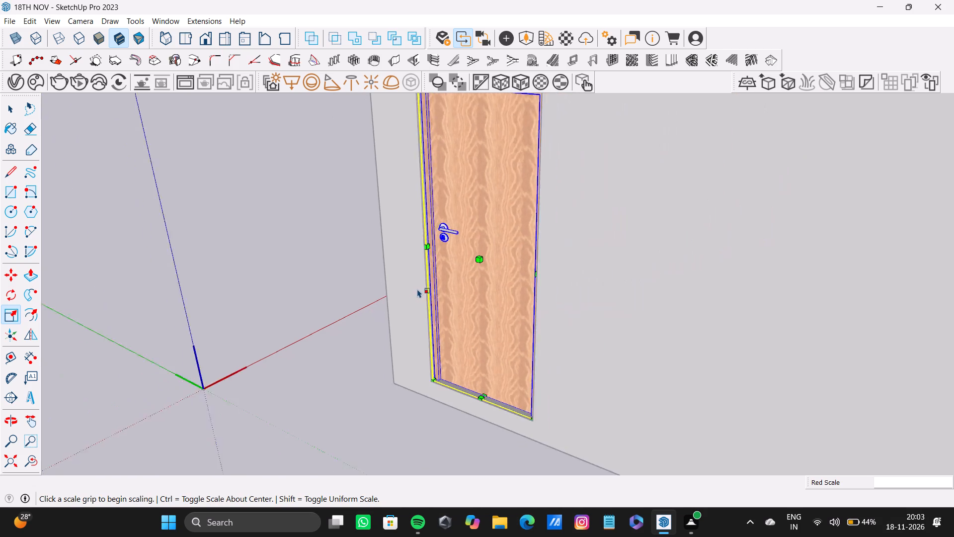
scroll(417, 289, "down", 10)
left_click(314, 165)
key("space")
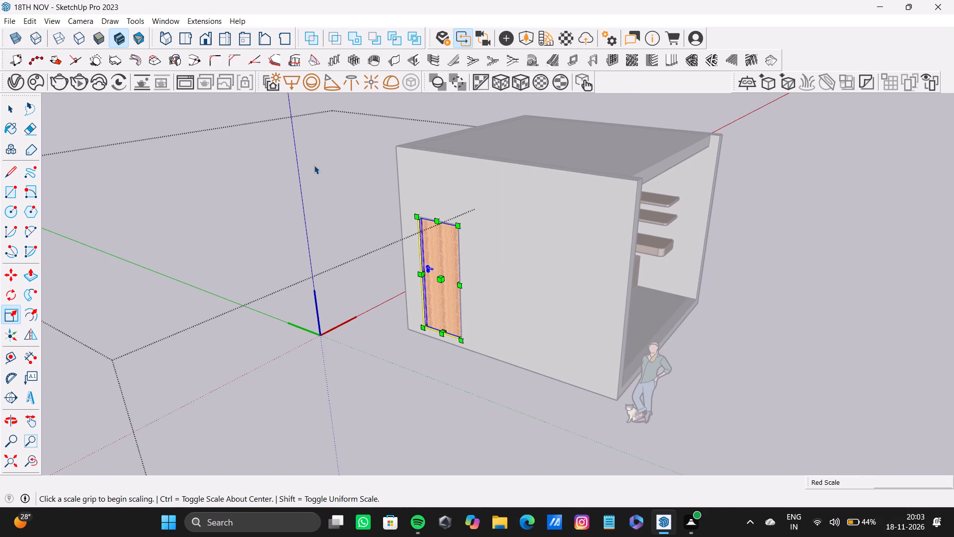
left_click(315, 165)
left_click(318, 162)
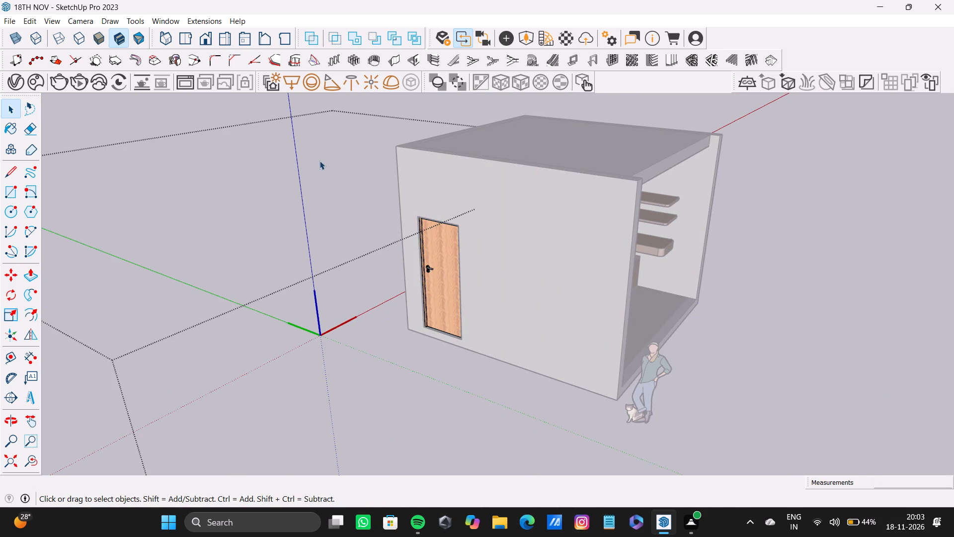
left_click(781, 253)
Examine the fitted door and the furnished bedroom through the room's open side.
middle_click_drag(754, 294, 479, 223)
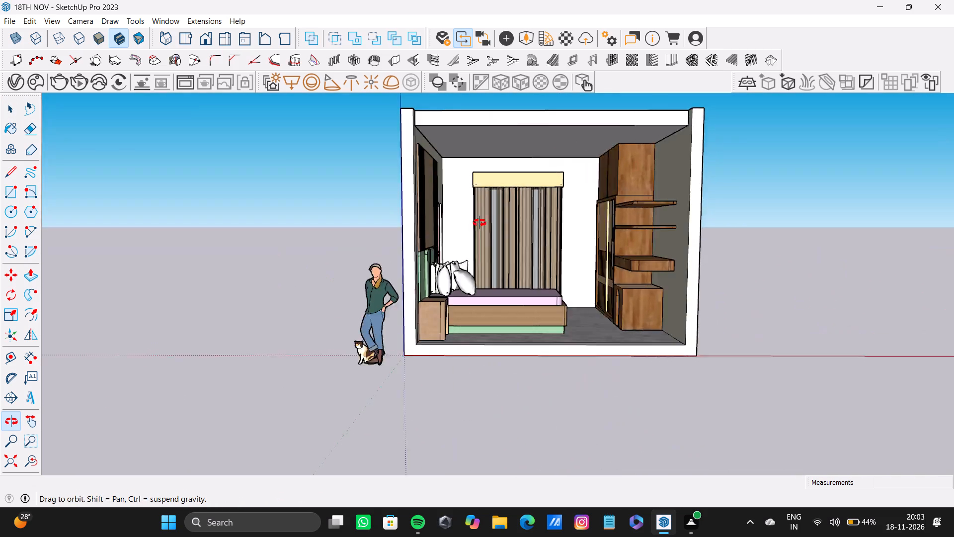
middle_click_drag(479, 223, 410, 257)
scroll(449, 288, "up", 8)
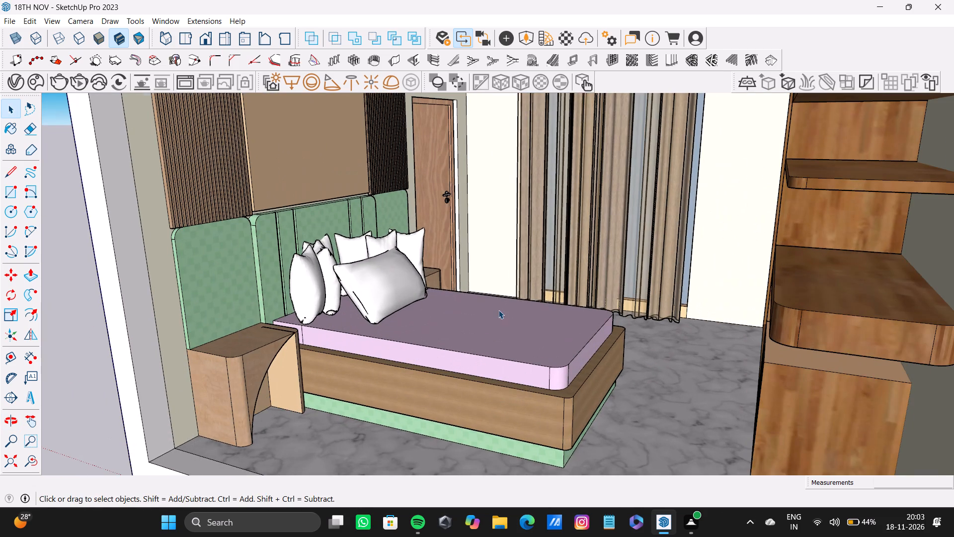
scroll(518, 337, "down", 5)
middle_click_drag(518, 337, 652, 304)
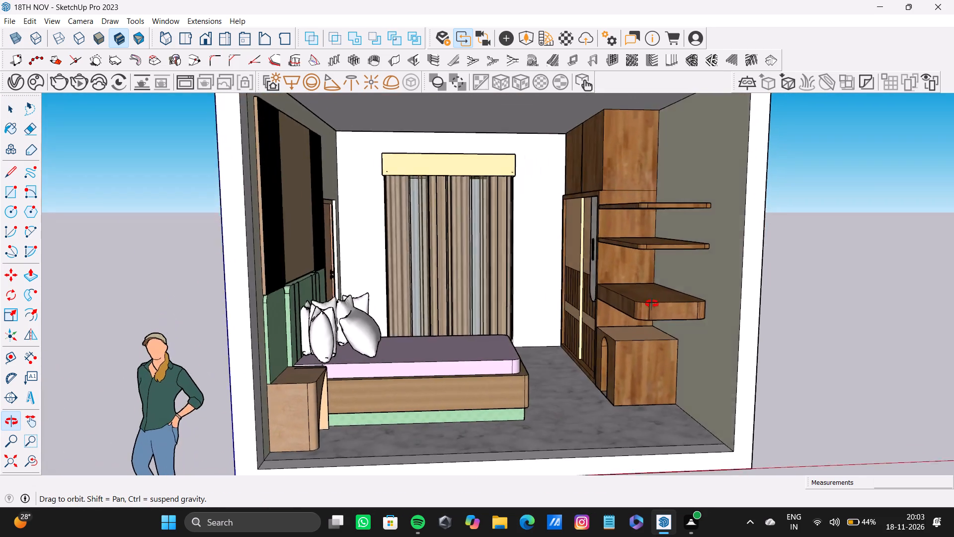
middle_click_drag(652, 304, 732, 318)
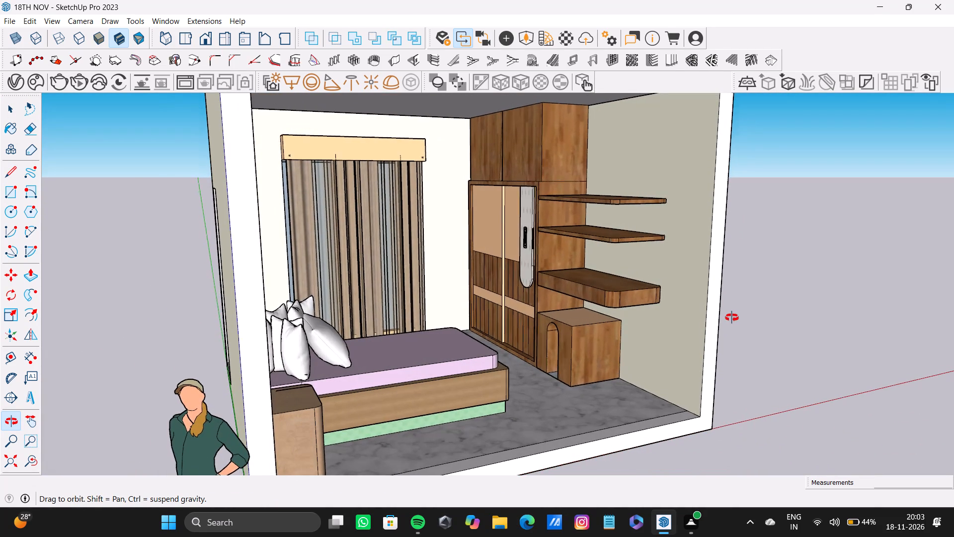
middle_click_drag(732, 318, 442, 264)
scroll(439, 264, "down", 8)
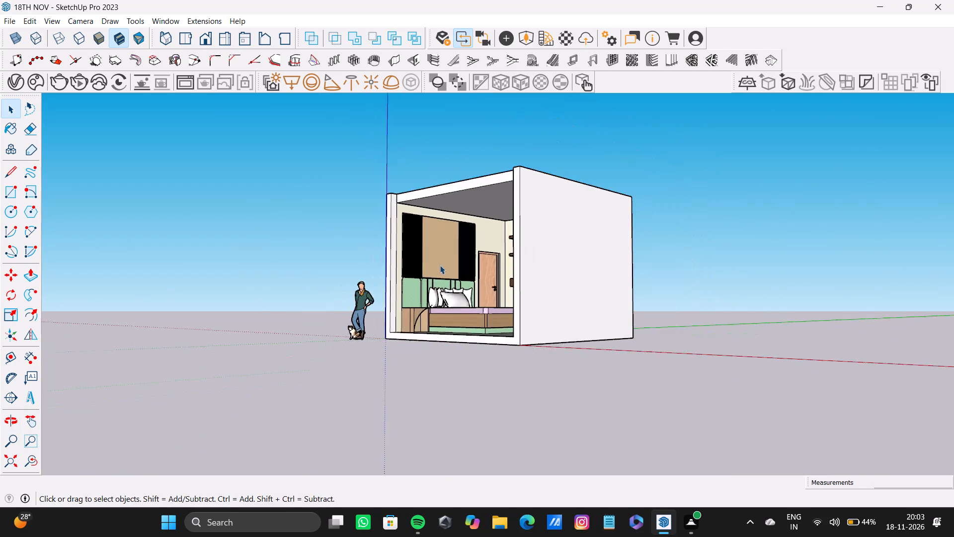
middle_click_drag(440, 265, 439, 304)
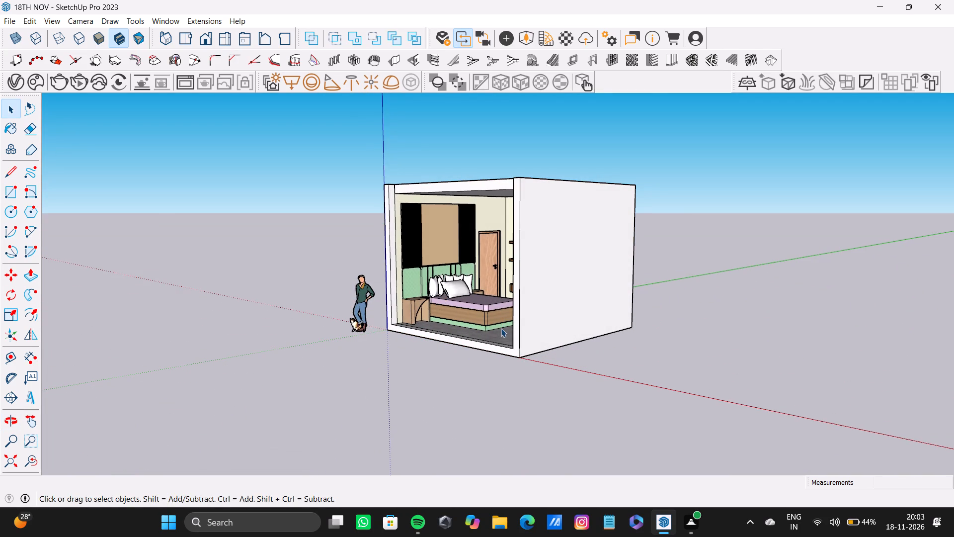
scroll(428, 306, "up", 8)
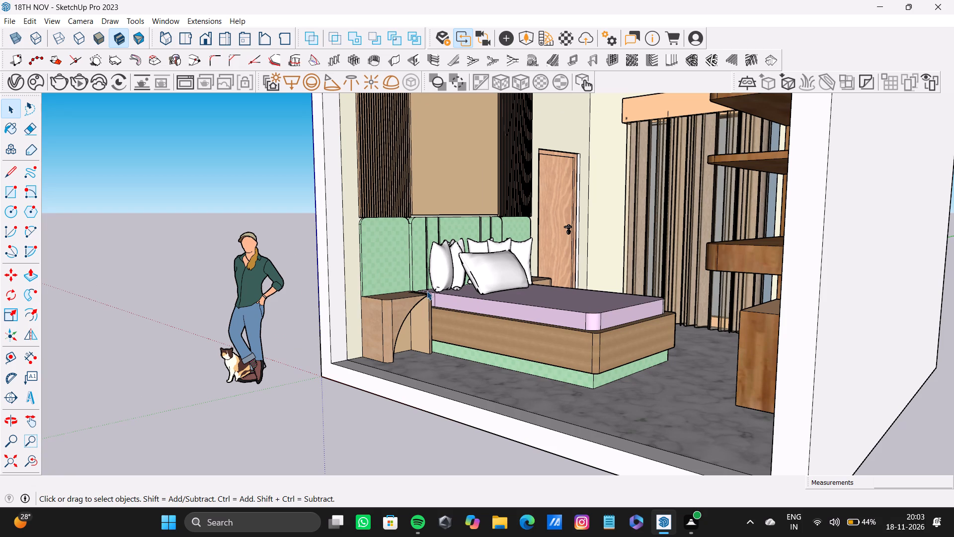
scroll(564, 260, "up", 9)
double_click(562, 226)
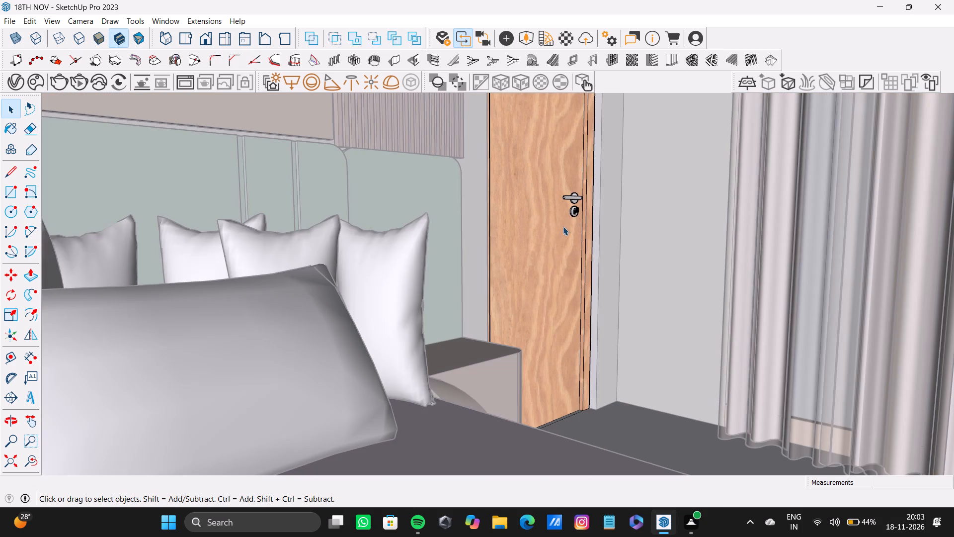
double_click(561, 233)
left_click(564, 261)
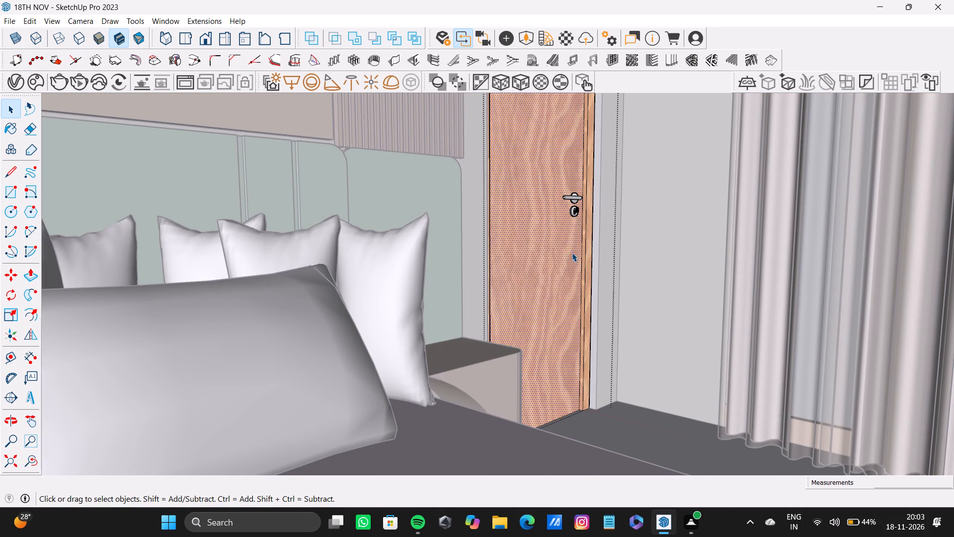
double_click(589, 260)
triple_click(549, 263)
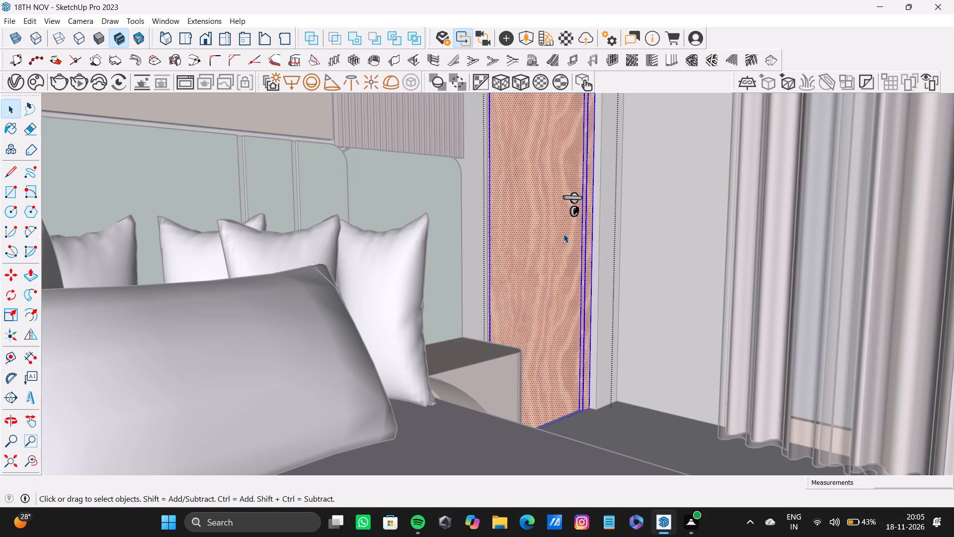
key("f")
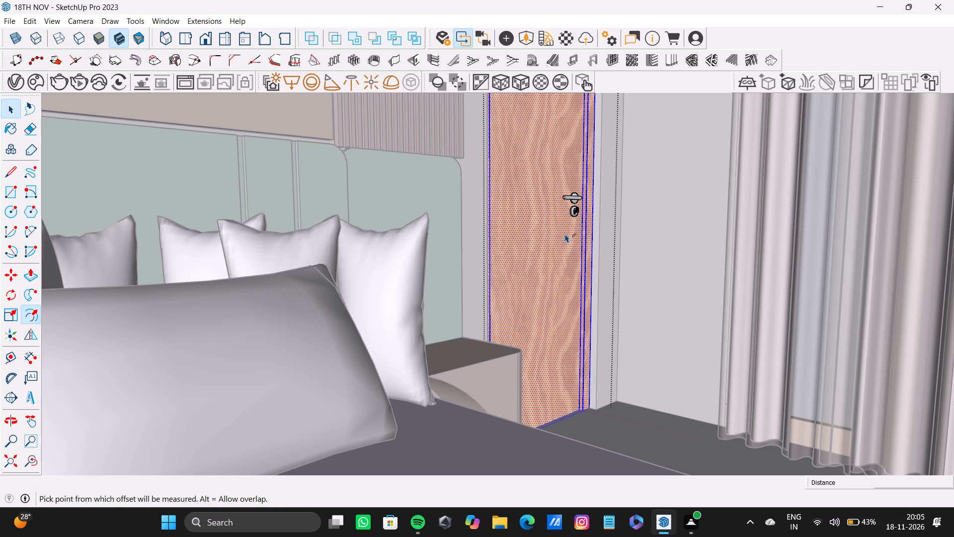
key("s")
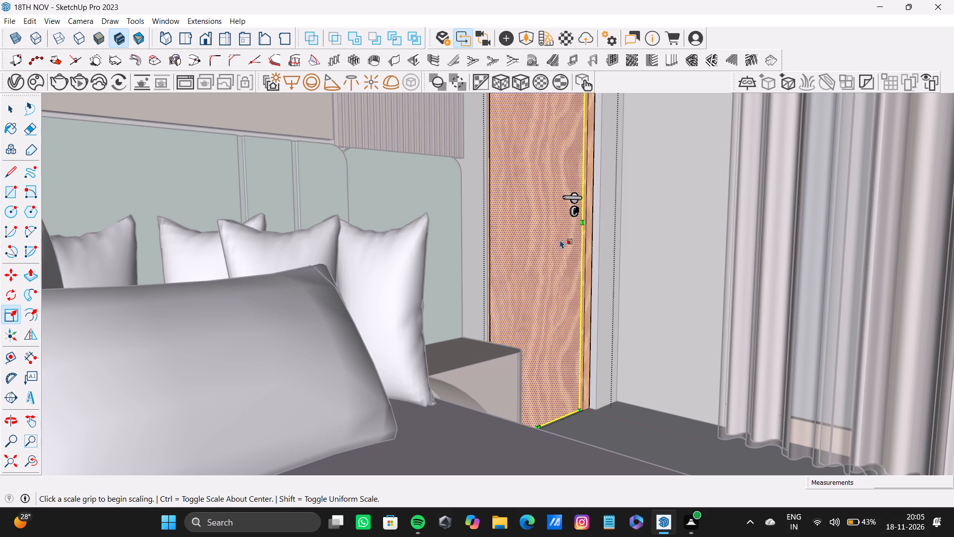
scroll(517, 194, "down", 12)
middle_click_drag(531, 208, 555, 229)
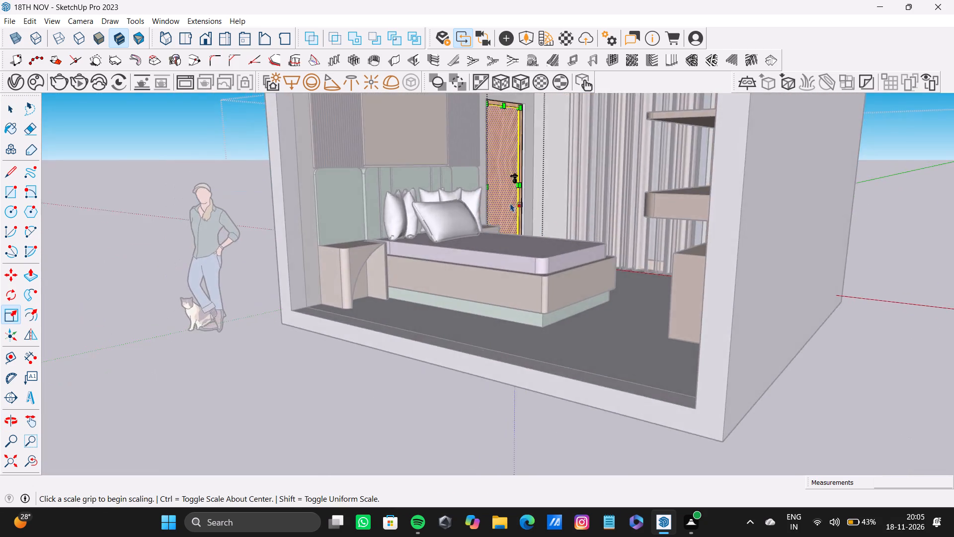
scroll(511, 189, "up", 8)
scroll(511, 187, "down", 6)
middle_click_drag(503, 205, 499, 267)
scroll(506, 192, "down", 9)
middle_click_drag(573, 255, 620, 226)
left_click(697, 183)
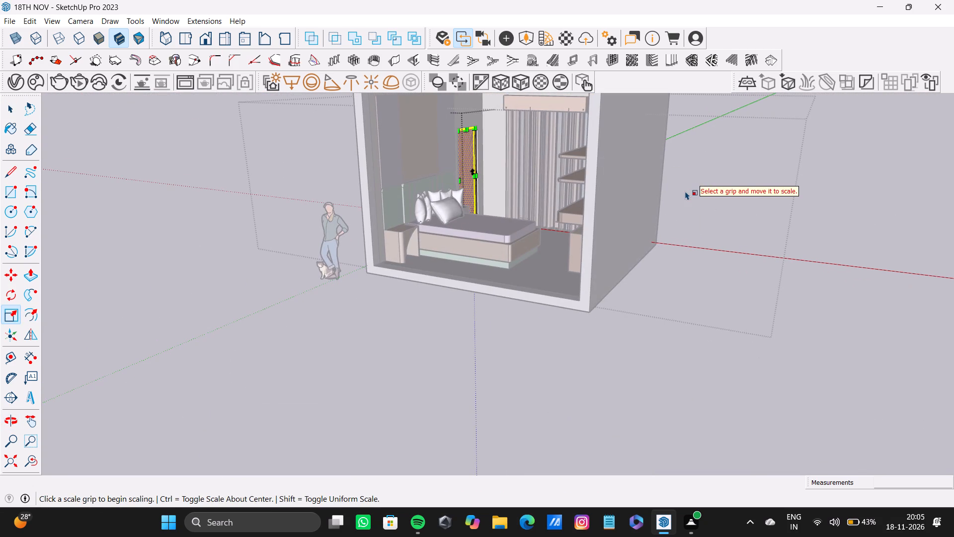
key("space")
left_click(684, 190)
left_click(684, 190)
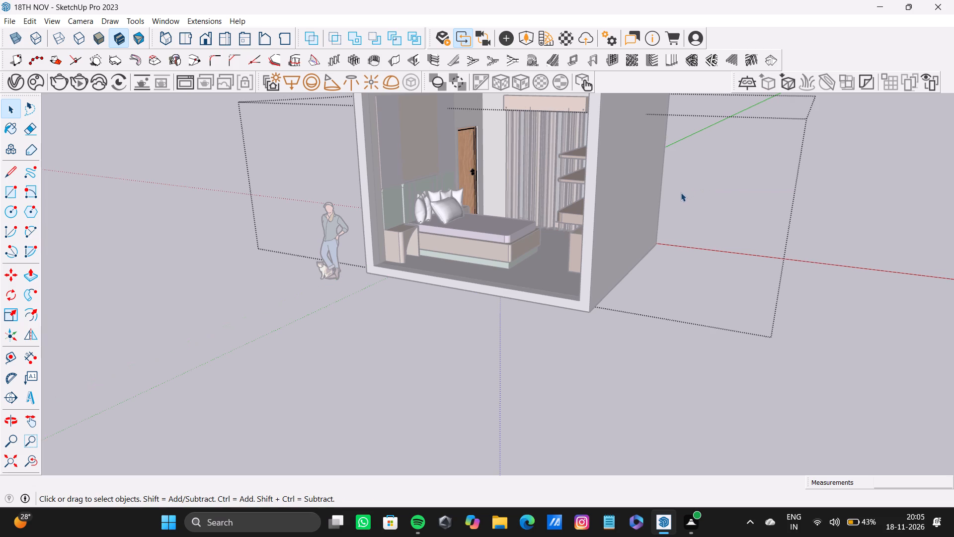
Leave the door's component, then widen the window curtain along the red axis by a scale of about 1.05.
left_click(857, 229)
scroll(522, 240, "up", 8)
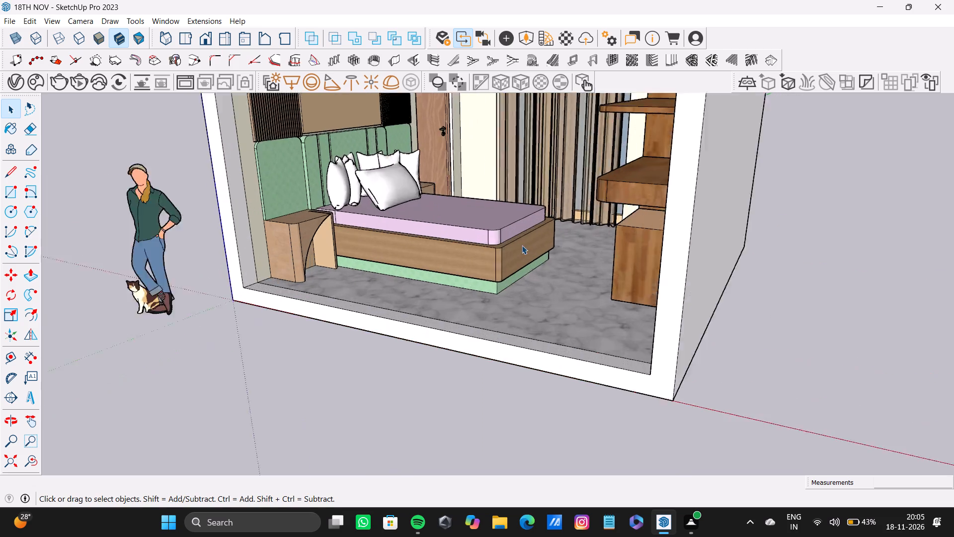
scroll(522, 245, "up", 1)
scroll(520, 249, "down", 4)
middle_click_drag(520, 249, 591, 242)
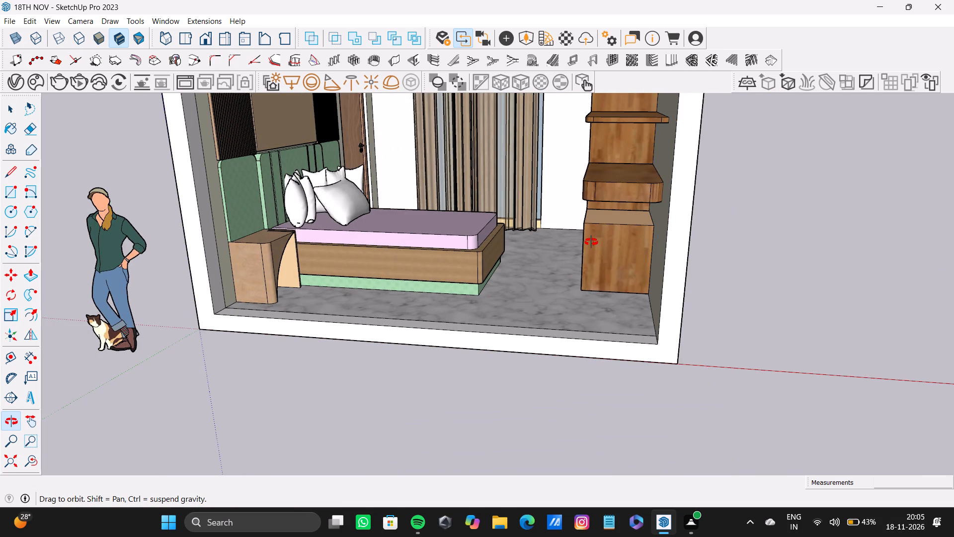
middle_click_drag(591, 242, 581, 182)
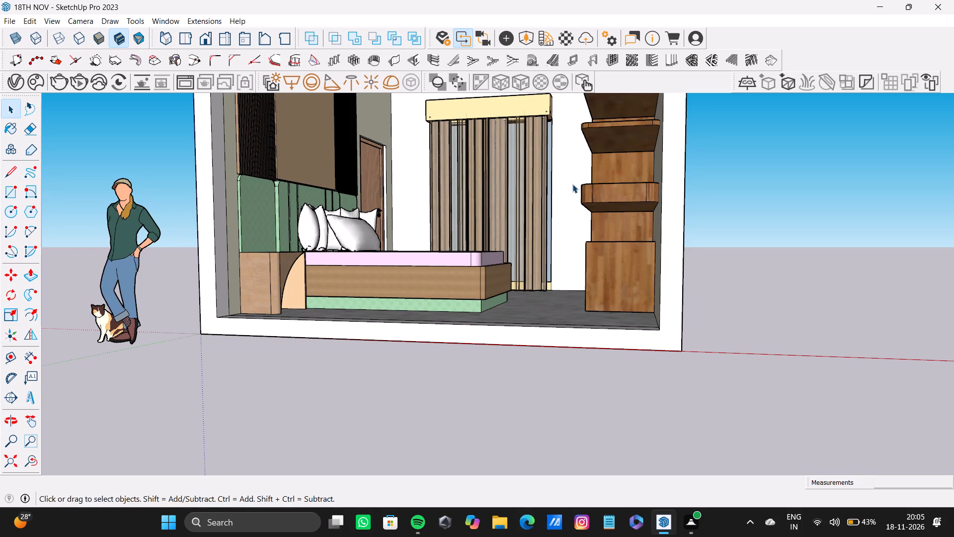
left_click(534, 225)
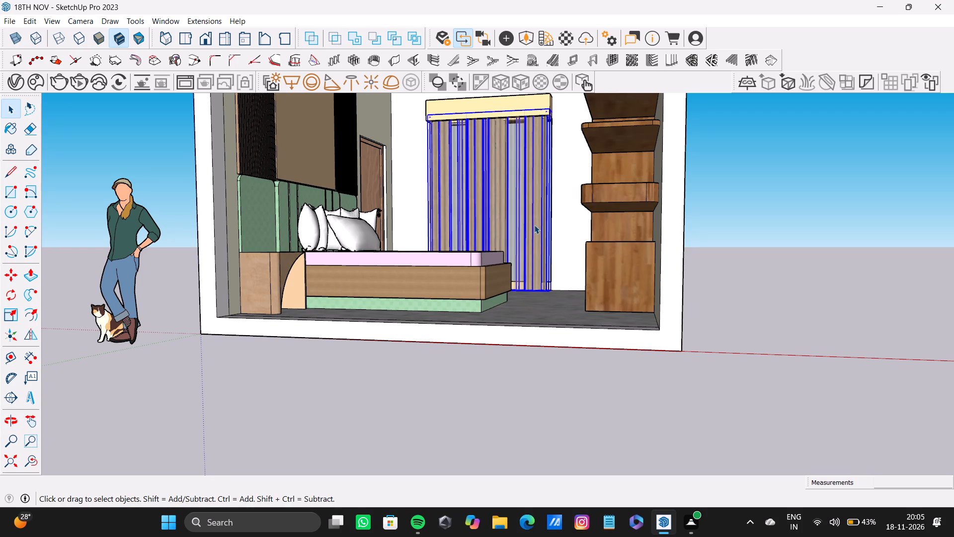
key("s")
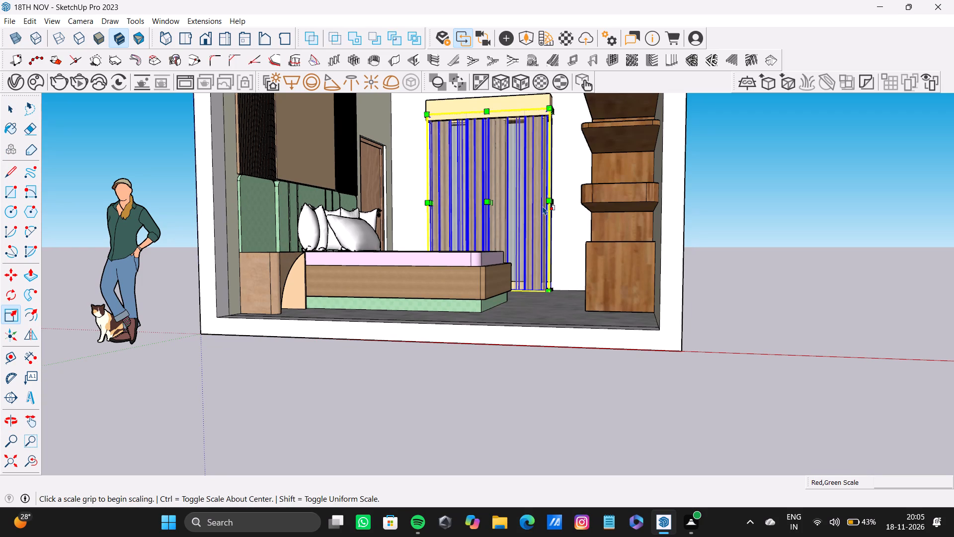
scroll(549, 207, "up", 10)
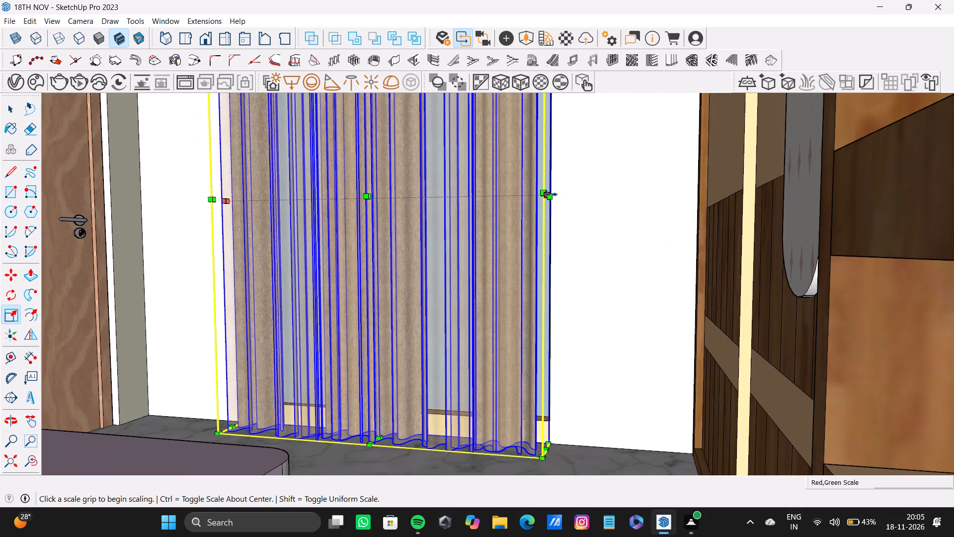
left_click_drag(551, 194, 566, 192)
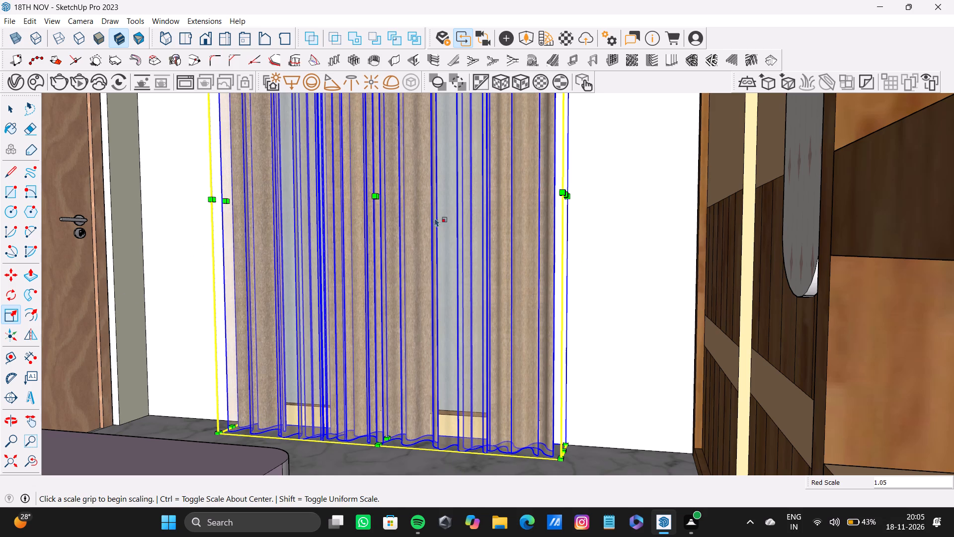
Reduce the curtain's depth along the green axis to a scale of about 0.64.
left_click_drag(375, 195, 378, 195)
left_click_drag(378, 195, 371, 203)
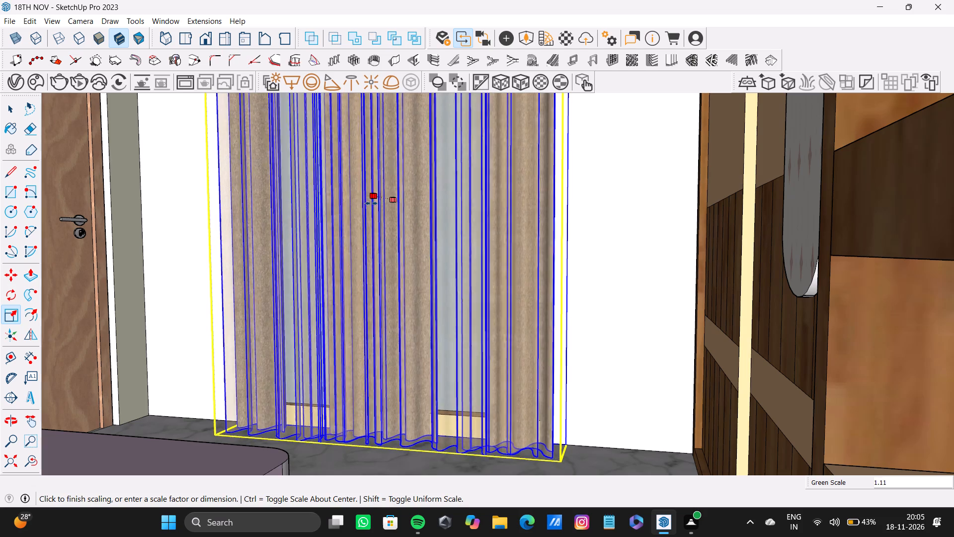
left_click_drag(371, 203, 368, 206)
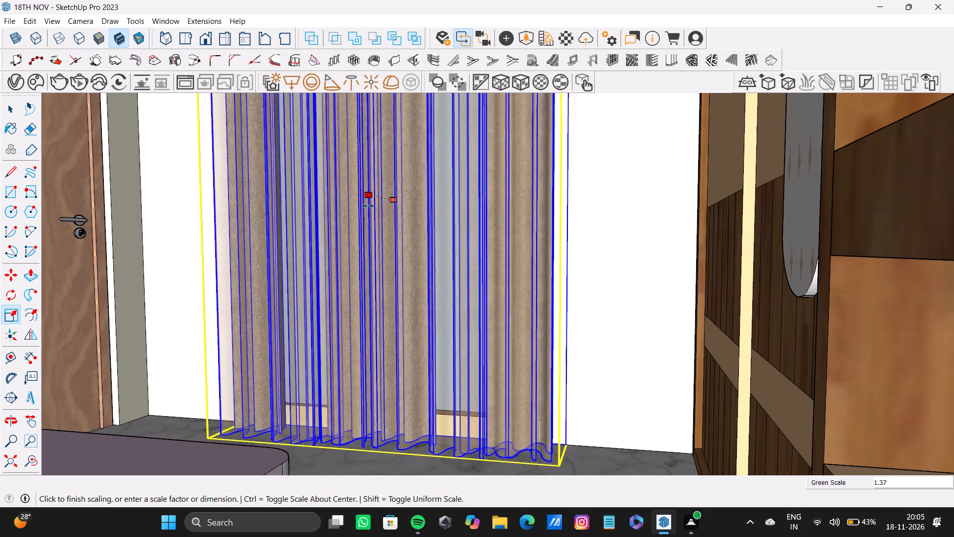
left_click_drag(368, 206, 377, 201)
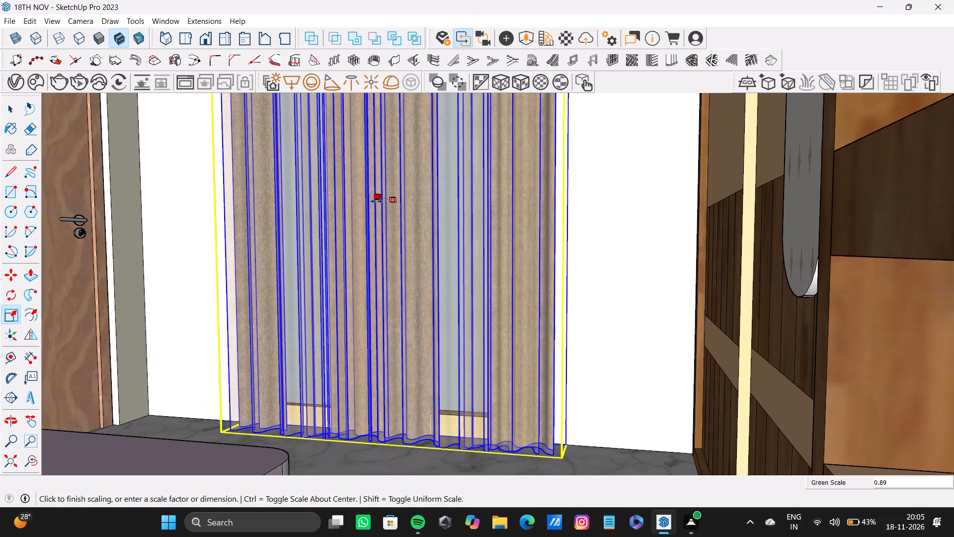
left_click_drag(377, 201, 382, 200)
Narrow the curtain along the red axis, bringing its protruding side edge back to the end of the pelmet box.
left_click(15, 459)
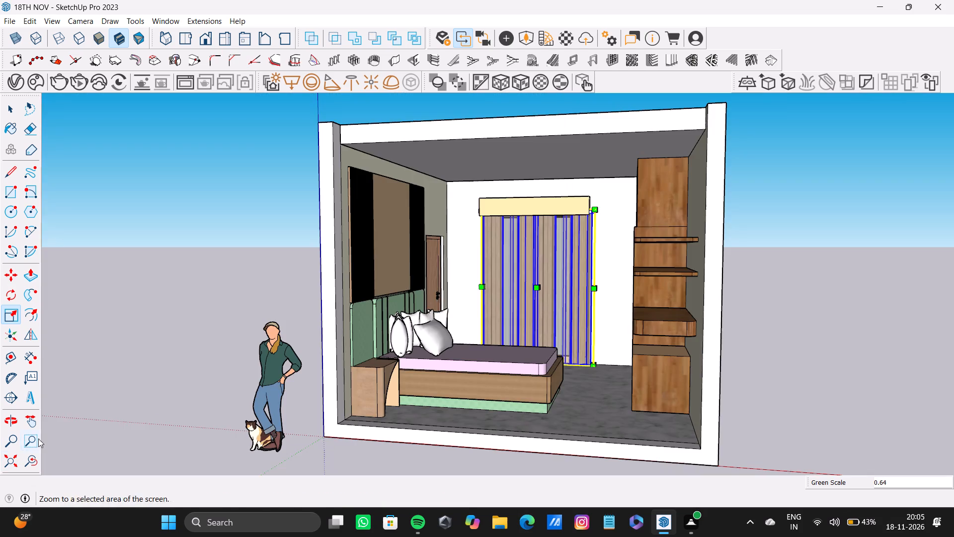
middle_click_drag(294, 360, 310, 411)
scroll(613, 259, "up", 6)
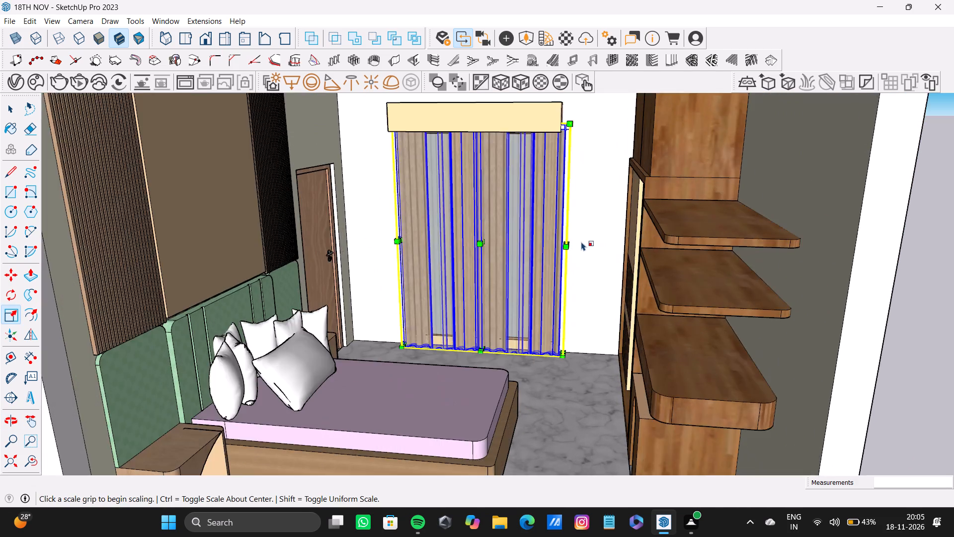
scroll(581, 242, "up", 9)
left_click_drag(555, 233, 525, 230)
Fine-tune the curtain's width along the red axis with a scale of 0.99 to tuck its side edge under the pelmet.
scroll(491, 233, "down", 9)
middle_click_drag(488, 233, 486, 181)
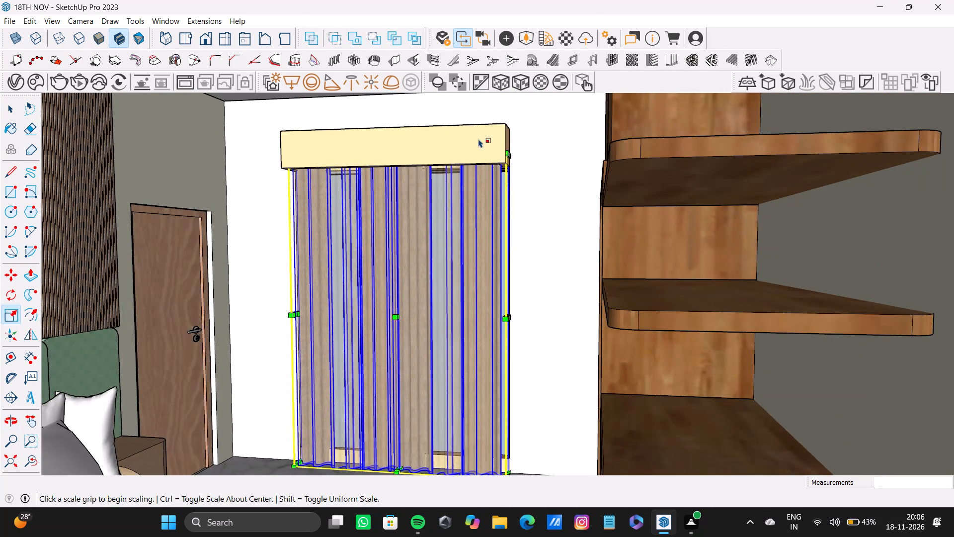
scroll(527, 160, "up", 7)
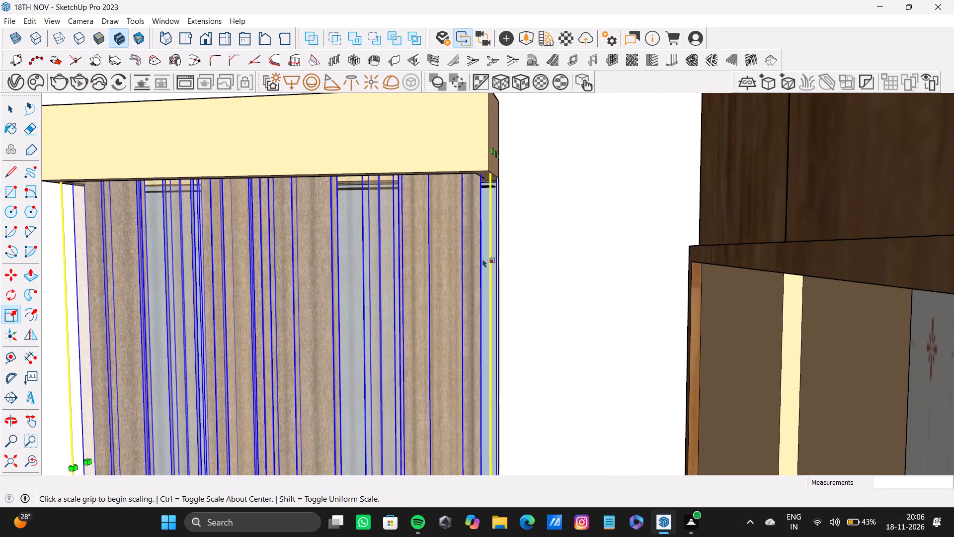
scroll(494, 299, "down", 8)
middle_click_drag(493, 321, 528, 332)
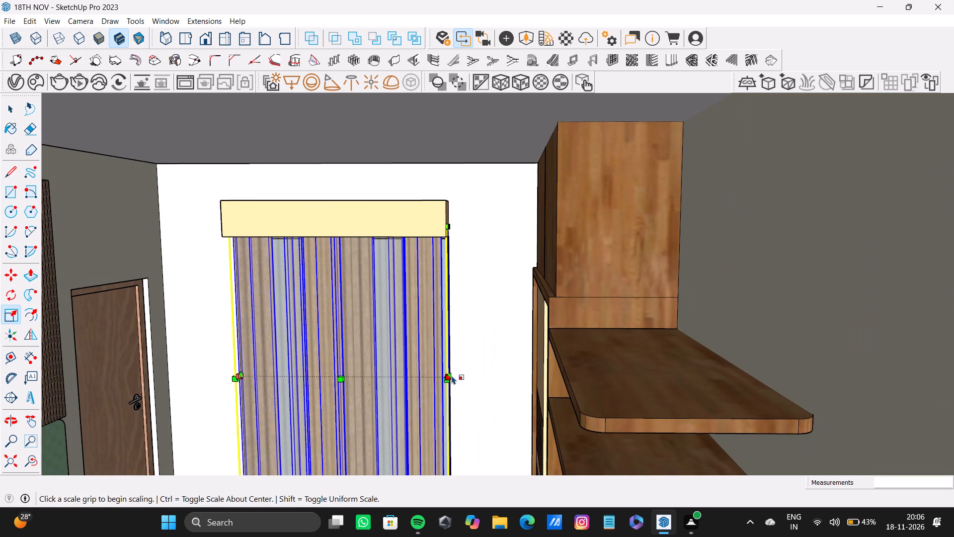
scroll(448, 372, "up", 4)
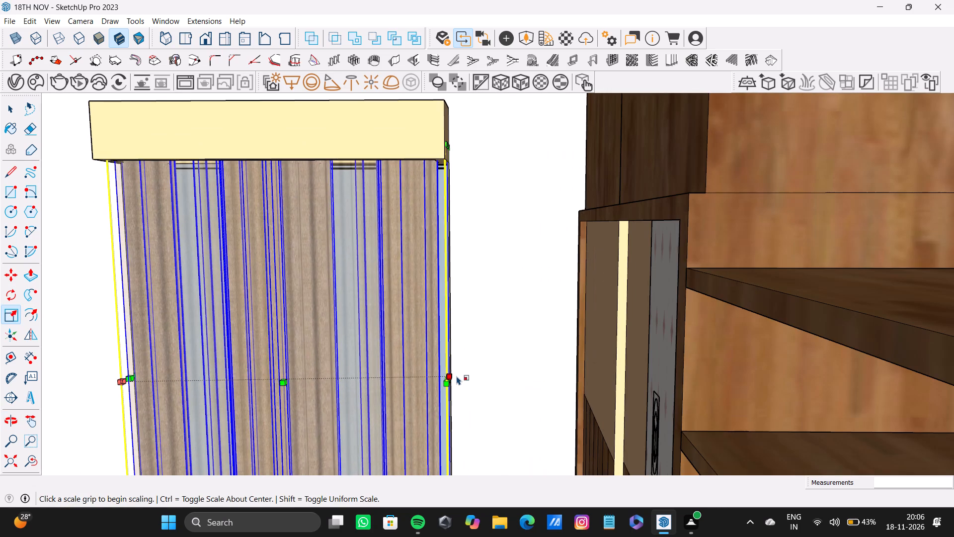
left_click(448, 376)
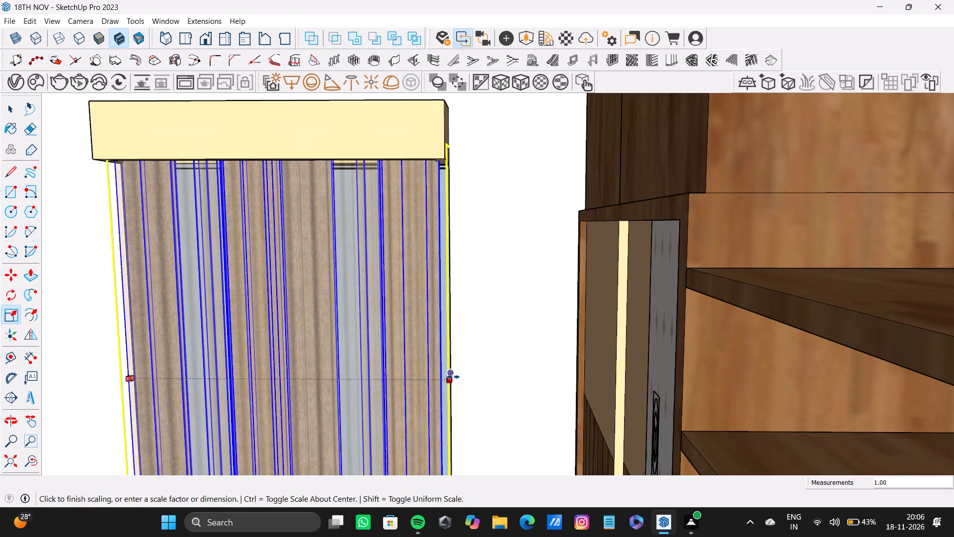
scroll(457, 381, "up", 1)
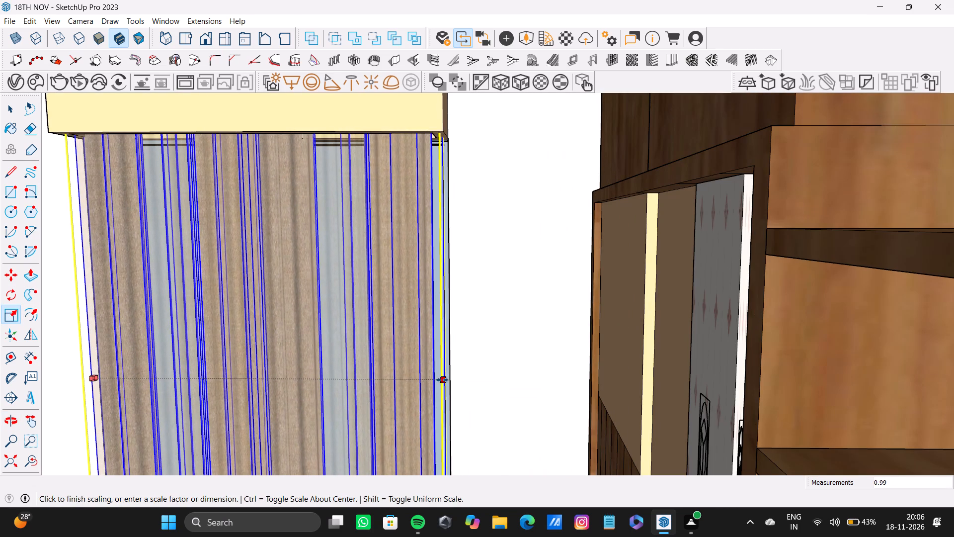
left_click(442, 380)
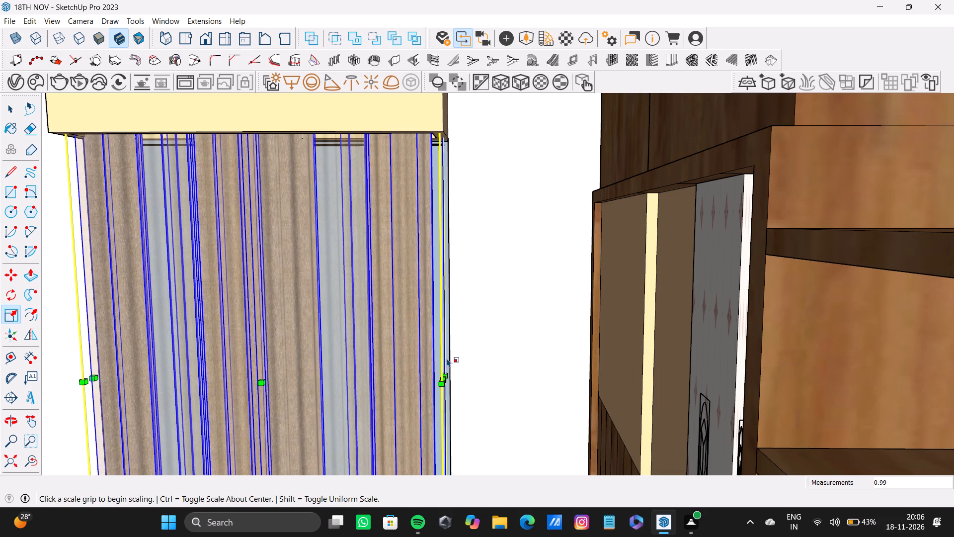
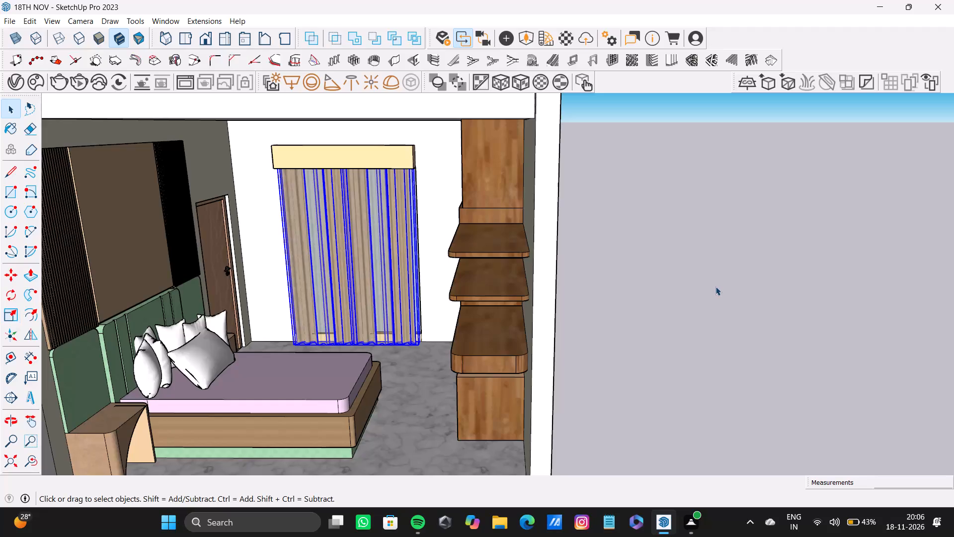
Scale the window curtain wider along the red axis by a factor of about 1.03.
left_click(715, 286)
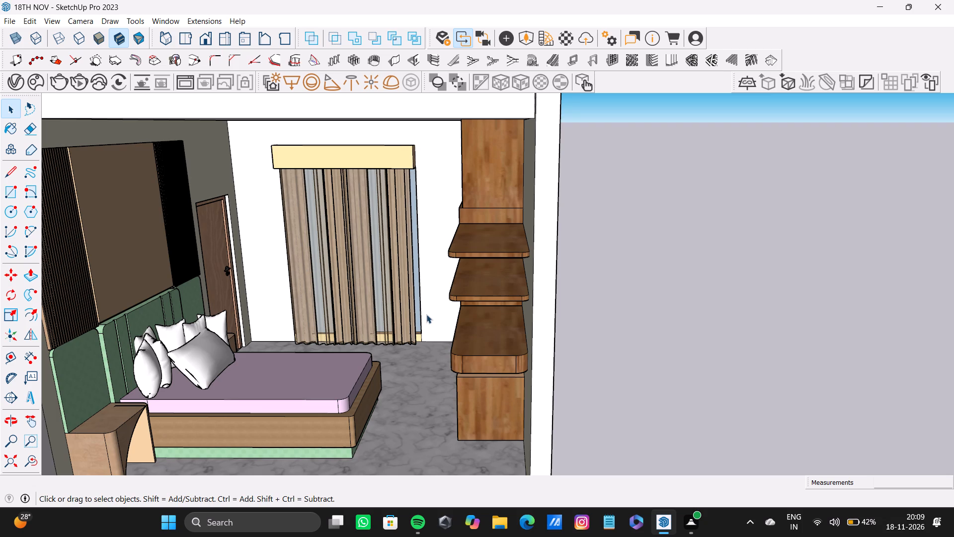
left_click(396, 314)
left_click(404, 327)
left_click(408, 336)
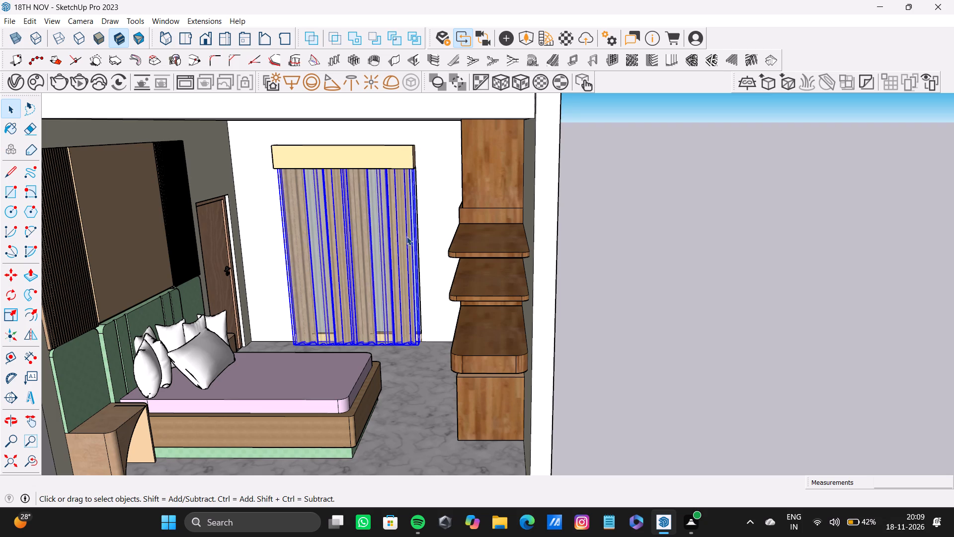
key("s")
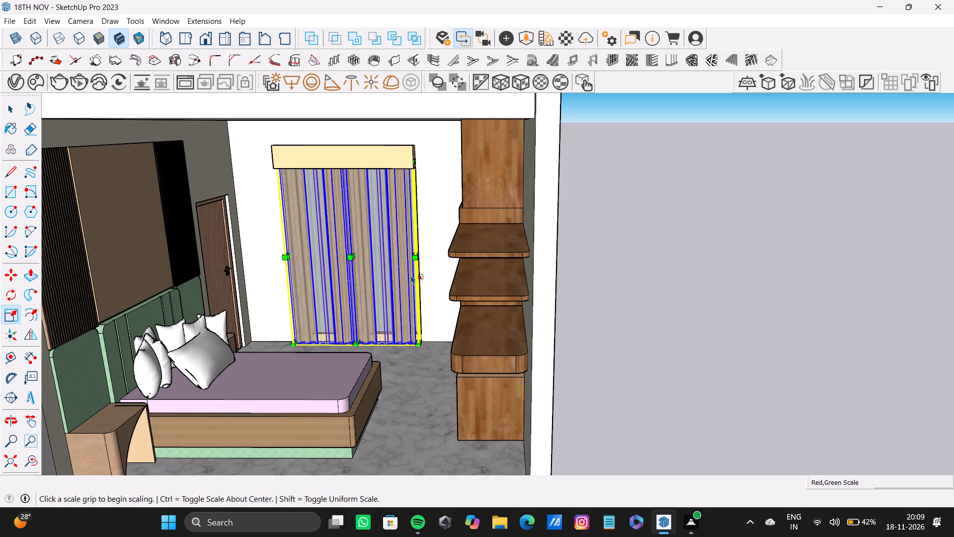
scroll(428, 252, "up", 4)
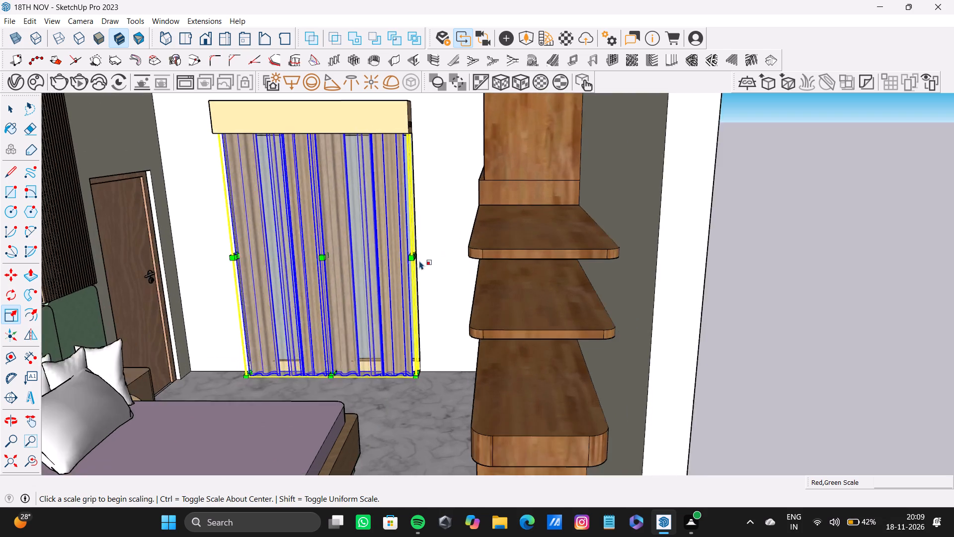
scroll(419, 261, "up", 10)
left_click_drag(411, 255, 422, 256)
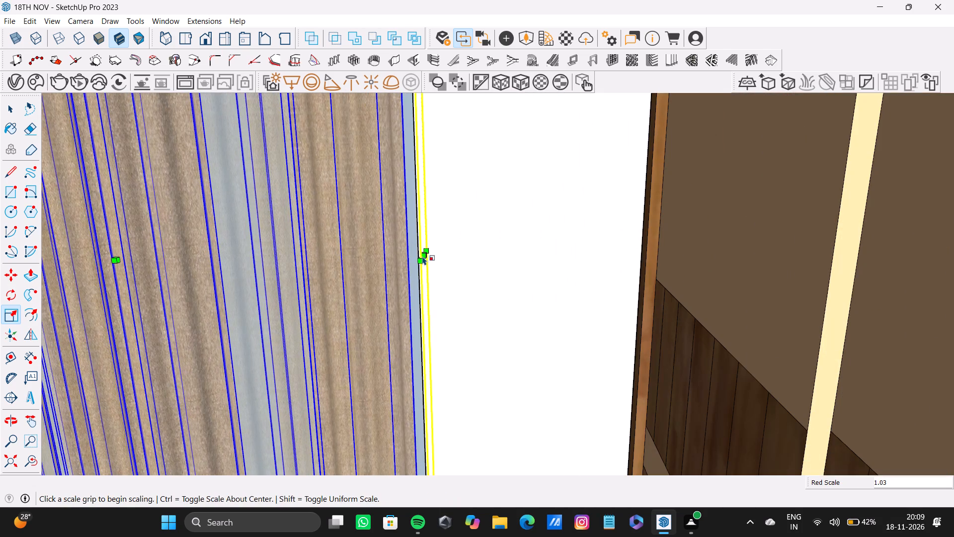
key("space")
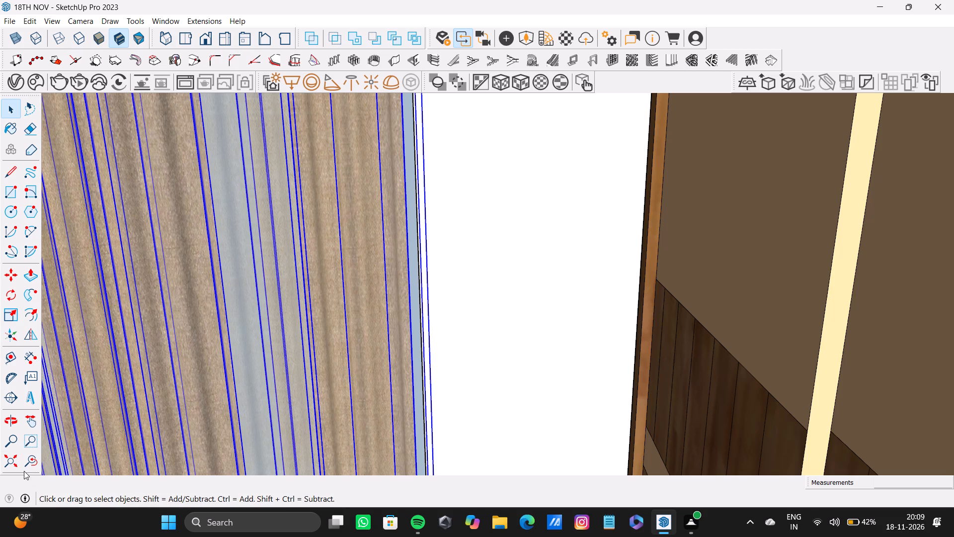
Scale the window curtain narrower along the red axis by a factor of about 0.98.
left_click(14, 463)
scroll(712, 254, "up", 1)
middle_click_drag(712, 254, 707, 182)
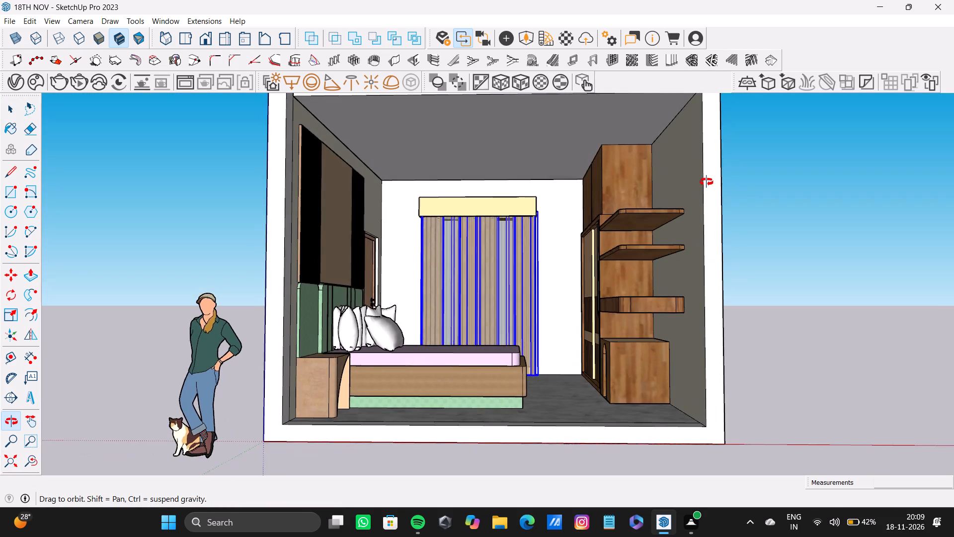
middle_click_drag(707, 182, 663, 162)
scroll(577, 285, "up", 7)
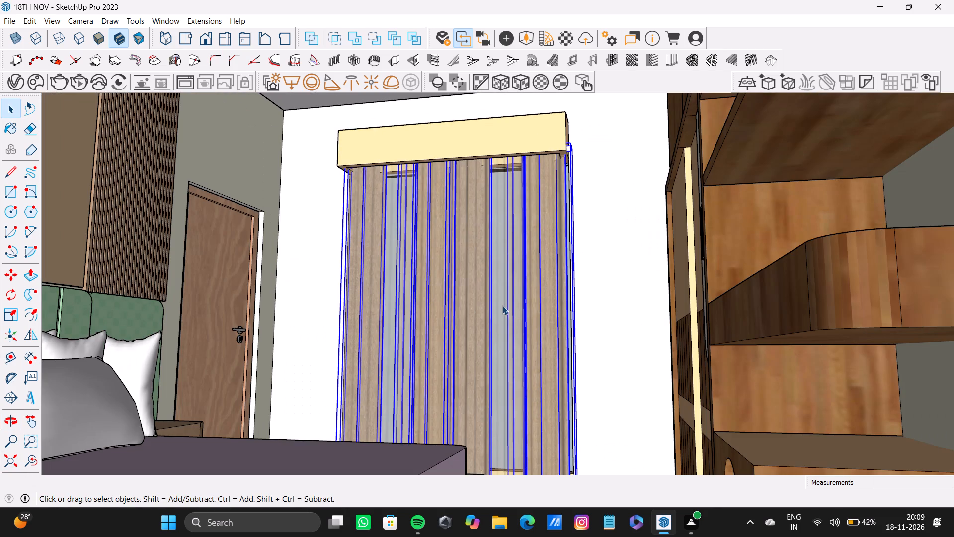
key("s")
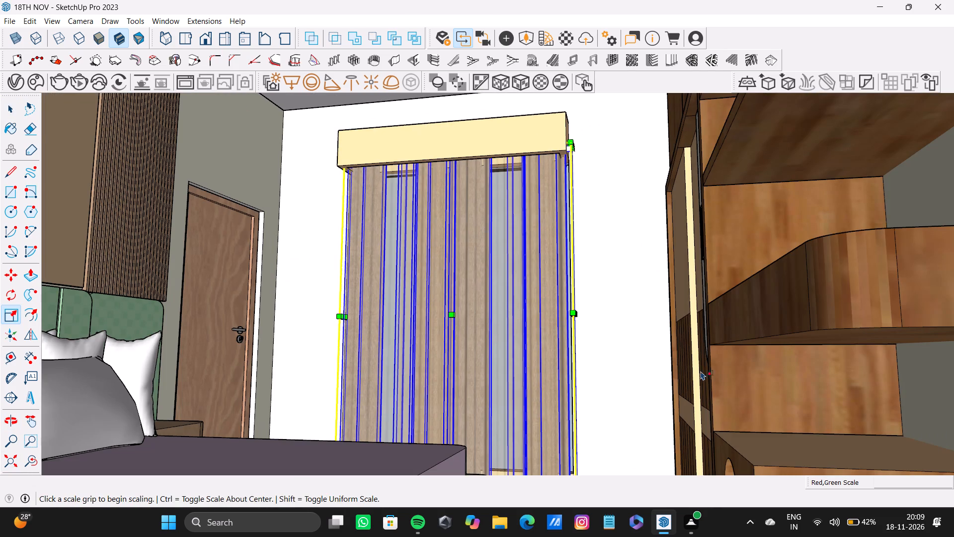
scroll(627, 358, "up", 12)
left_click_drag(552, 284, 539, 292)
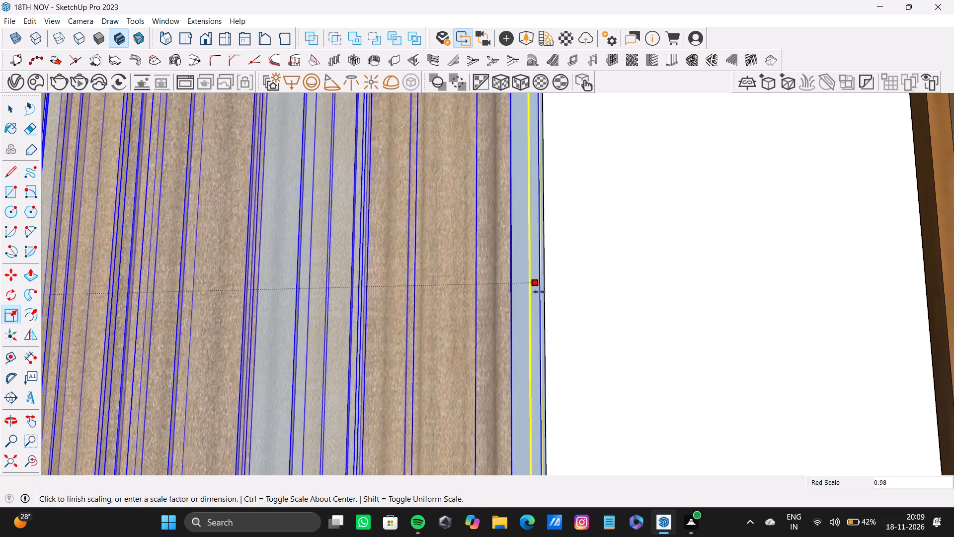
left_click_drag(539, 292, 539, 295)
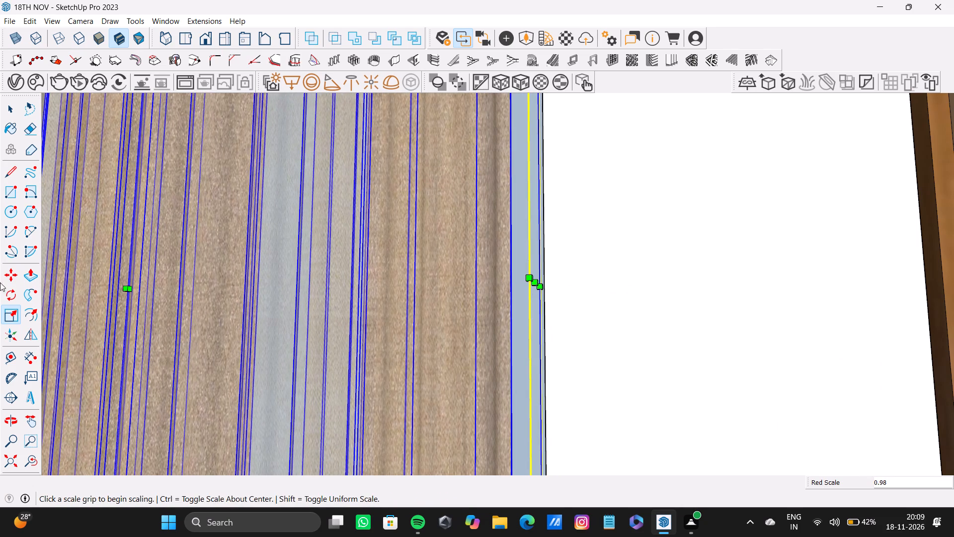
Fine-tune the curtain's width along the red axis at its edge nearest the shelves.
left_click(16, 458)
middle_click_drag(487, 237, 486, 291)
scroll(595, 206, "up", 9)
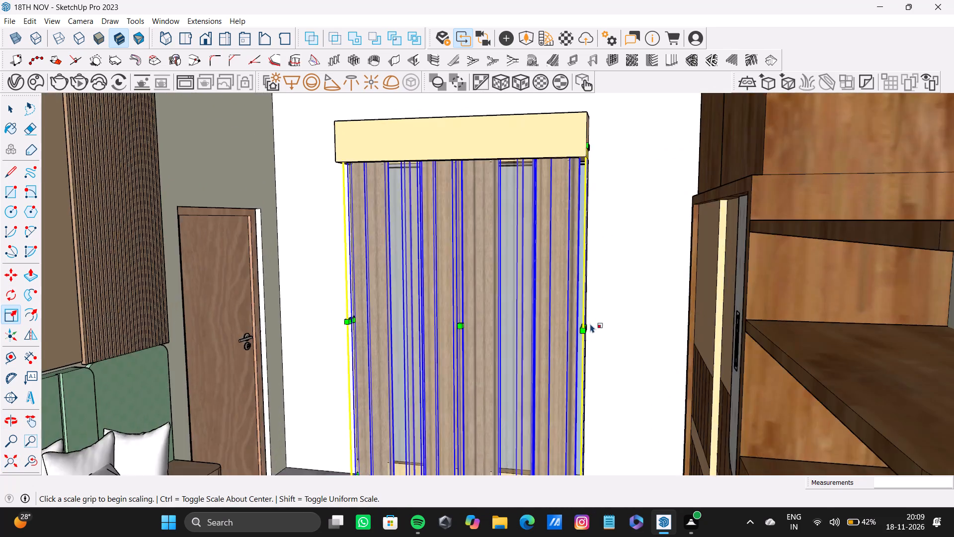
scroll(590, 324, "up", 10)
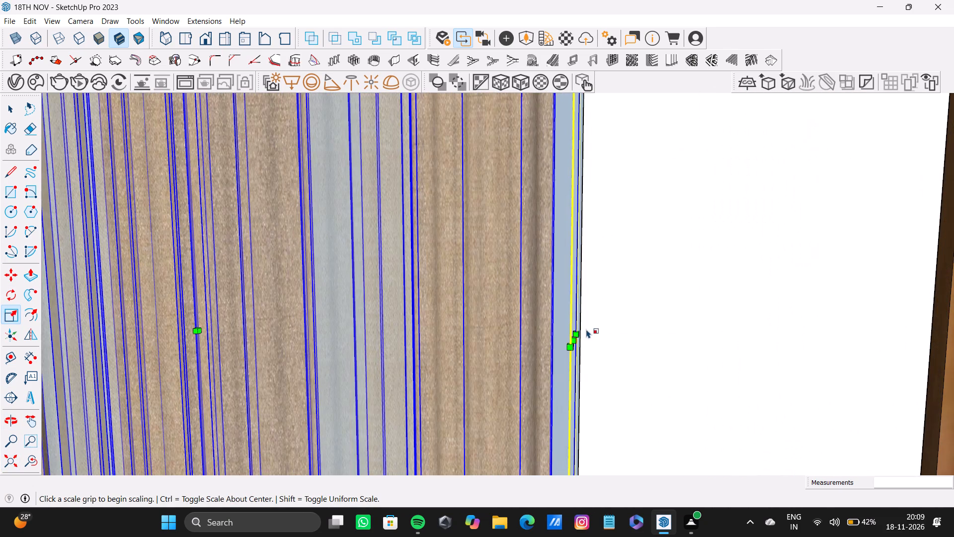
left_click_drag(576, 339, 571, 339)
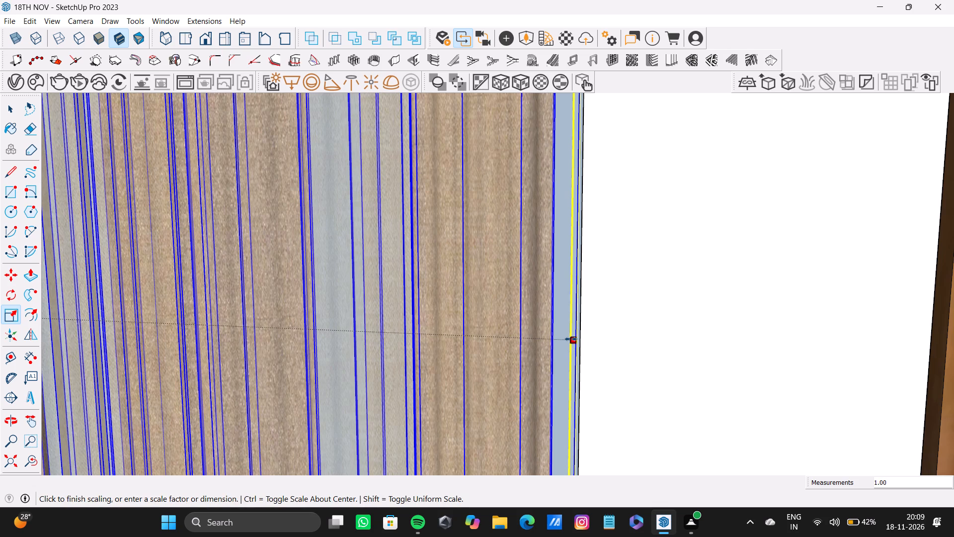
left_click_drag(571, 339, 566, 340)
scroll(545, 333, "down", 18)
middle_click_drag(543, 325, 574, 309)
scroll(523, 276, "down", 4)
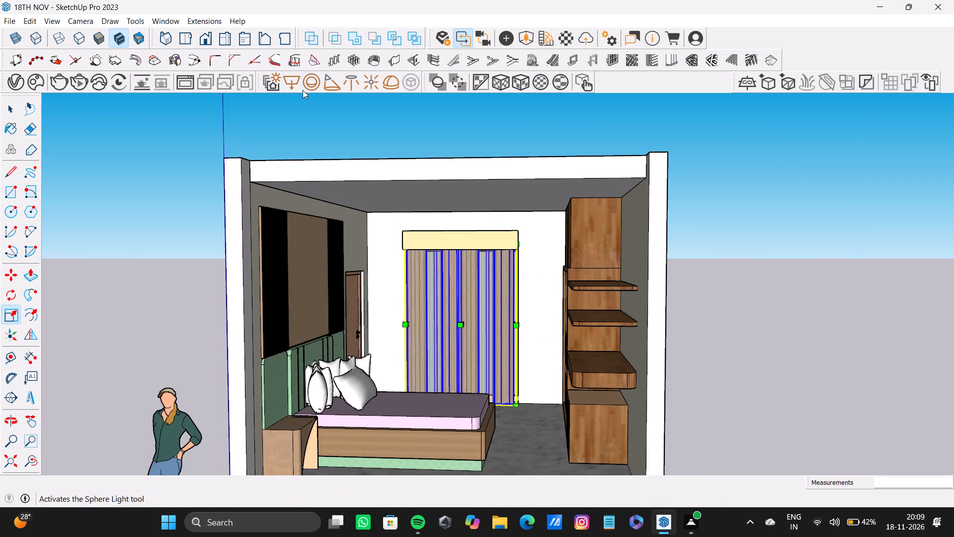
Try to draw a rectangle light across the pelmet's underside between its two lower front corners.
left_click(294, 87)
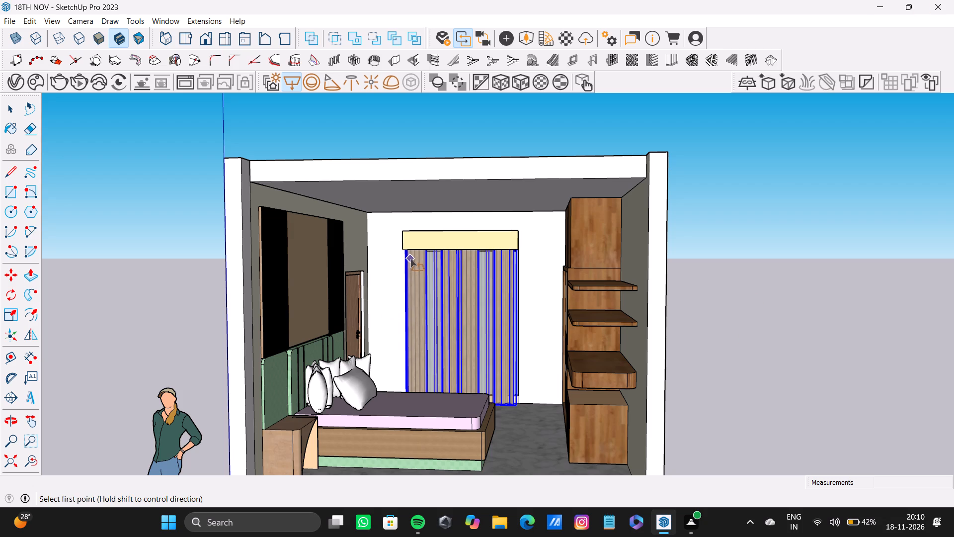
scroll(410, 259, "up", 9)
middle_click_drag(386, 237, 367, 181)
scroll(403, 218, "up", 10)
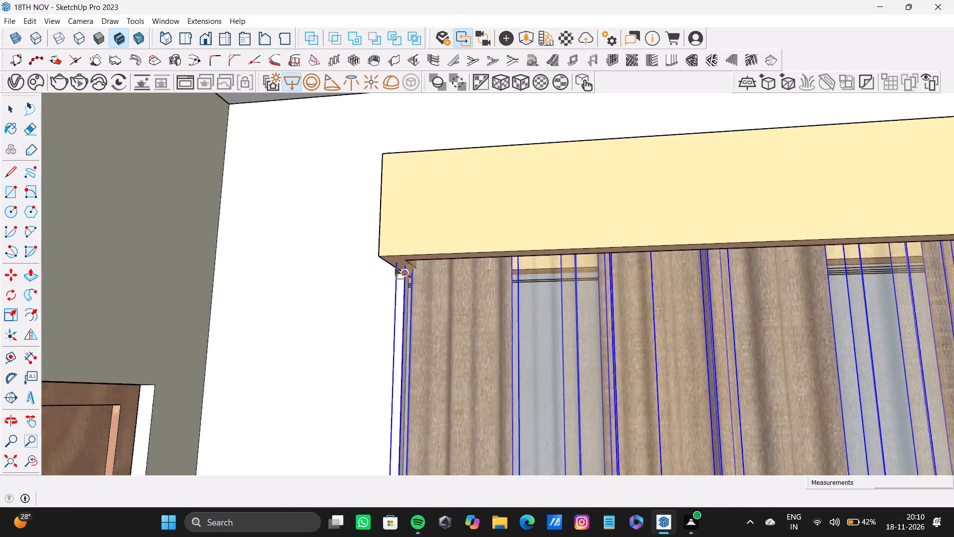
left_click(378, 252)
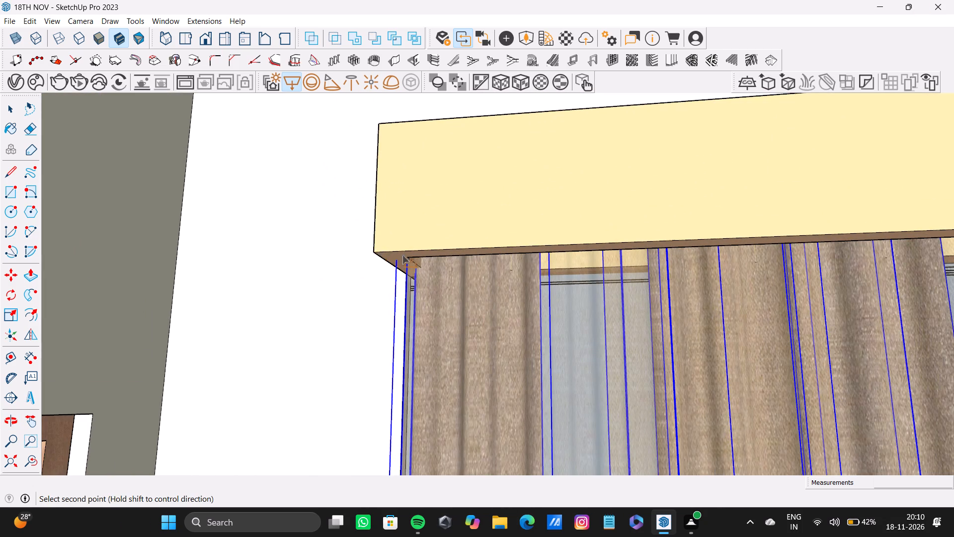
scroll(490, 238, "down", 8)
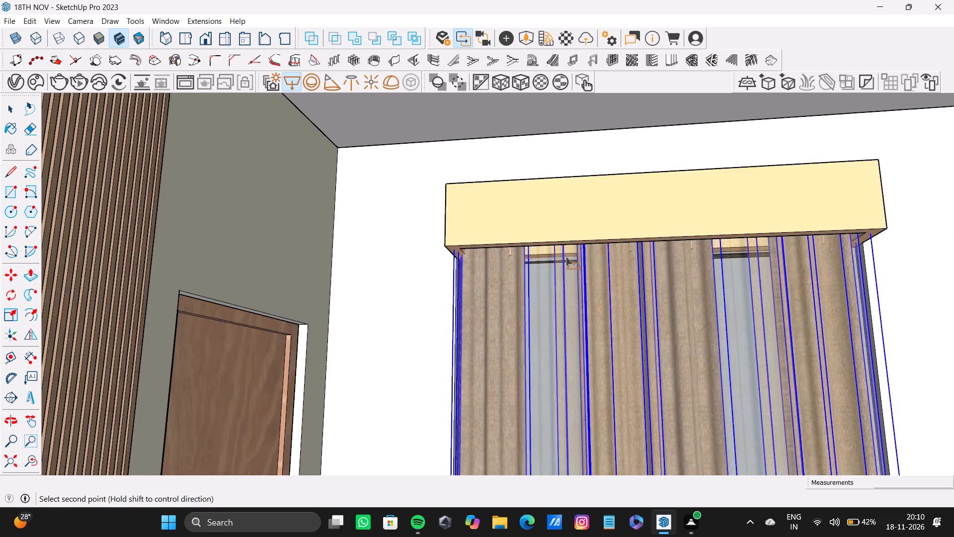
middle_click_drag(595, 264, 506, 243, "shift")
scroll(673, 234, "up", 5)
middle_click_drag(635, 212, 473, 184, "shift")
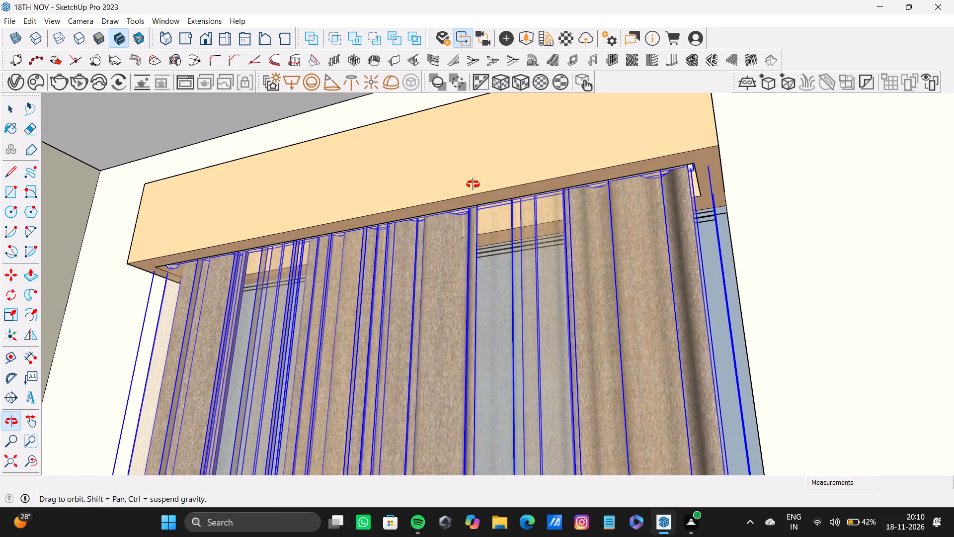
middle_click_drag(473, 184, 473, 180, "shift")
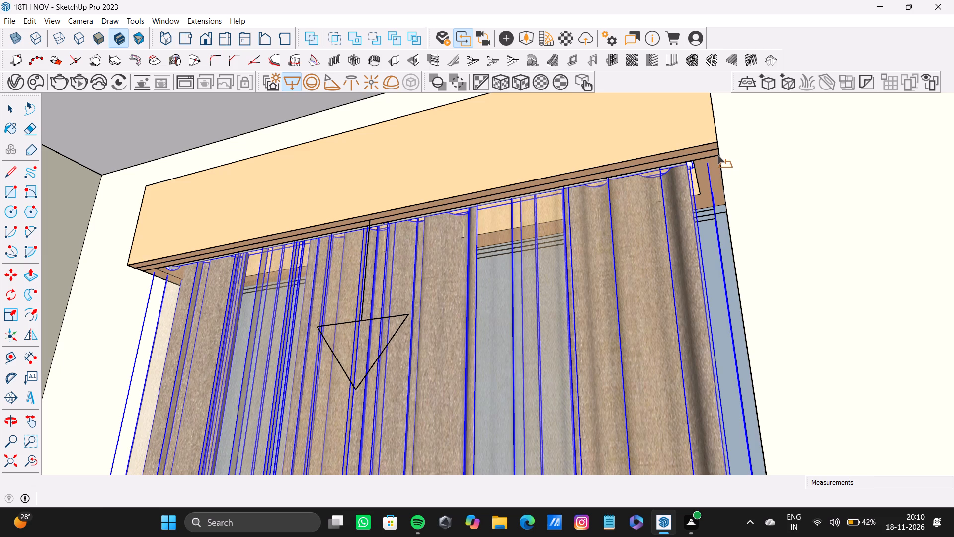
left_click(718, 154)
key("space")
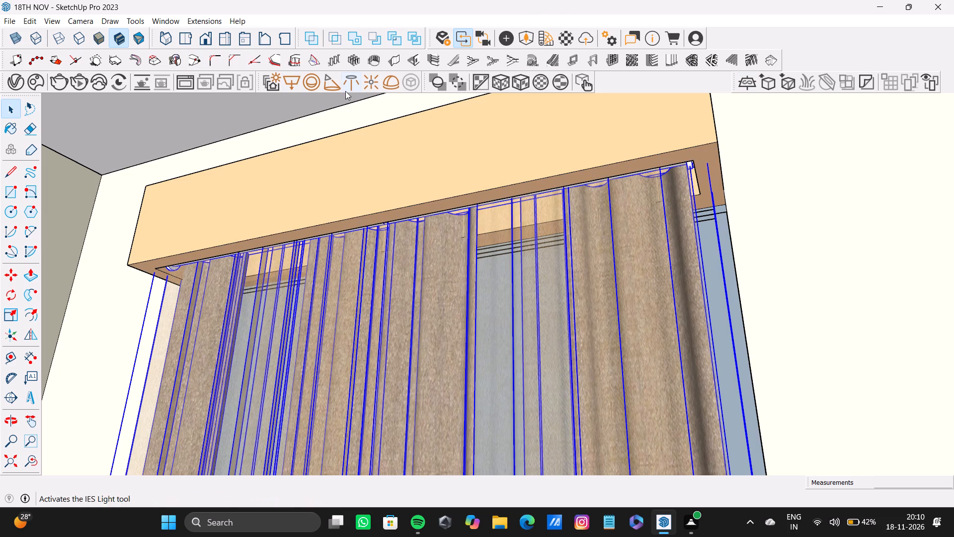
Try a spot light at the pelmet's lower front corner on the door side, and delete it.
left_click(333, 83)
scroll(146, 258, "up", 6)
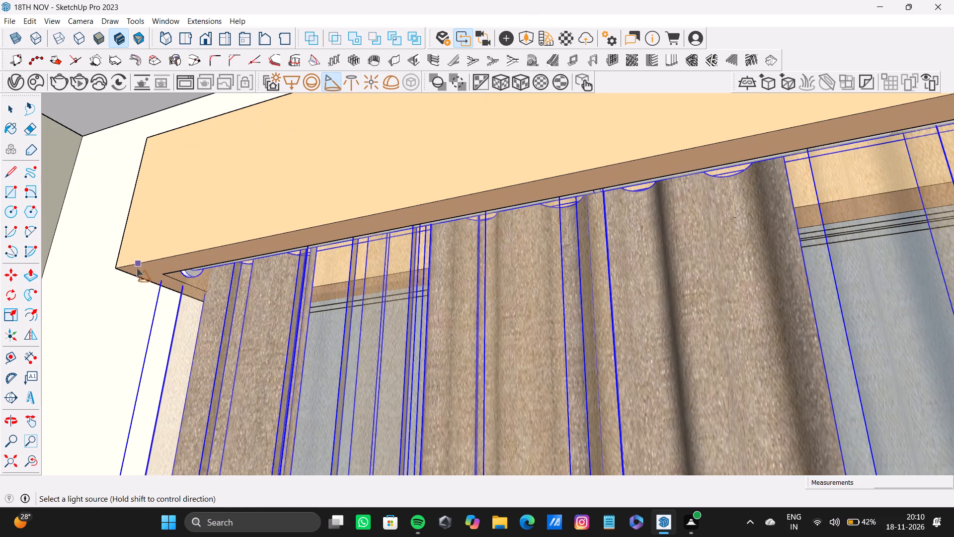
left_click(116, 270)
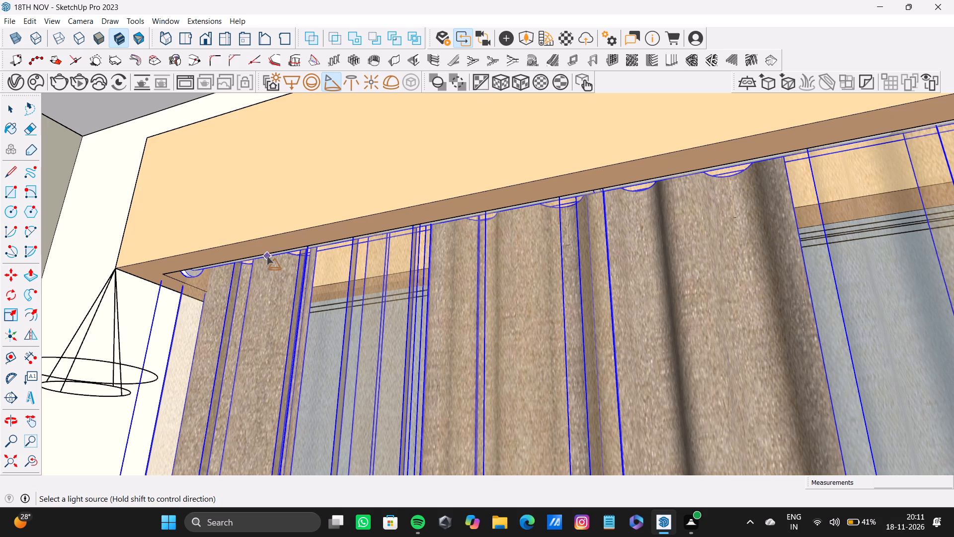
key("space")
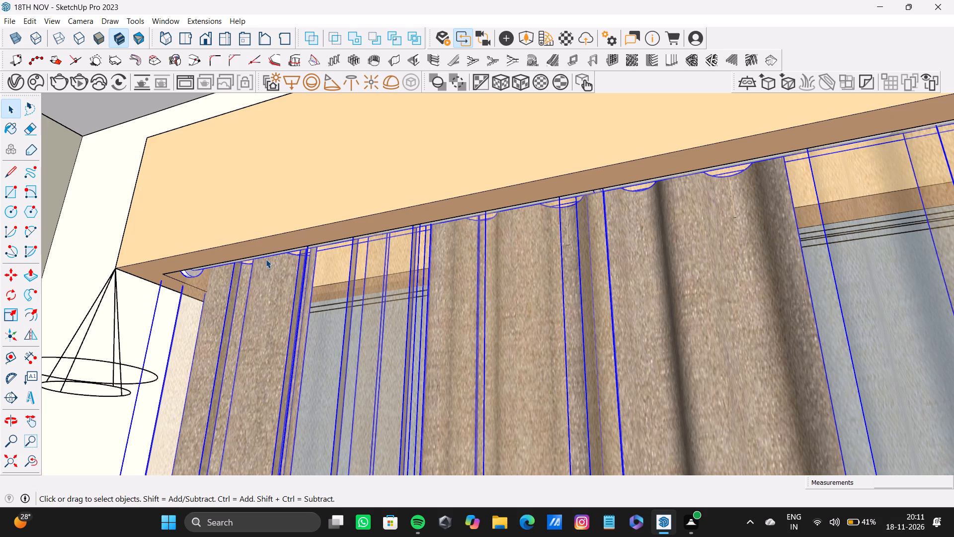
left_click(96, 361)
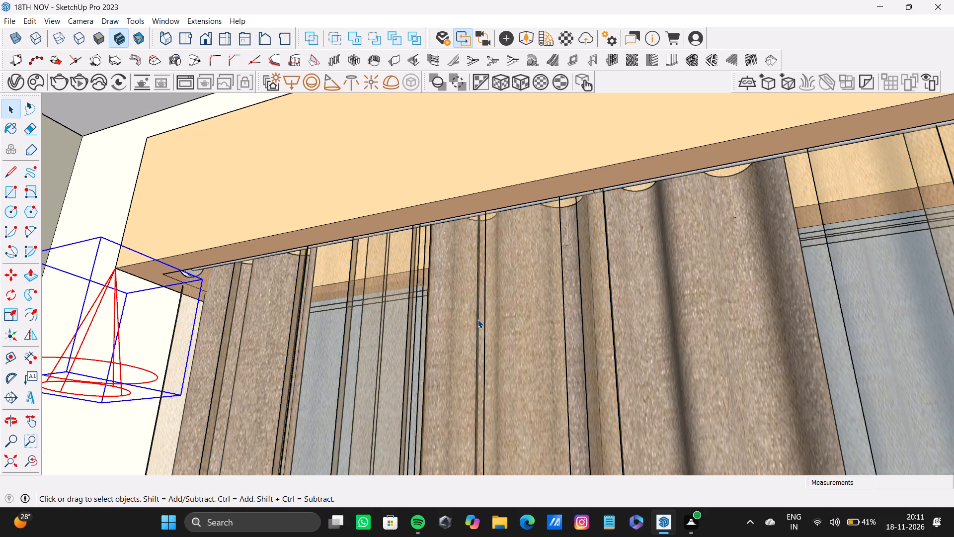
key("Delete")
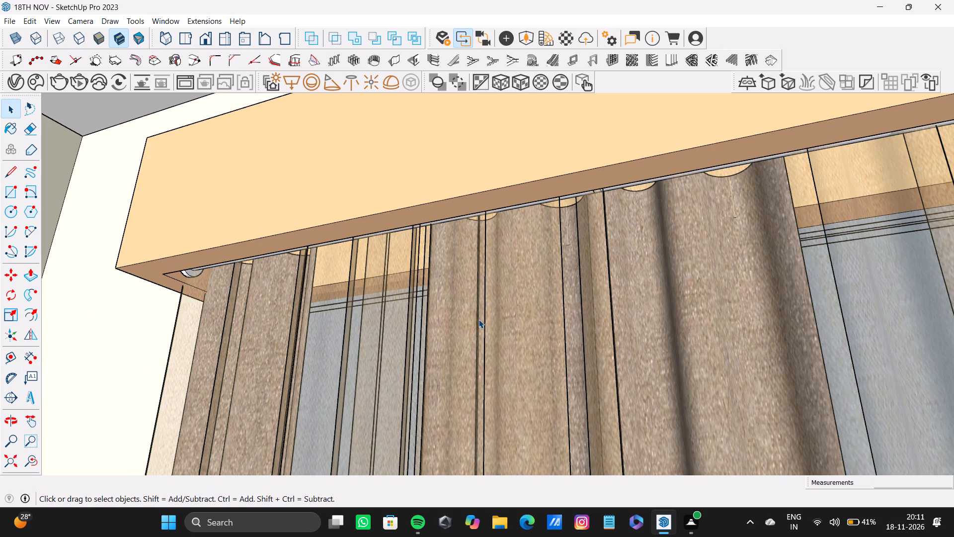
Draw a downward-facing rectangle light along the pelmet's underside, from its door-side front corner to the opposite end.
left_click(299, 84)
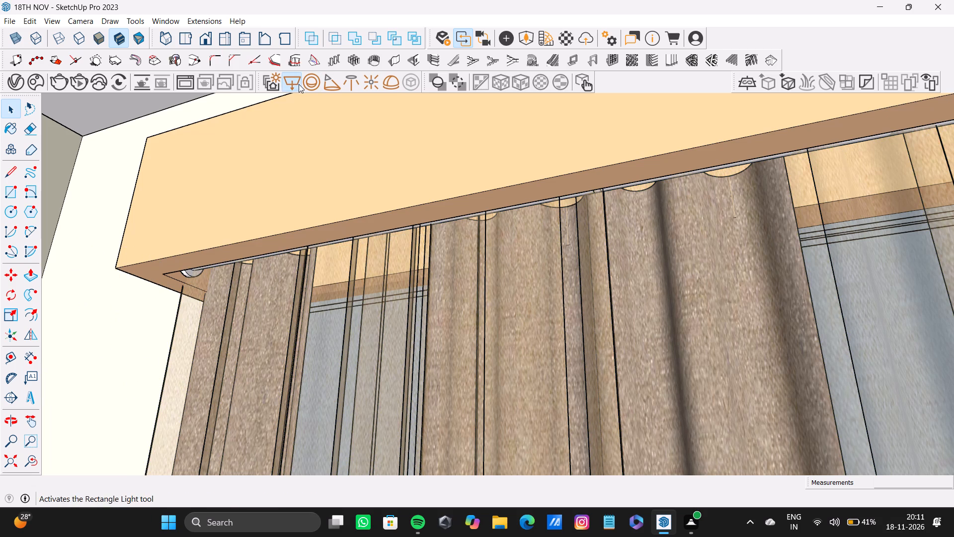
left_click(118, 266)
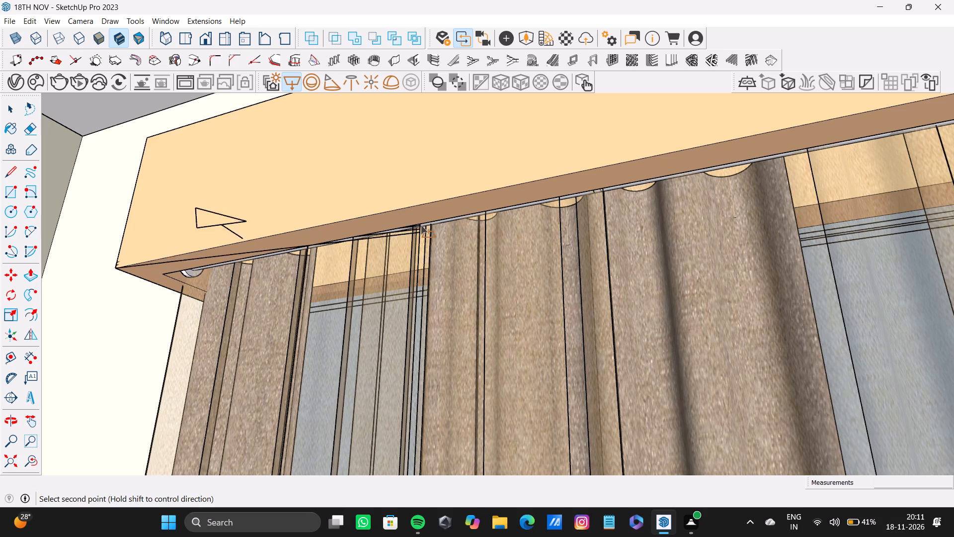
scroll(507, 184, "down", 6)
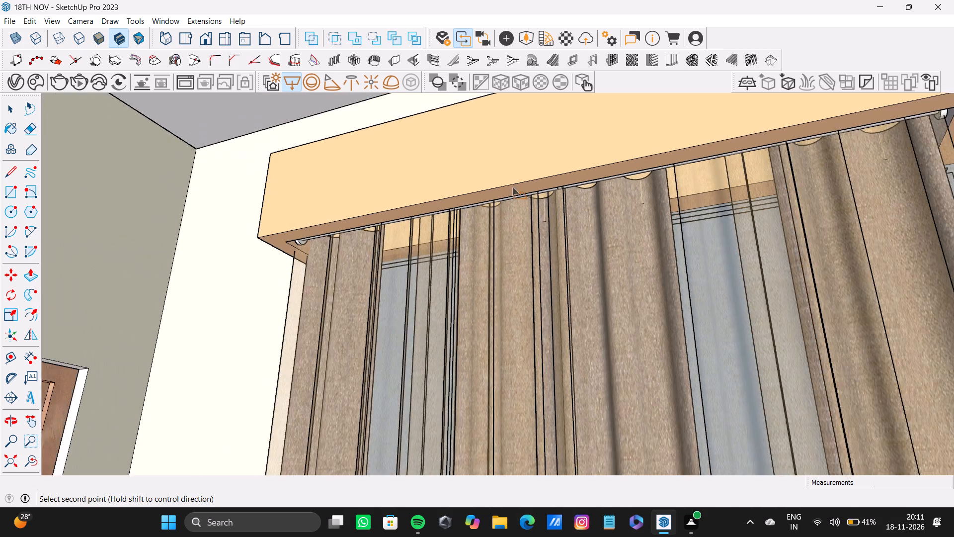
middle_click_drag(512, 187, 367, 235, "shift")
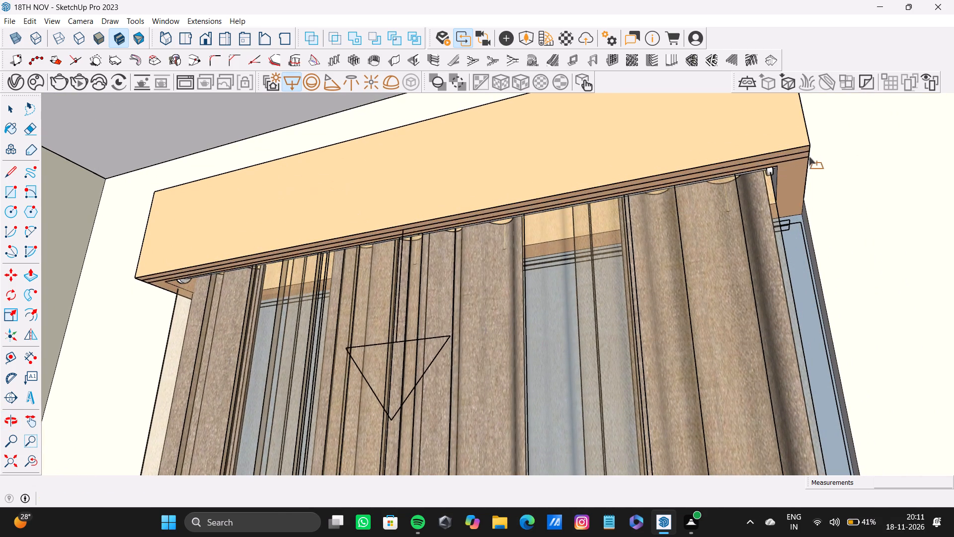
left_click(808, 161)
key("space")
Move the rectangle light down about 1 11/16" from the pelmet's underside, towards the curtain rod.
scroll(406, 213, "up", 7)
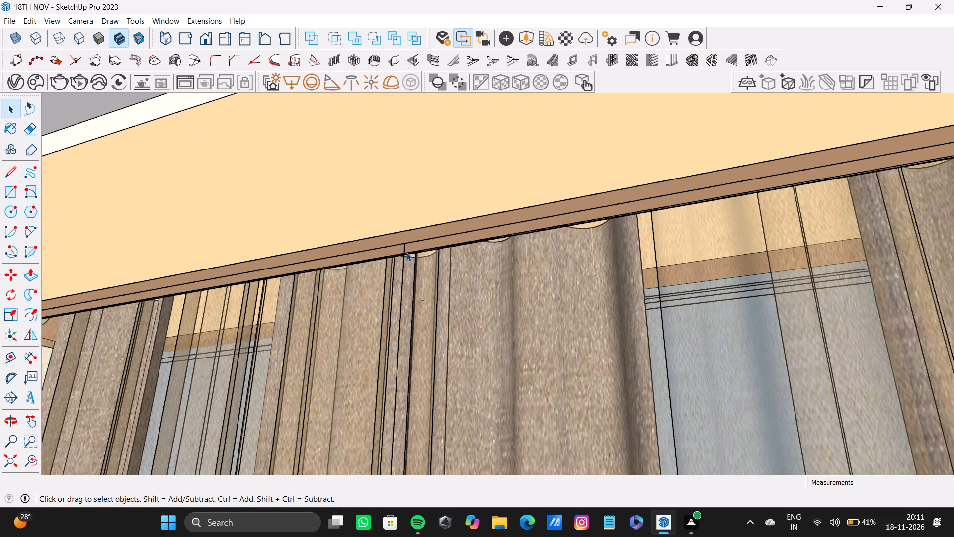
left_click(408, 245)
key("m")
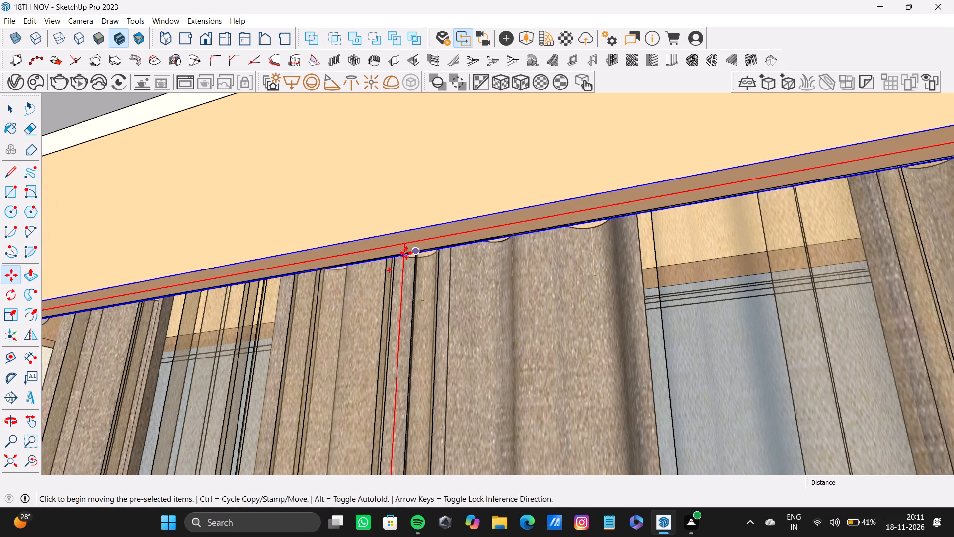
left_click(407, 250)
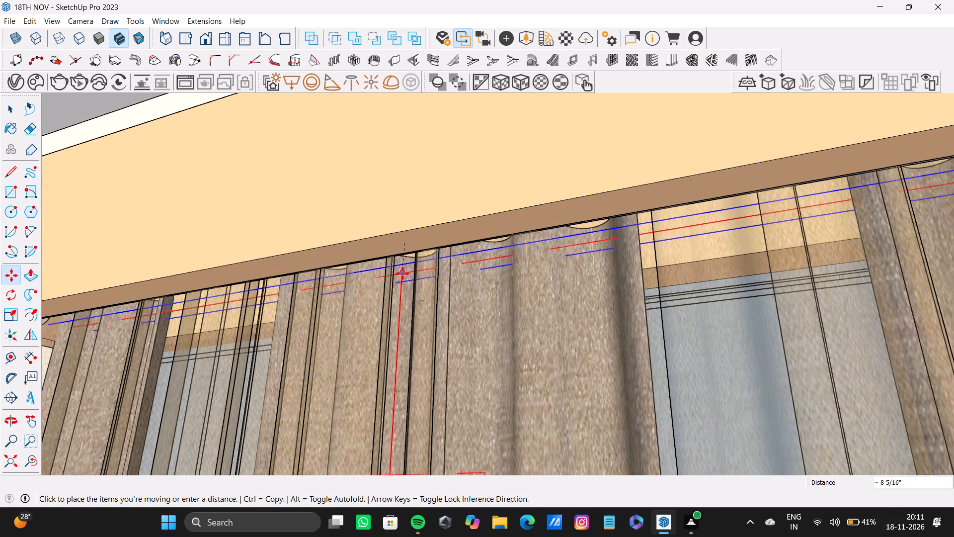
middle_click_drag(400, 251, 331, 236)
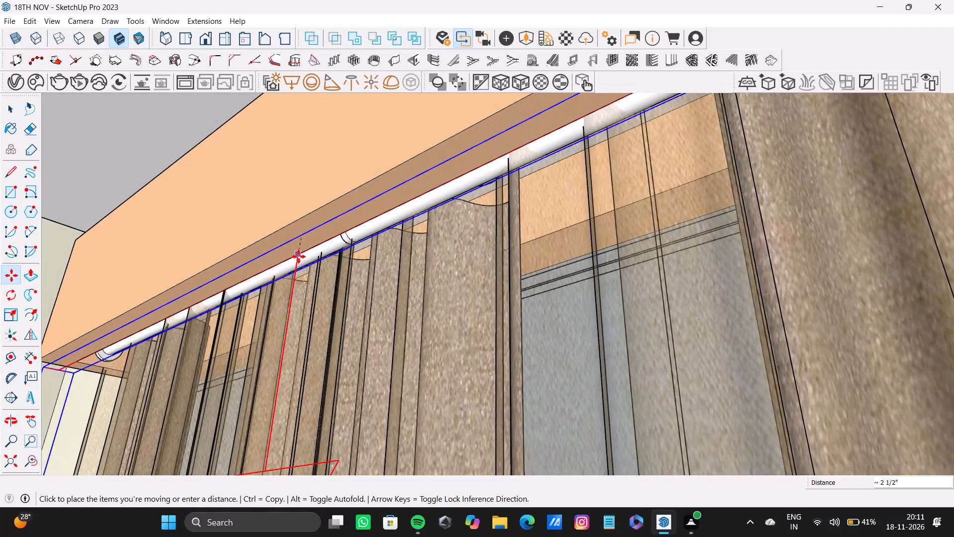
left_click(299, 262)
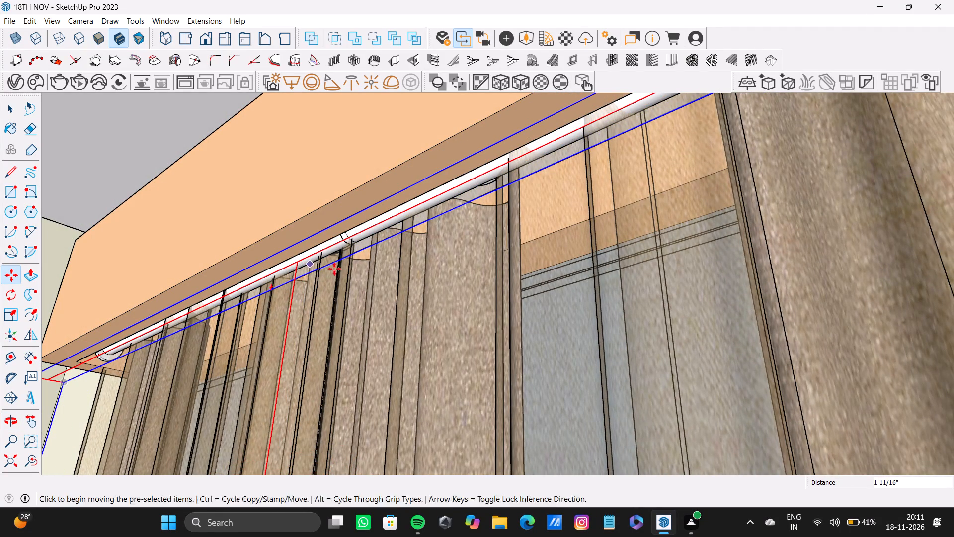
key("space")
Run an interactive render of the bedroom facing the curtained window, and close the frame buffer after checking the lighting.
left_click(16, 453)
middle_click_drag(143, 388, 360, 409)
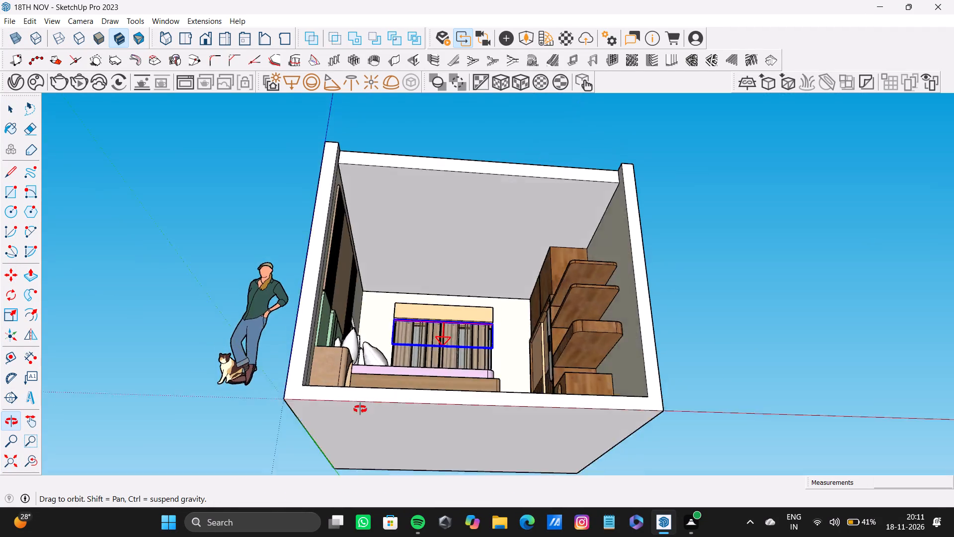
middle_click_drag(360, 409, 366, 433)
scroll(450, 308, "up", 5)
scroll(504, 261, "down", 5)
middle_click_drag(506, 259, 463, 271, "shift")
scroll(475, 253, "down", 5, "shift")
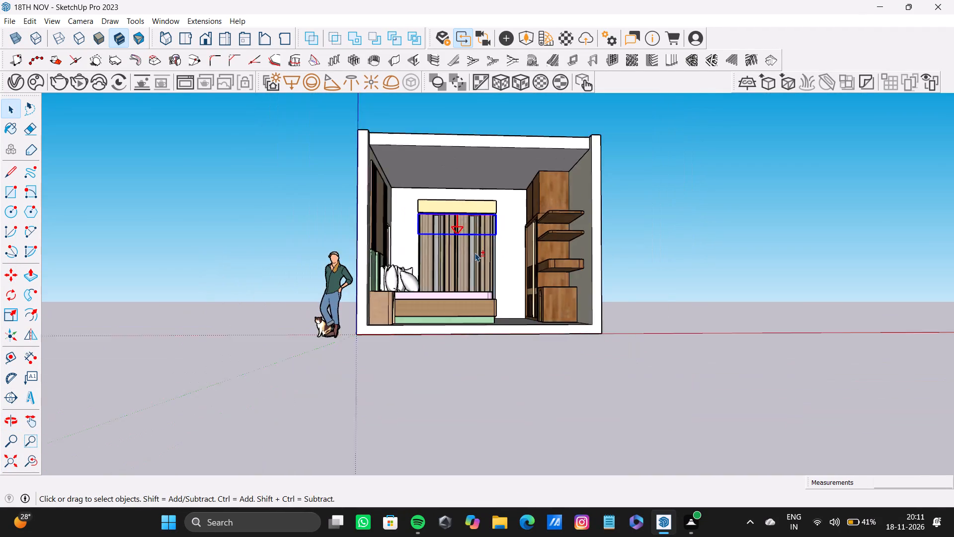
middle_click_drag(475, 253, 424, 282, "shift")
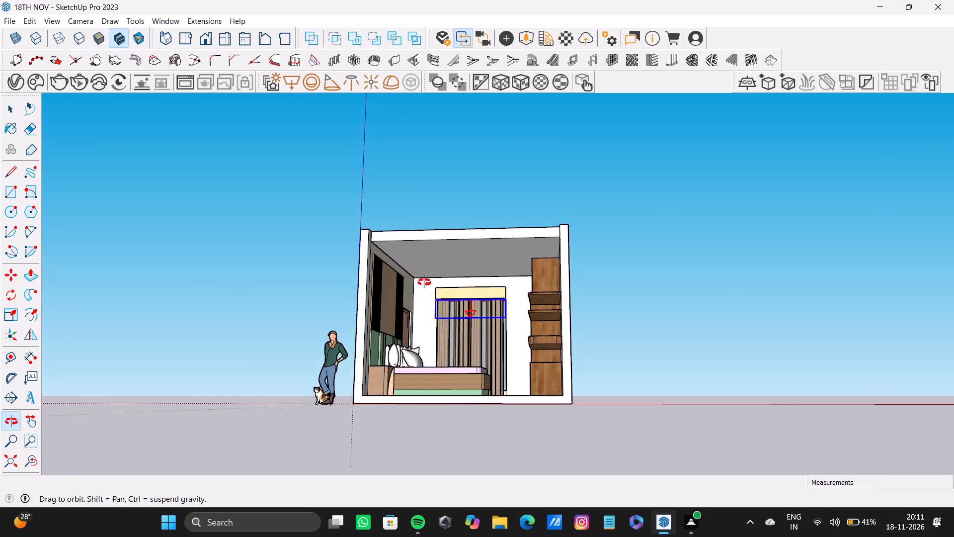
middle_click_drag(424, 282, 423, 364, "shift")
scroll(495, 375, "up", 8)
middle_click_drag(487, 353, 577, 350)
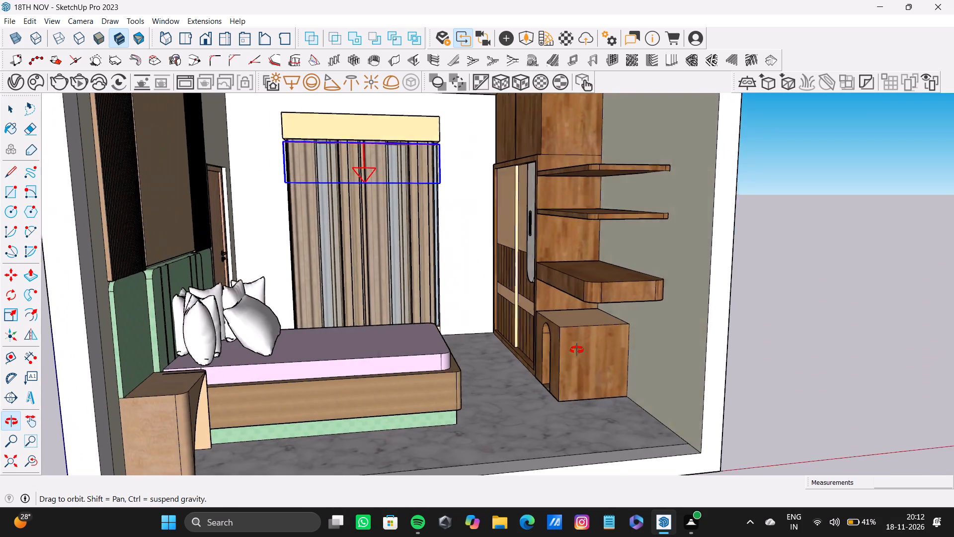
middle_click_drag(577, 350, 568, 344)
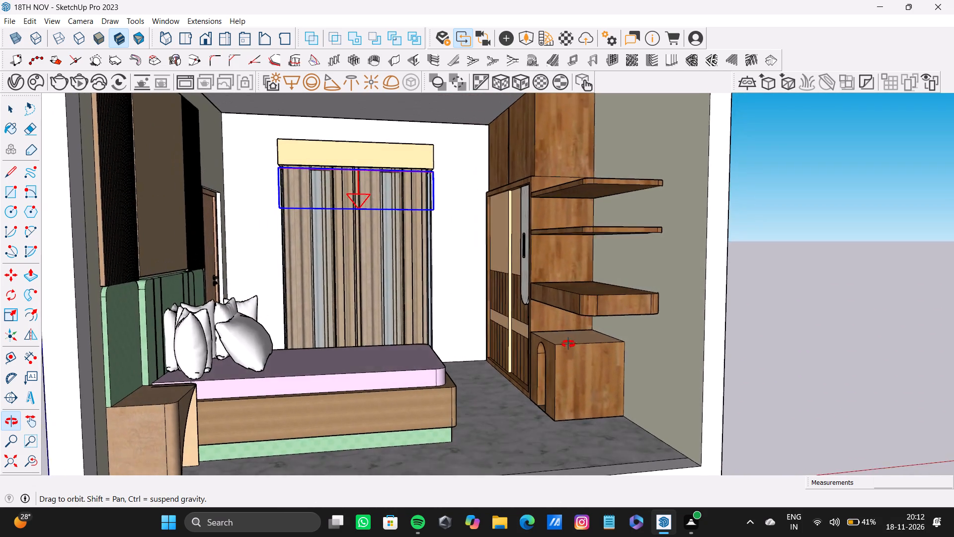
middle_click_drag(568, 344, 505, 363)
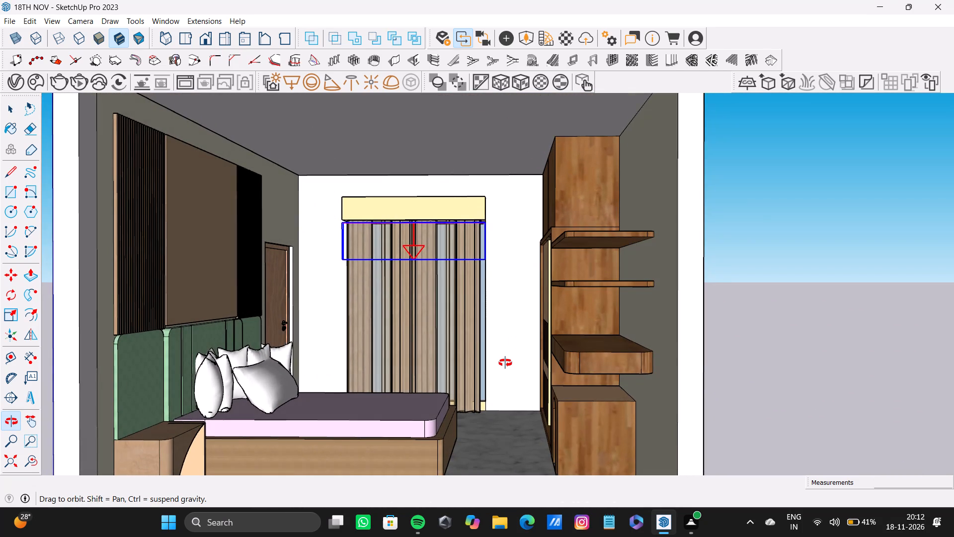
middle_click_drag(505, 363, 495, 359)
scroll(501, 363, "up", 1)
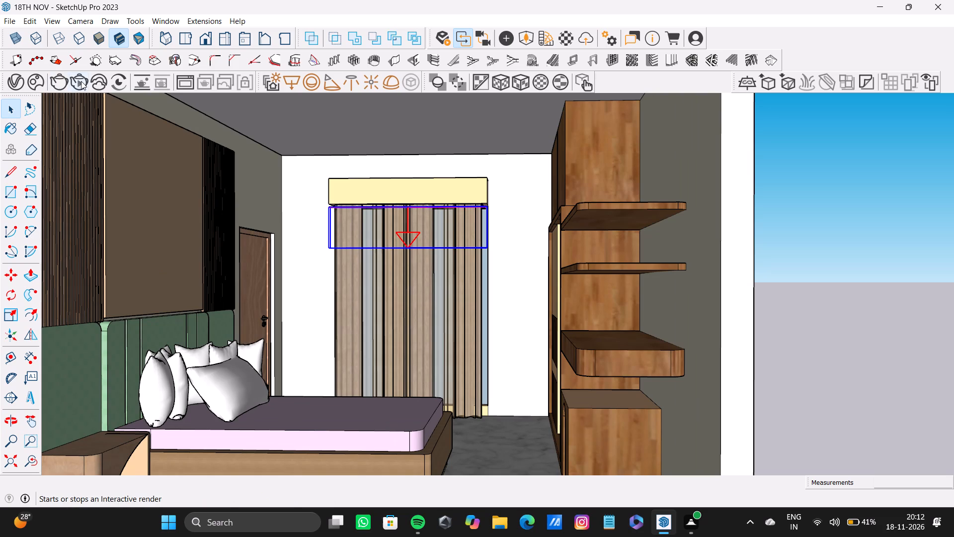
left_click(81, 81)
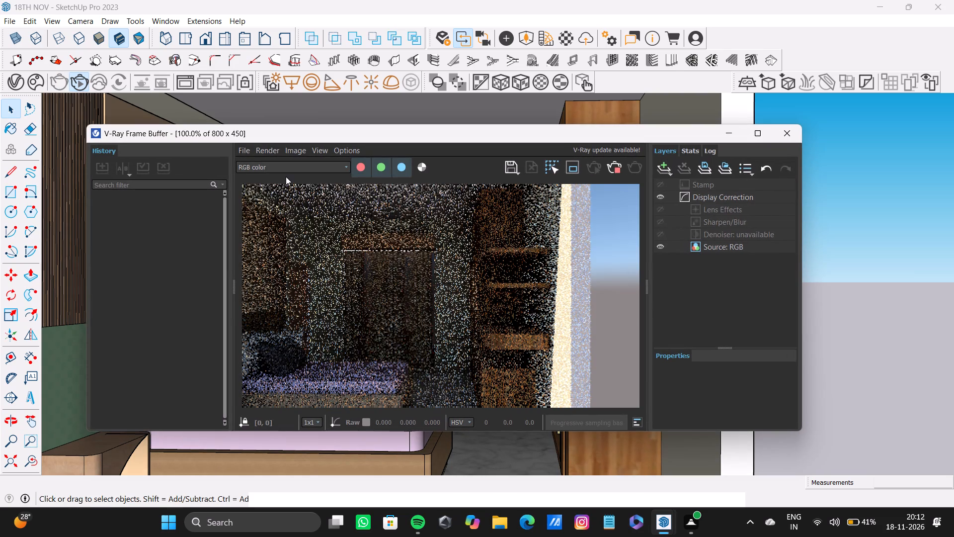
scroll(444, 270, "down", 1)
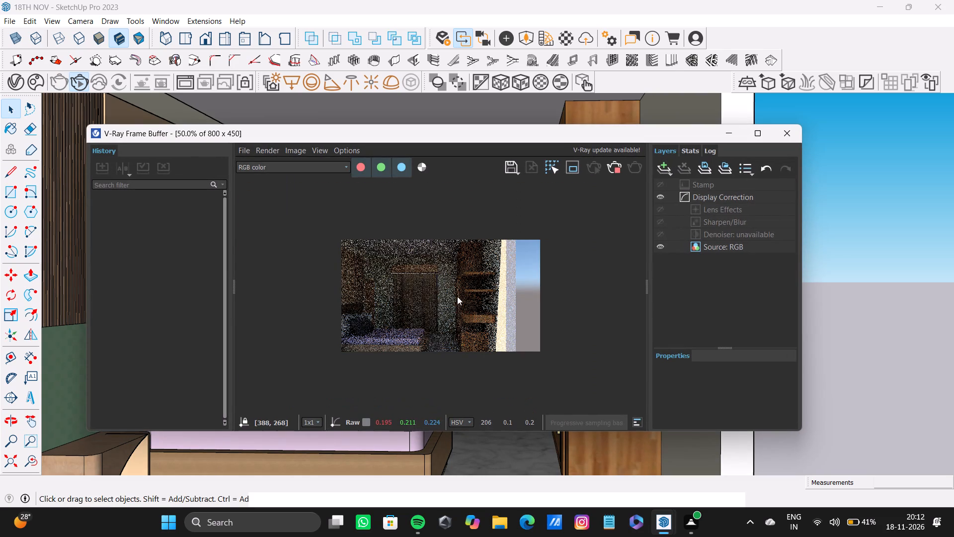
left_click(796, 135)
Place a dome light on top of the bed mattress, near its foot end.
scroll(409, 270, "down", 4)
middle_click_drag(419, 279, 505, 297)
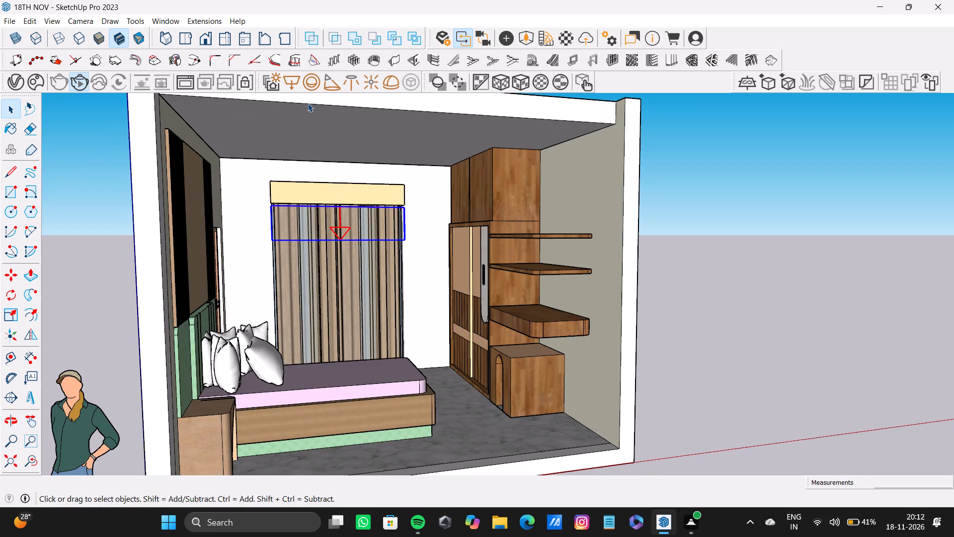
left_click(394, 84)
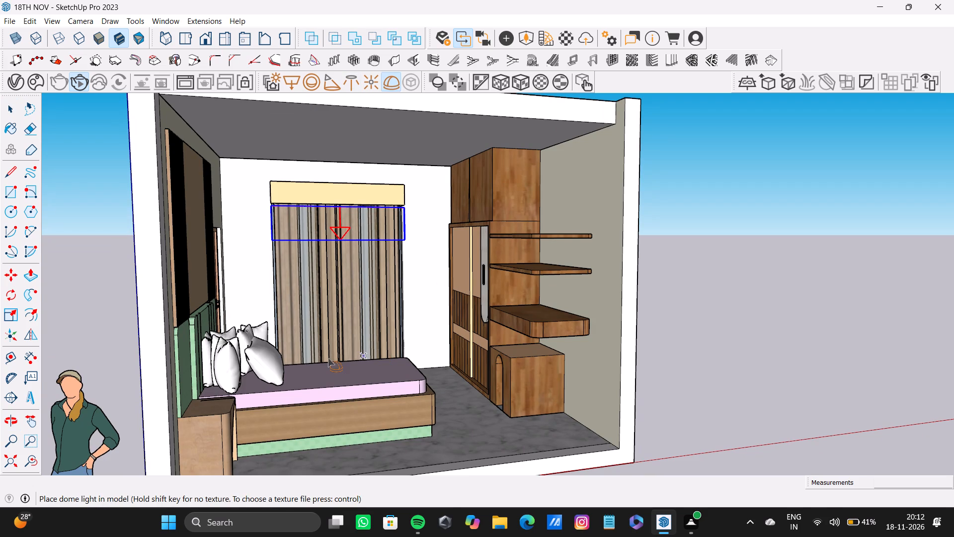
left_click(376, 375)
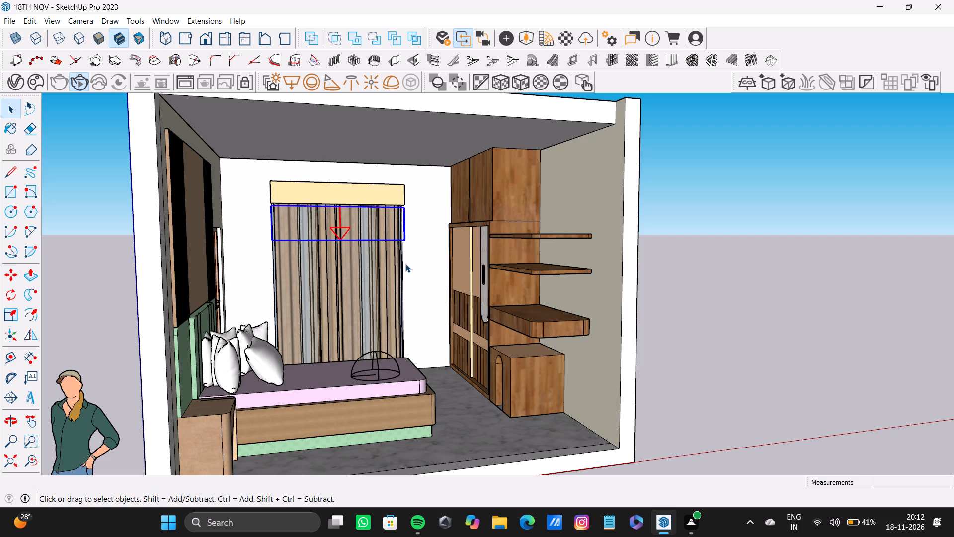
Restart the interactive render to check the bedroom with the dome light.
left_click(78, 84)
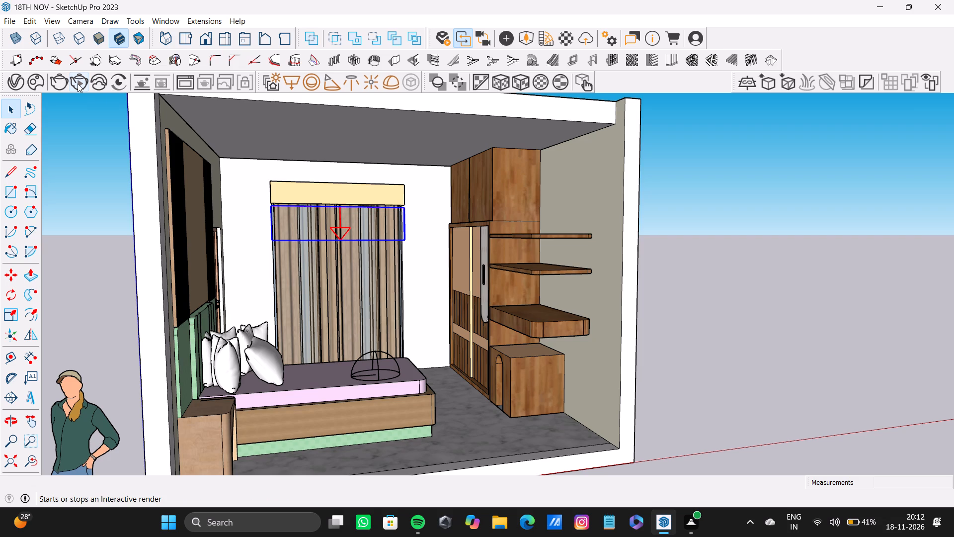
left_click(78, 84)
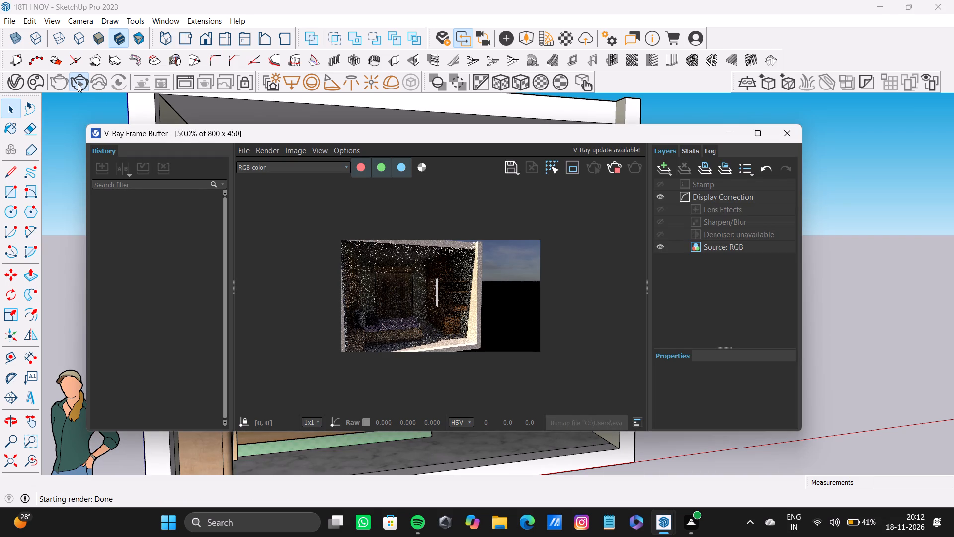
Set the Mesh Light's intensity to 10 in the V-Ray Asset Editor and close the editor.
left_click(19, 82)
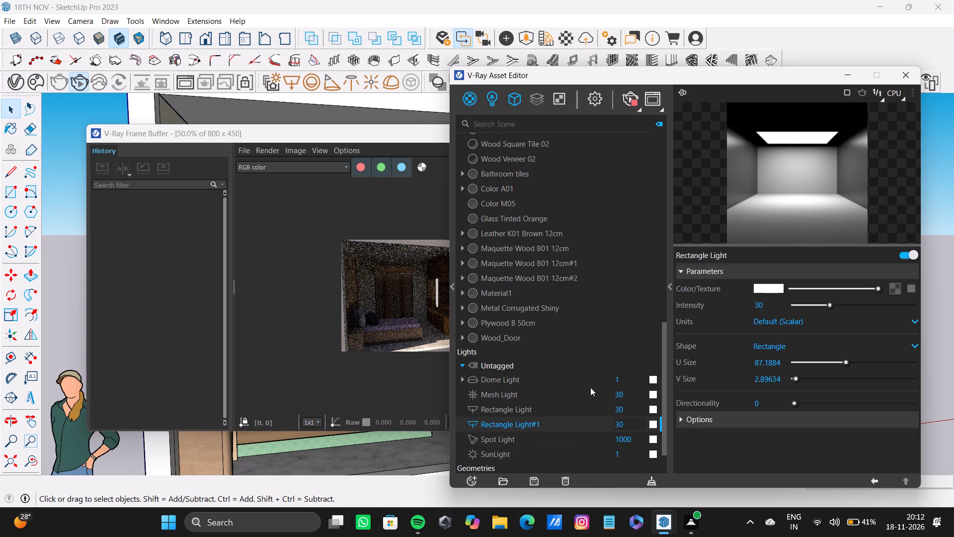
left_click_drag(630, 395, 595, 399)
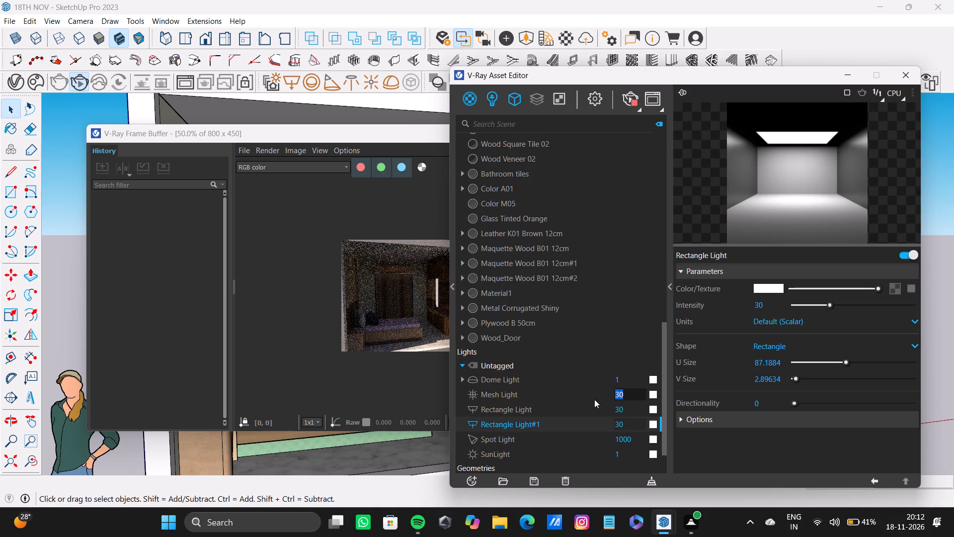
key("BackSpace")
key("1")
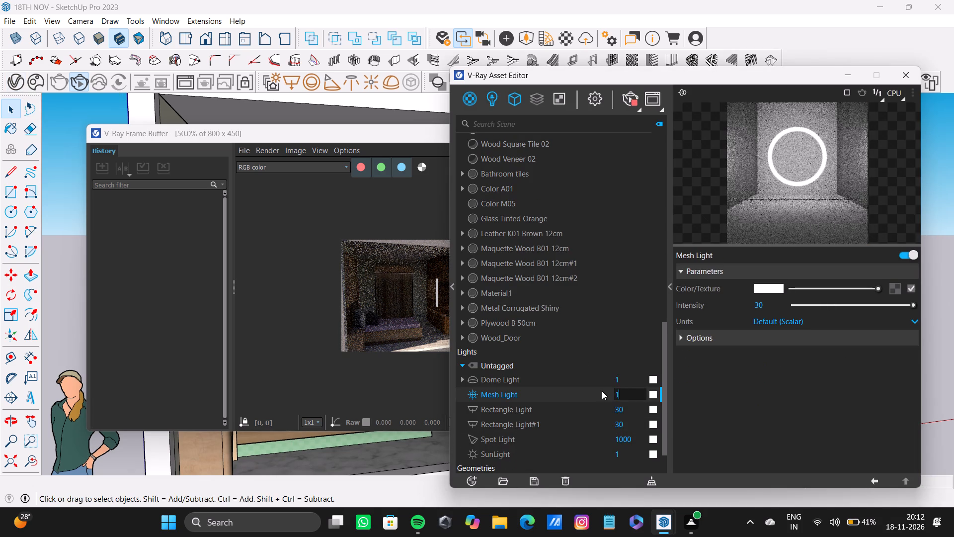
key("0")
key("Return")
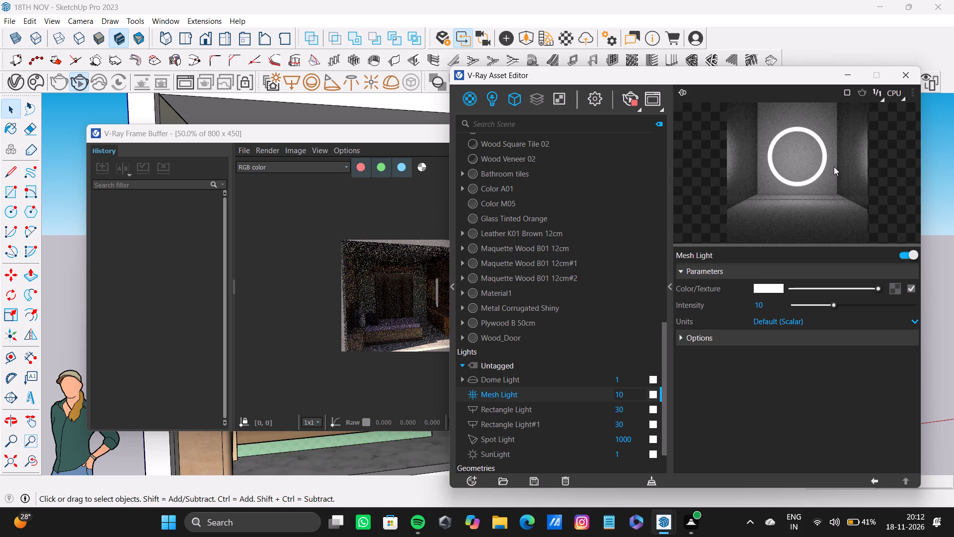
left_click(909, 78)
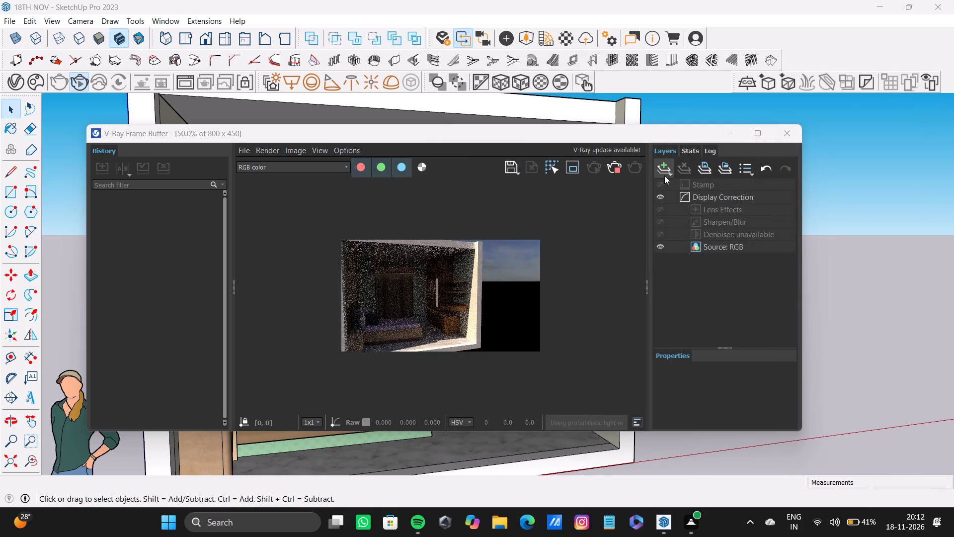
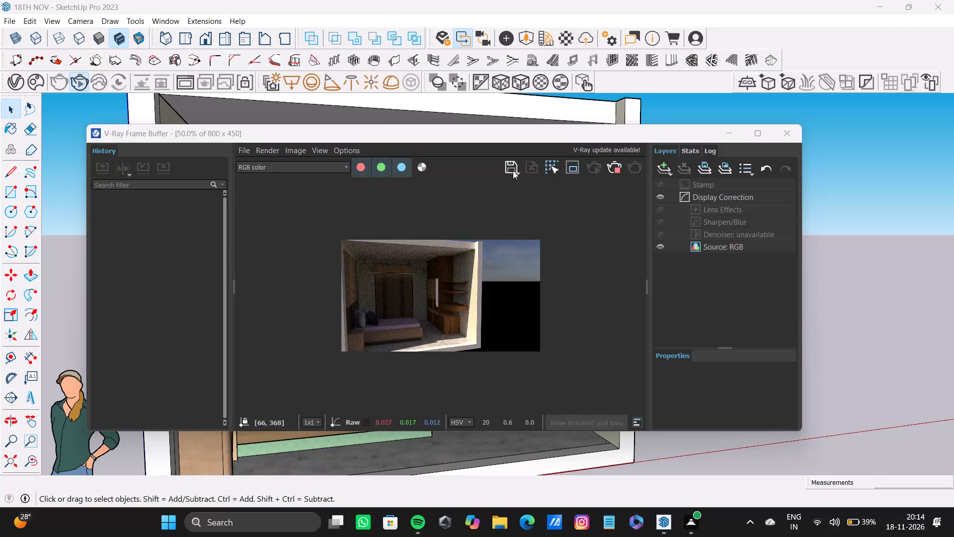
Check the bedroom's interactive render with the adjusted Mesh Light and close the V-Ray Frame Buffer.
scroll(373, 309, "down", 4)
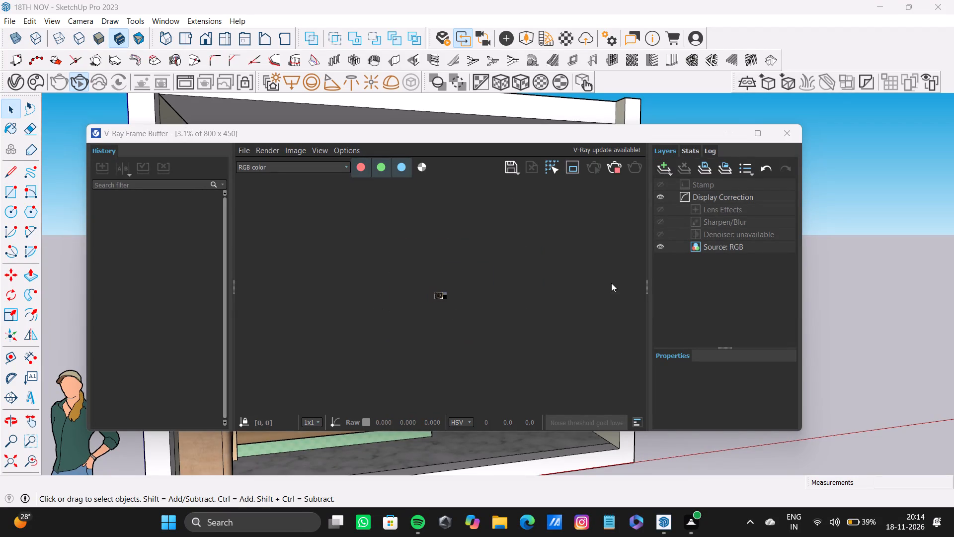
left_click(783, 131)
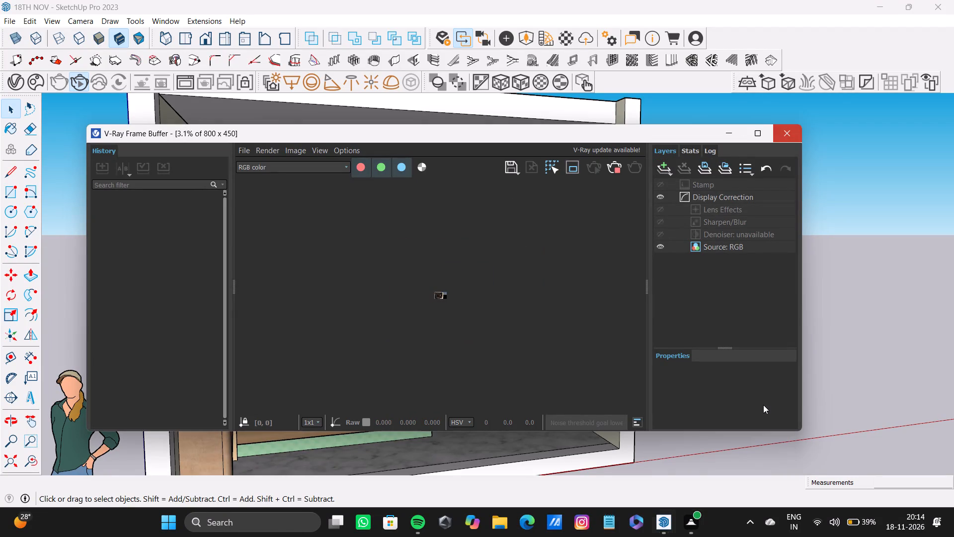
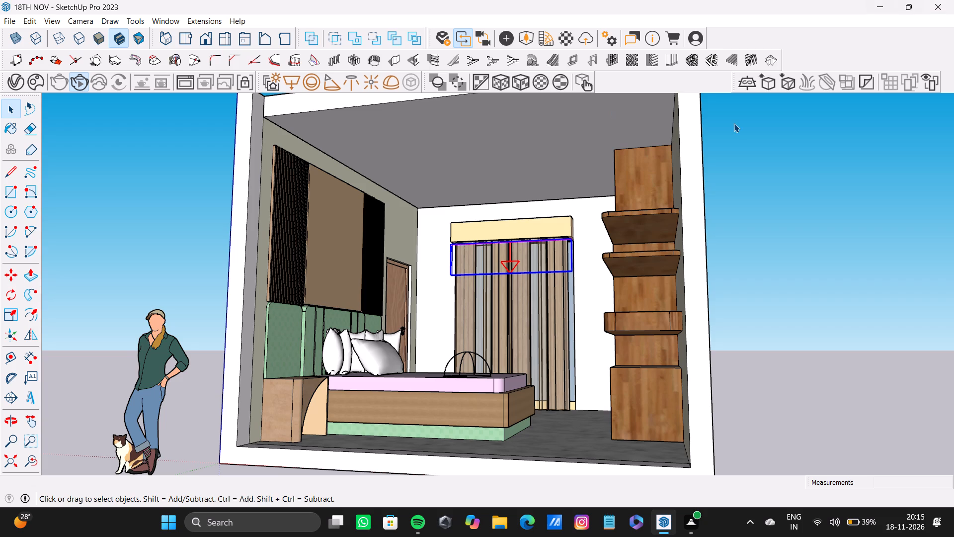
Check an interactive render of the bedroom from an angled view of the bed wall and close the V-Ray Frame Buffer.
scroll(419, 340, "down", 9)
middle_click_drag(444, 316, 435, 342)
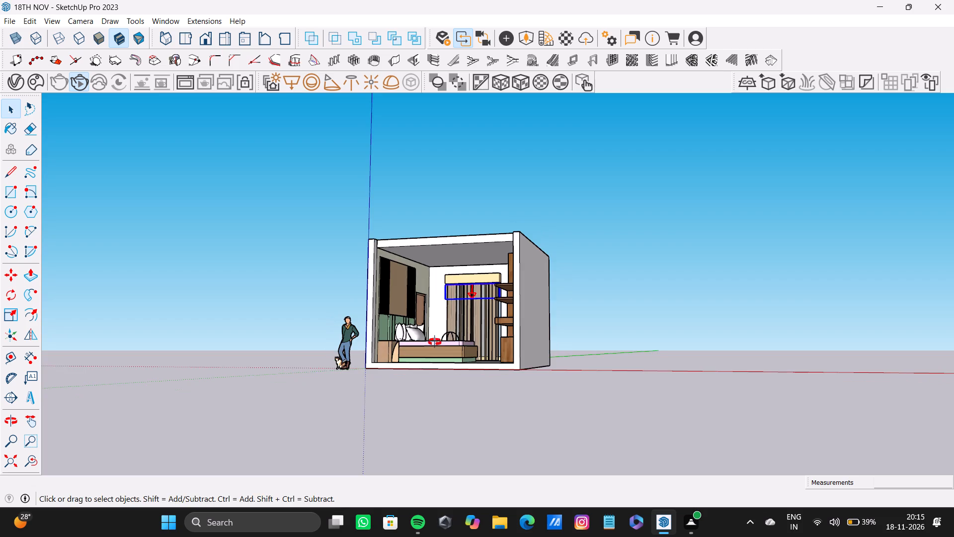
middle_click_drag(435, 342, 358, 443)
scroll(454, 321, "up", 9)
middle_click_drag(492, 322, 427, 255, "shift")
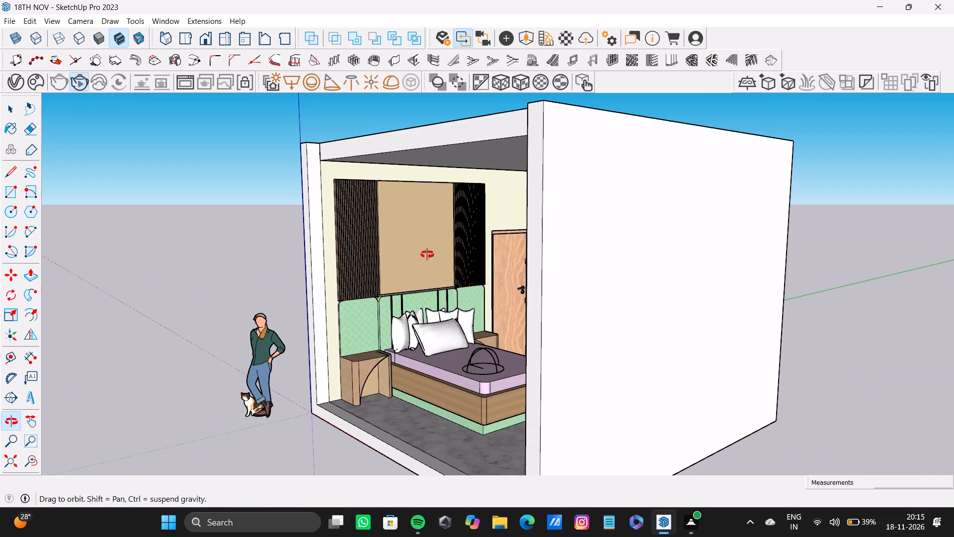
middle_click_drag(427, 255, 428, 255, "shift")
scroll(425, 258, "up", 4)
middle_click_drag(438, 288, 440, 276)
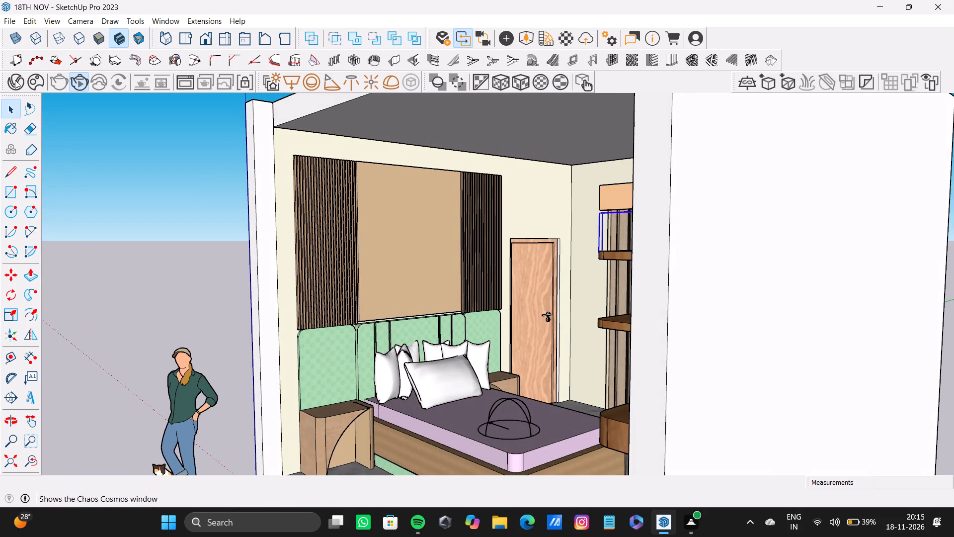
left_click(79, 82)
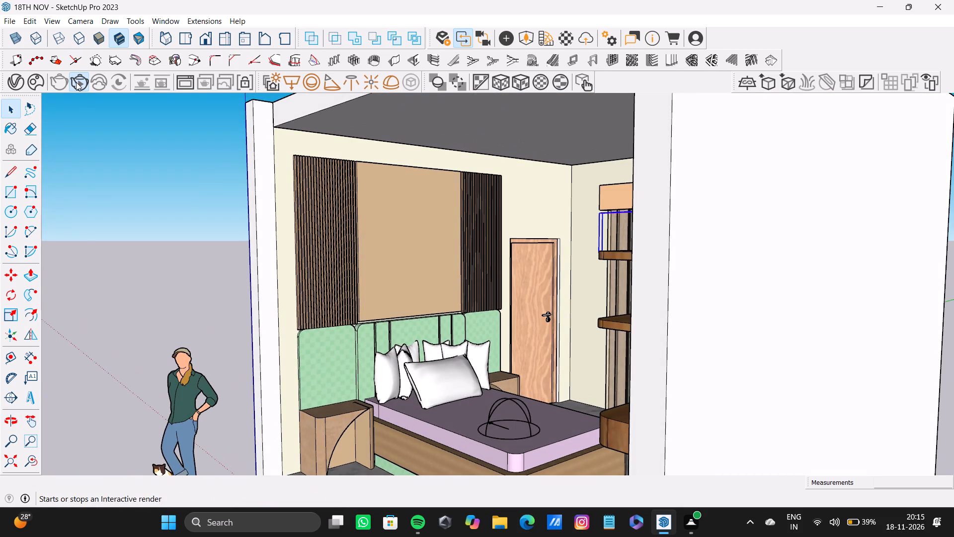
left_click(76, 82)
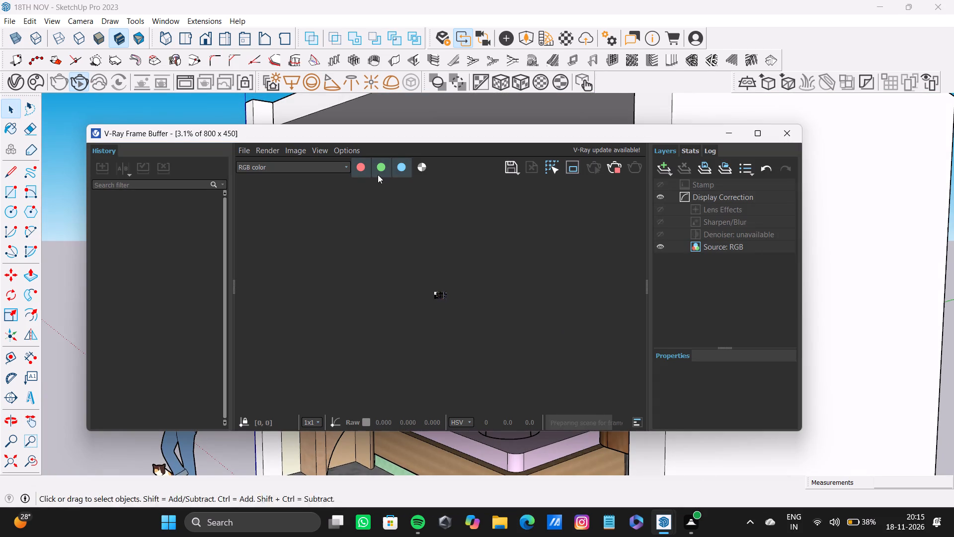
scroll(430, 340, "up", 5)
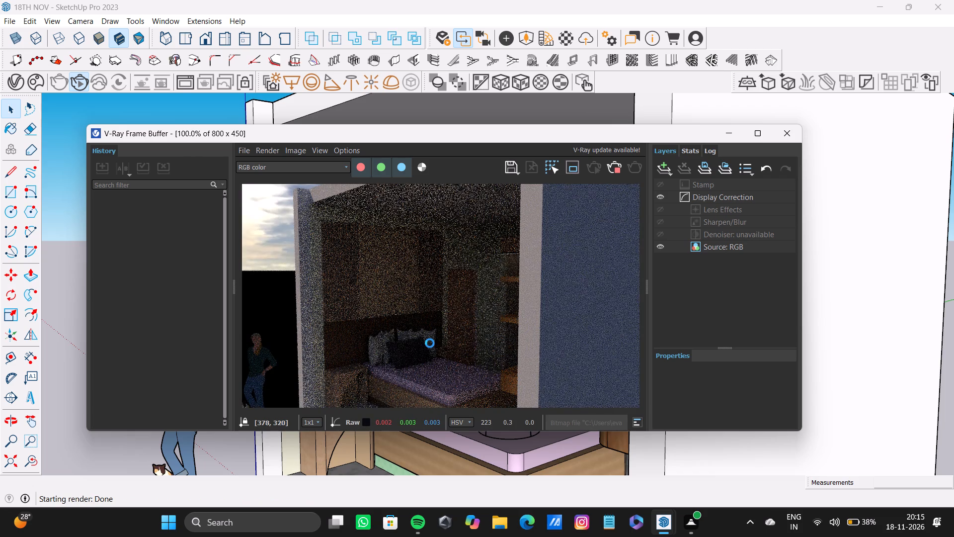
left_click(789, 132)
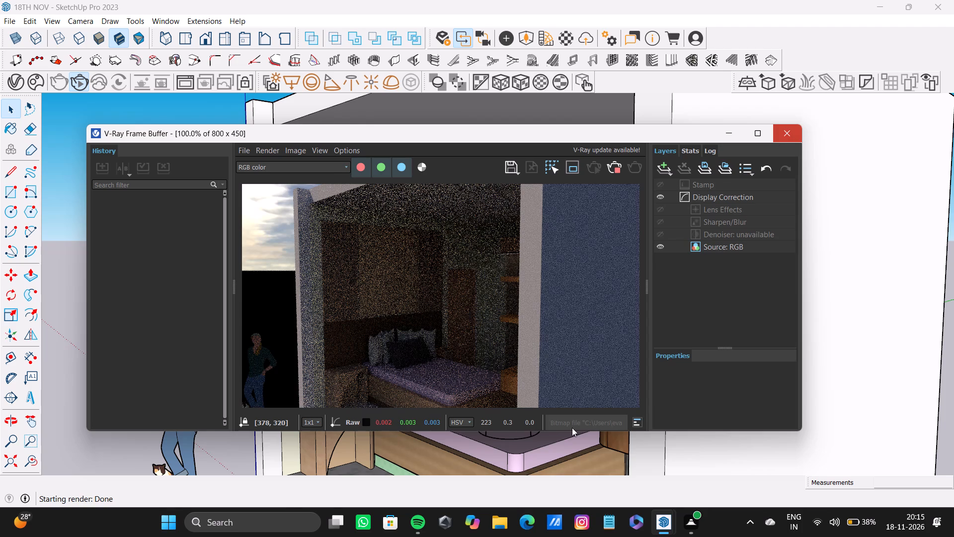
Move the dome light from the bed up to just below the ceiling, about 9' 5" away.
left_click(509, 402)
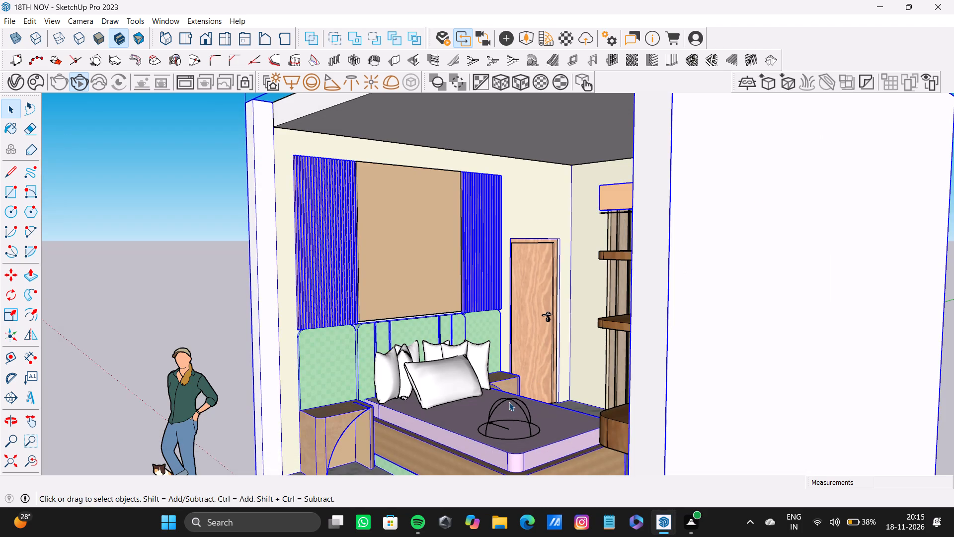
left_click(518, 413)
left_click(522, 420)
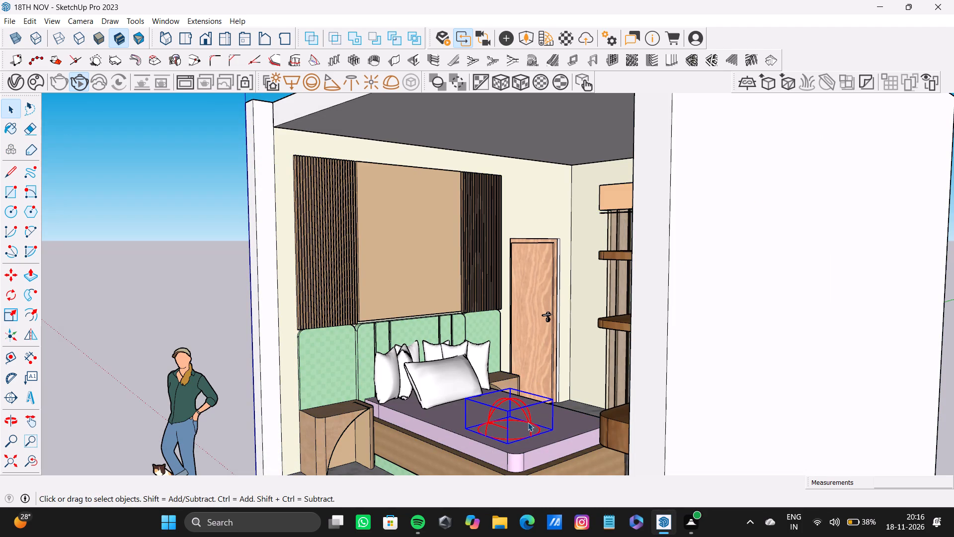
key("m")
left_click(508, 414)
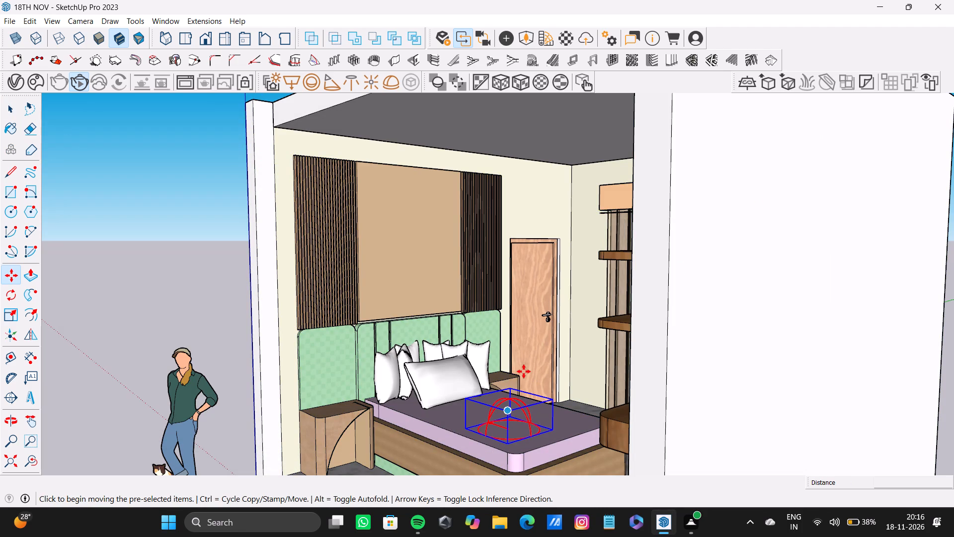
scroll(446, 279, "down", 9)
middle_click_drag(469, 271, 477, 264)
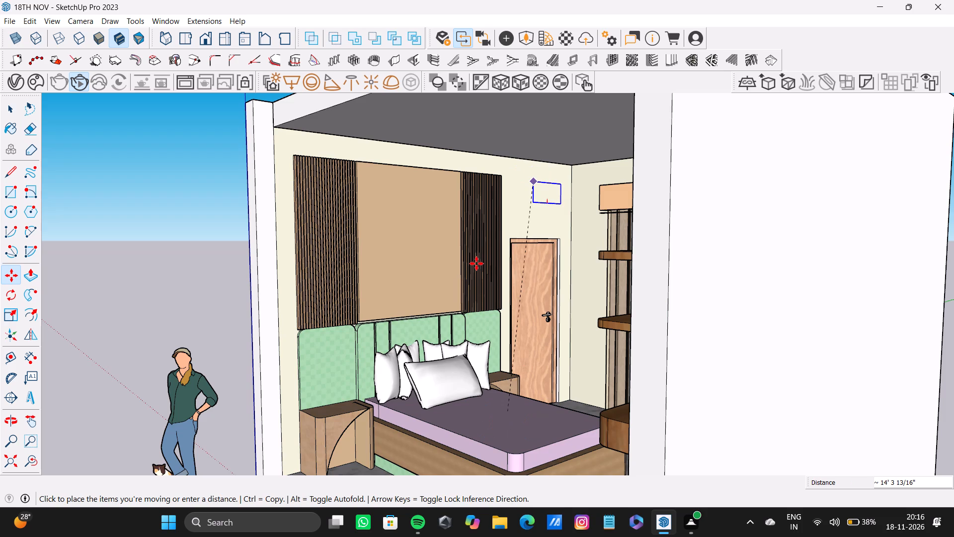
middle_click_drag(477, 264, 612, 306)
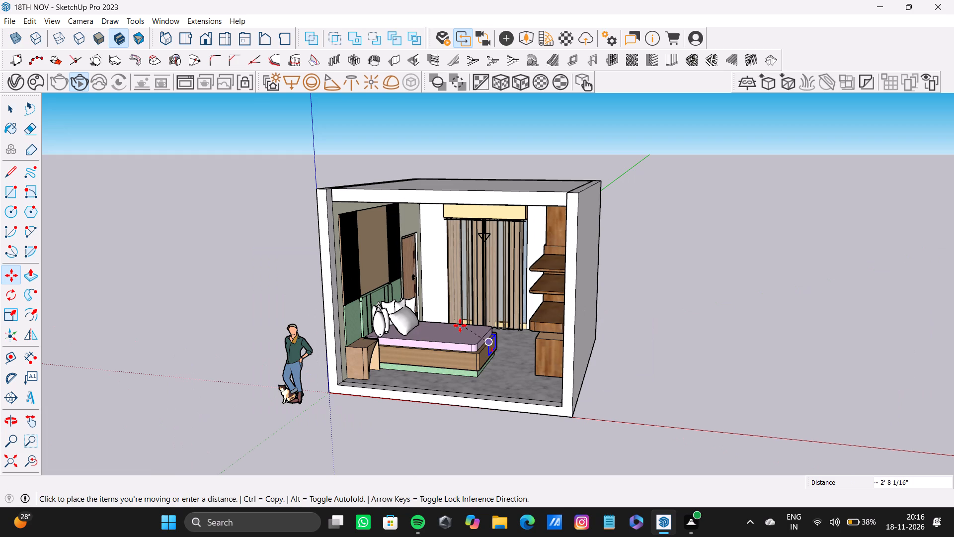
middle_click_drag(494, 322, 476, 239, "shift")
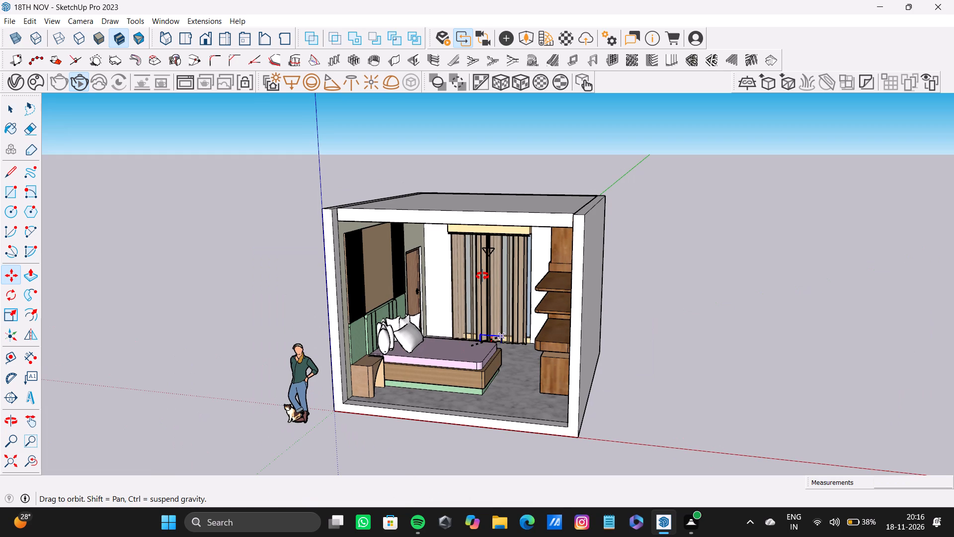
left_click(494, 263)
key("space")
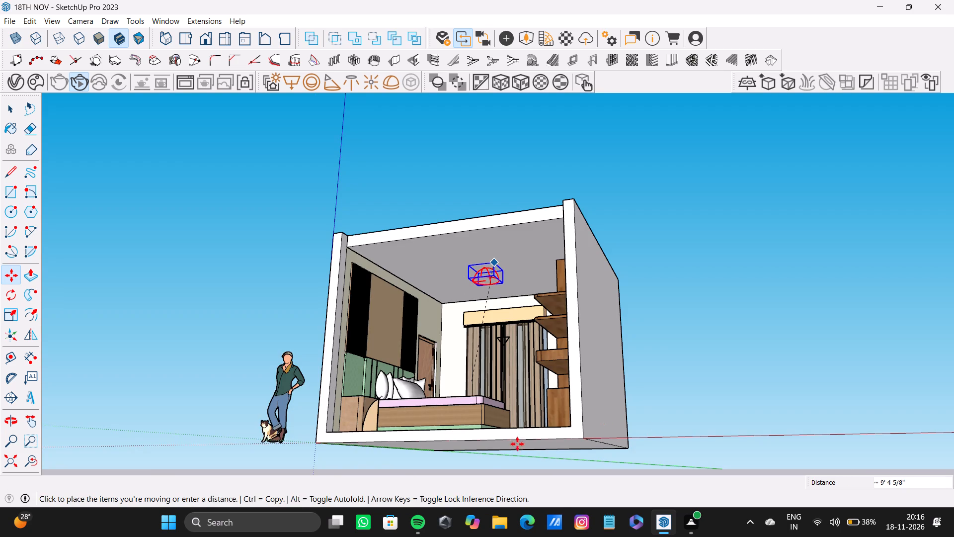
Enlarge the dome light beneath the ceiling uniformly from its corner, finishing with a scale factor of about 2.7.
scroll(483, 314, "up", 12)
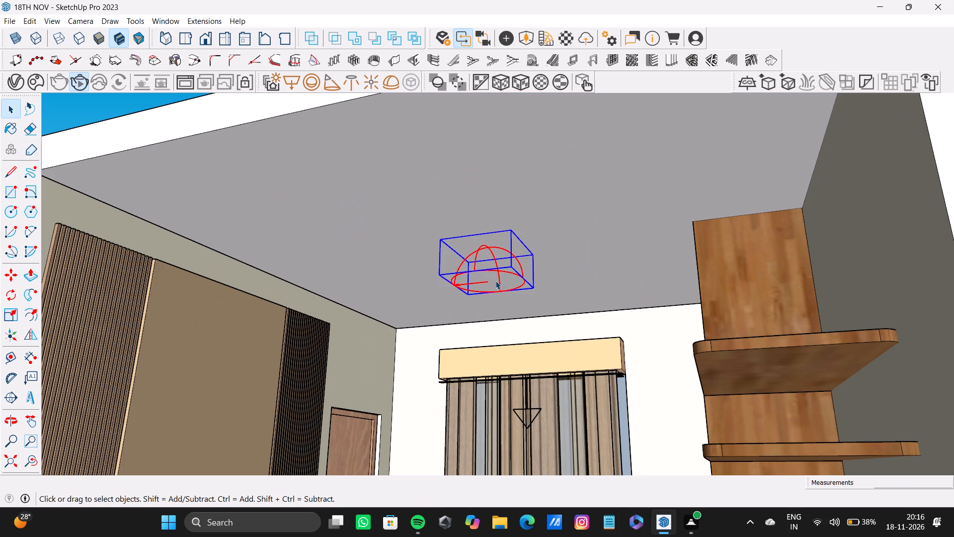
key("s")
left_click_drag(536, 288, 546, 298)
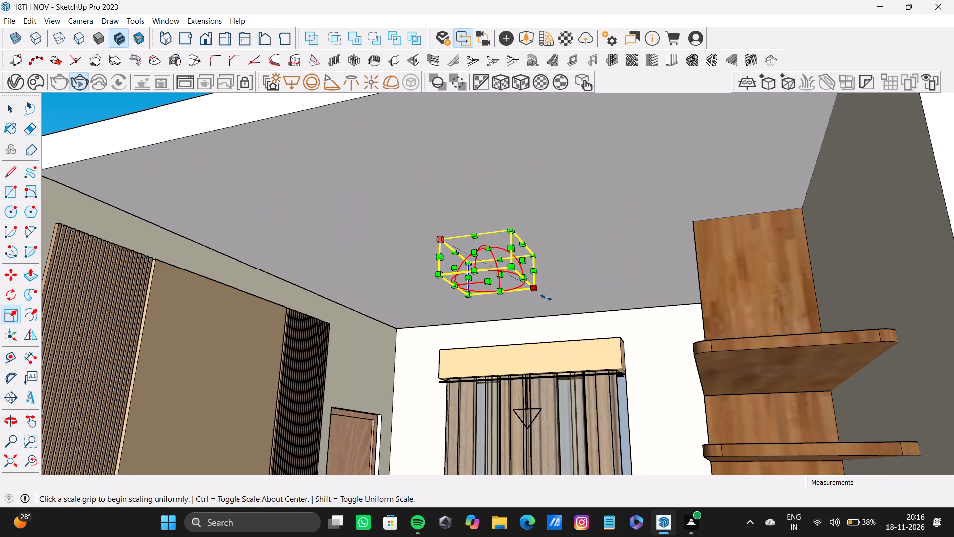
left_click_drag(546, 298, 579, 324)
key("s")
left_click_drag(536, 288, 542, 294)
left_click_drag(542, 294, 576, 313)
left_click_drag(488, 280, 488, 288)
left_click_drag(488, 288, 491, 295)
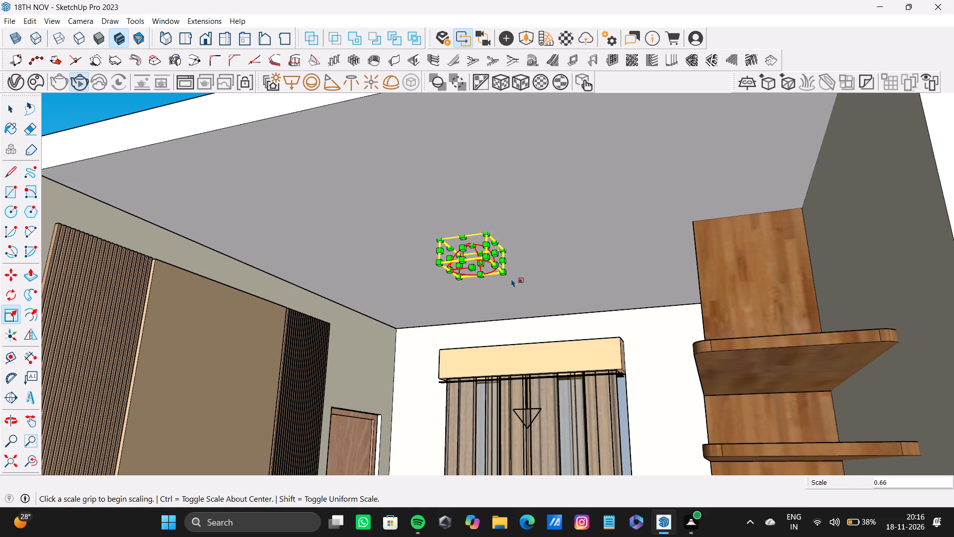
key("a")
key("s")
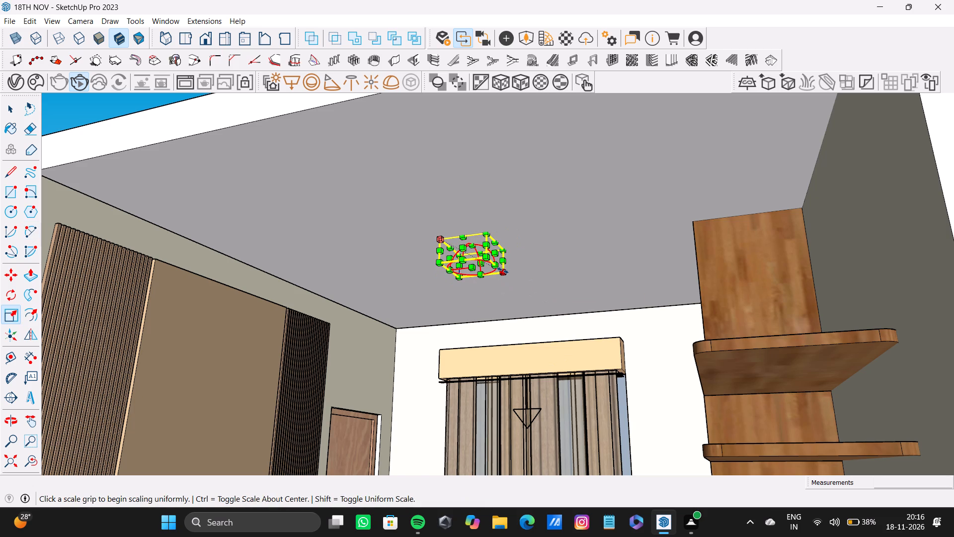
left_click_drag(503, 270, 597, 331)
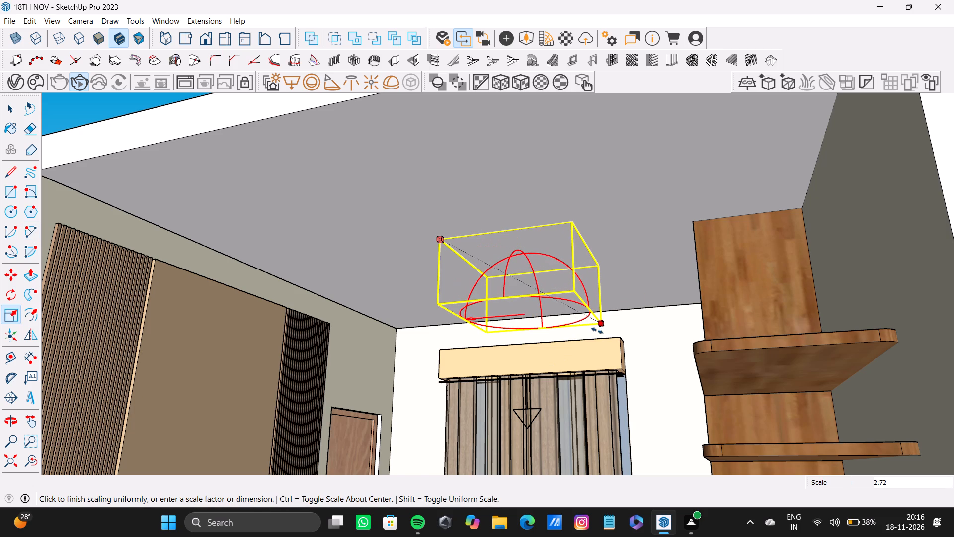
left_click_drag(597, 331, 604, 334)
key("space")
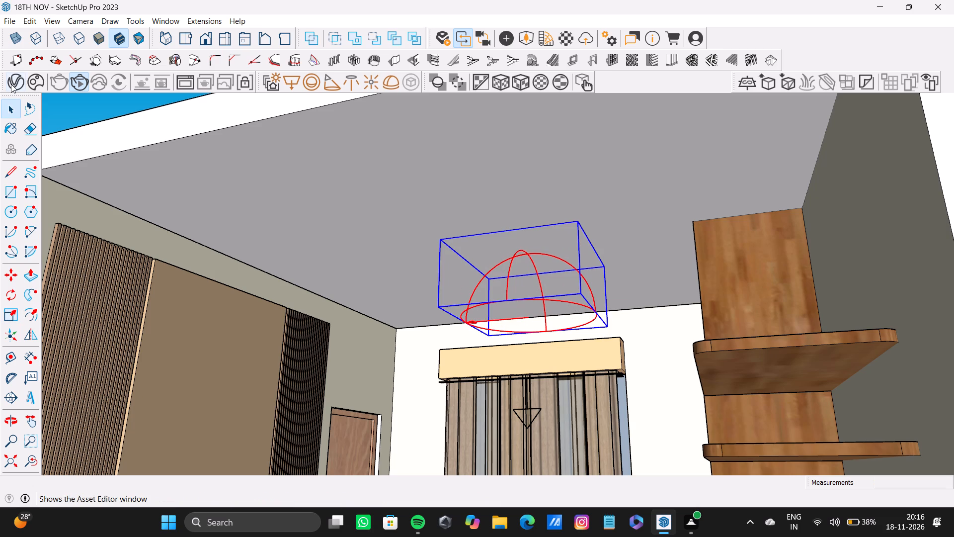
Set the Dome Light's intensity to 6 in the V-Ray Asset Editor and close the editor.
left_click(14, 85)
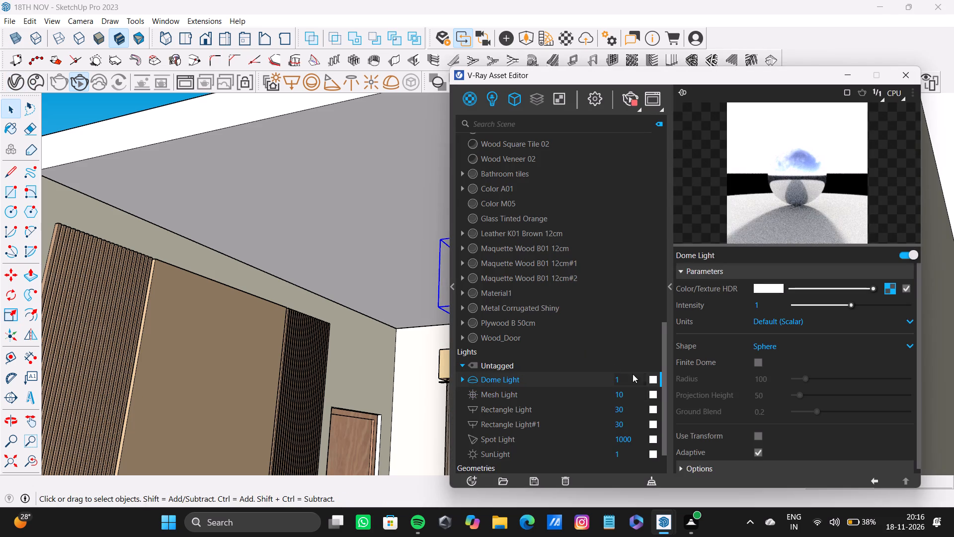
left_click_drag(637, 380, 595, 377)
key("BackSpace")
key("6")
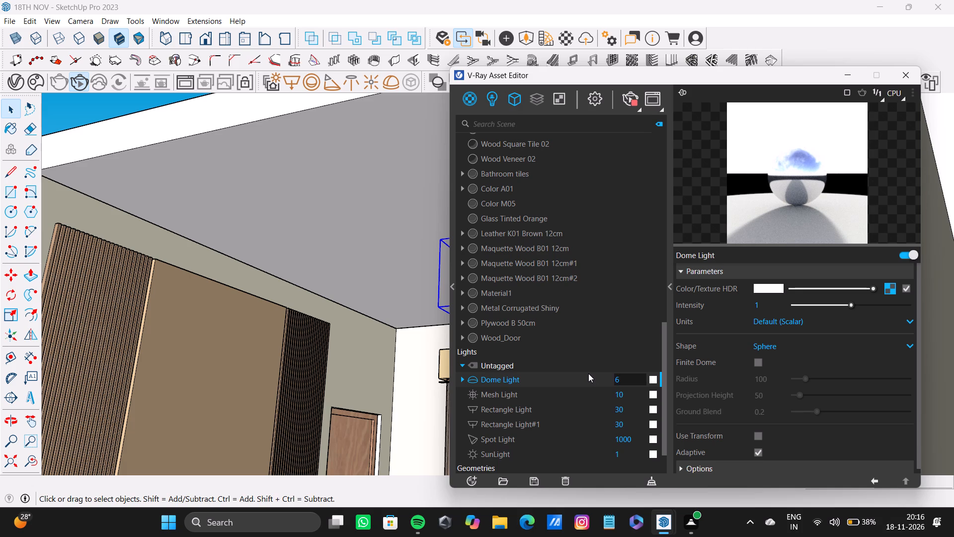
key("Return")
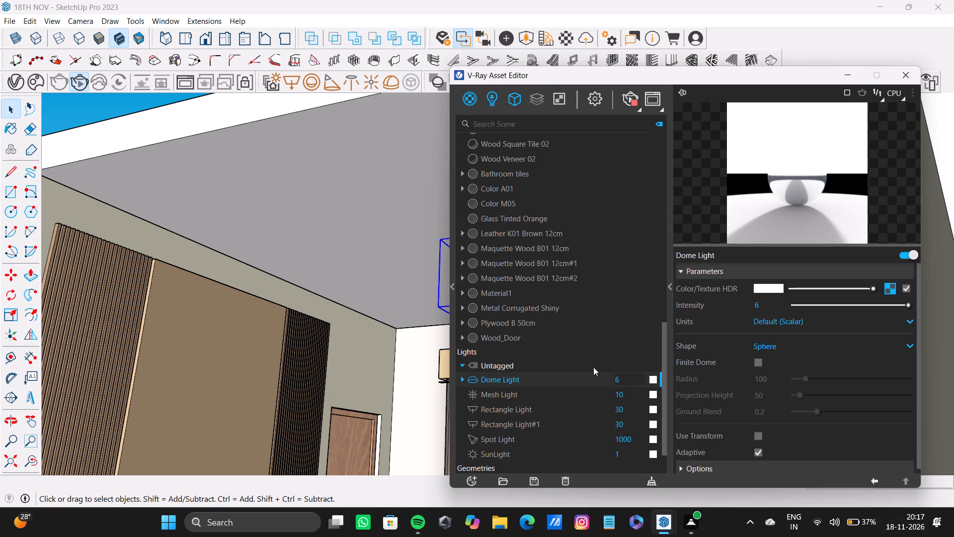
left_click(905, 73)
Frame the bed and headboard wall through the open side of the room and restart the interactive render.
scroll(472, 238, "down", 11)
middle_click_drag(460, 298, 467, 371)
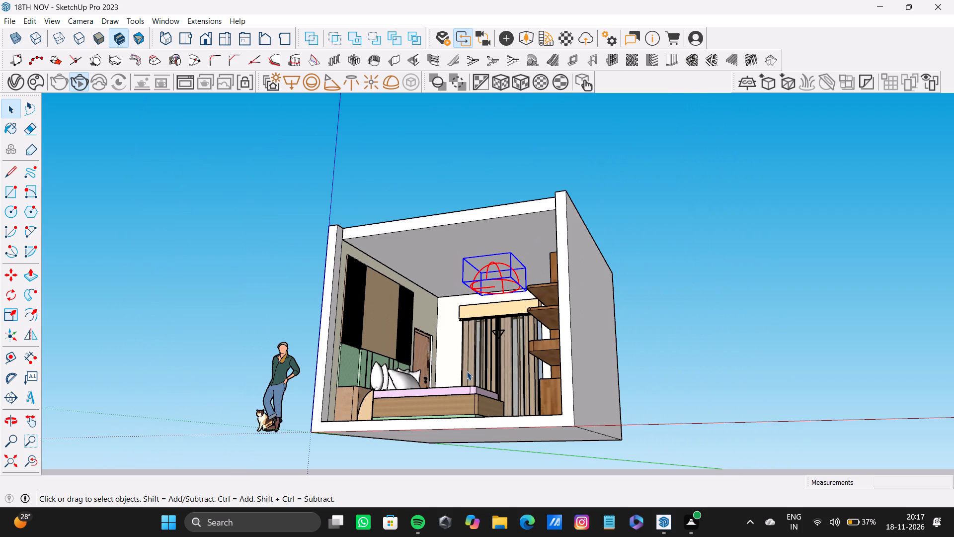
middle_click_drag(467, 371, 487, 454)
scroll(437, 391, "up", 3)
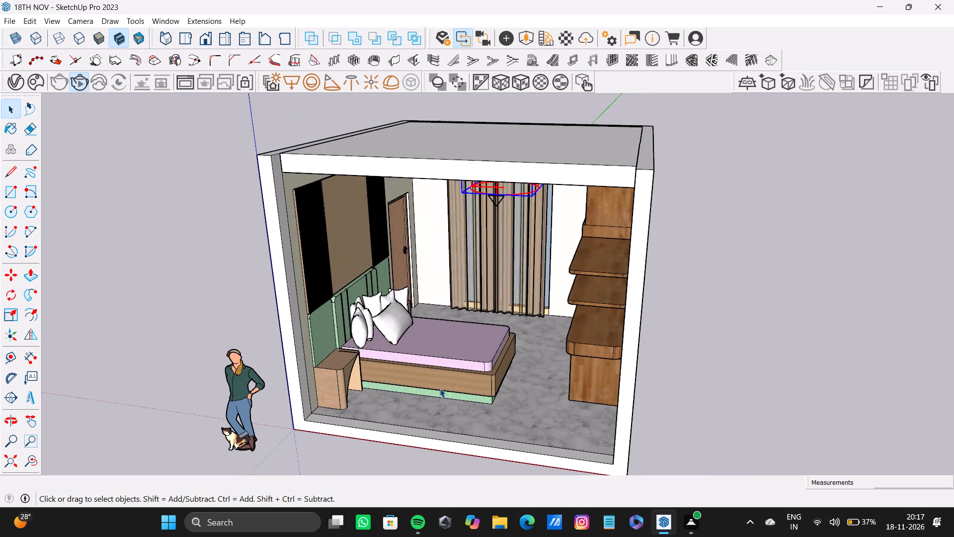
scroll(439, 388, "up", 1)
middle_click_drag(439, 388, 584, 333)
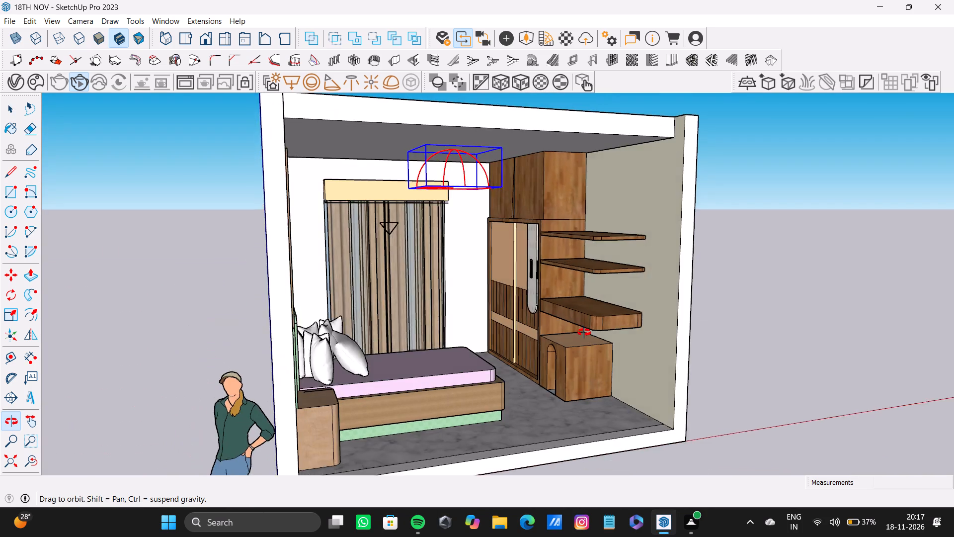
middle_click_drag(584, 333, 656, 326)
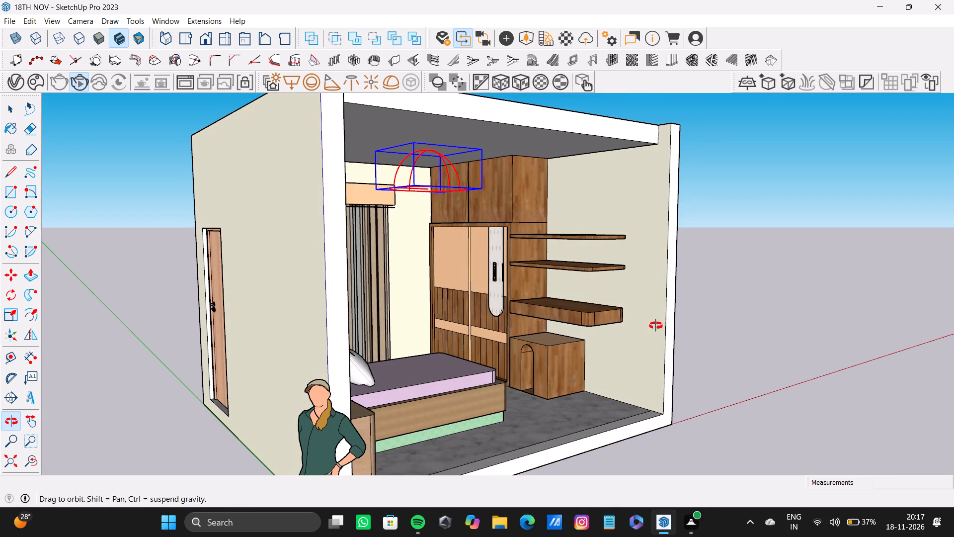
middle_click_drag(656, 326, 643, 345)
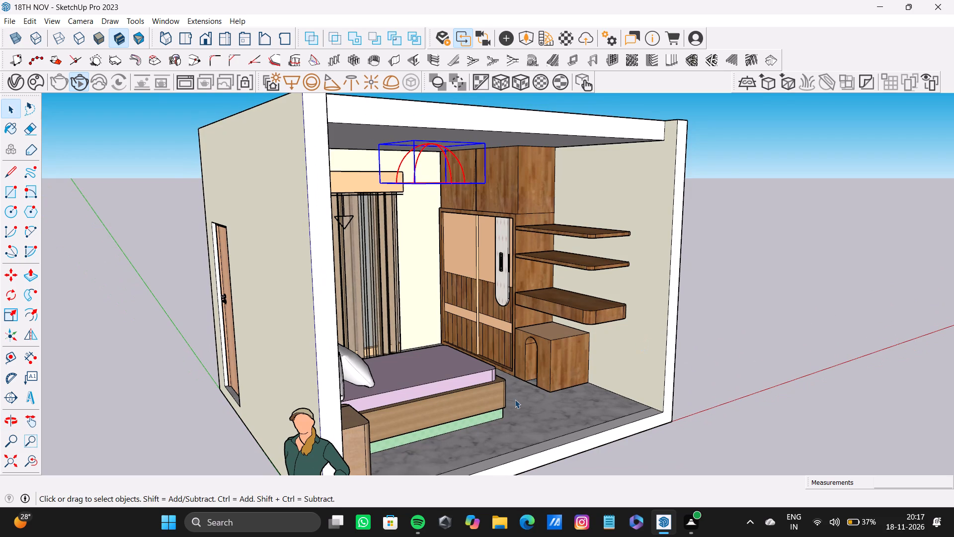
middle_click_drag(532, 393, 294, 384)
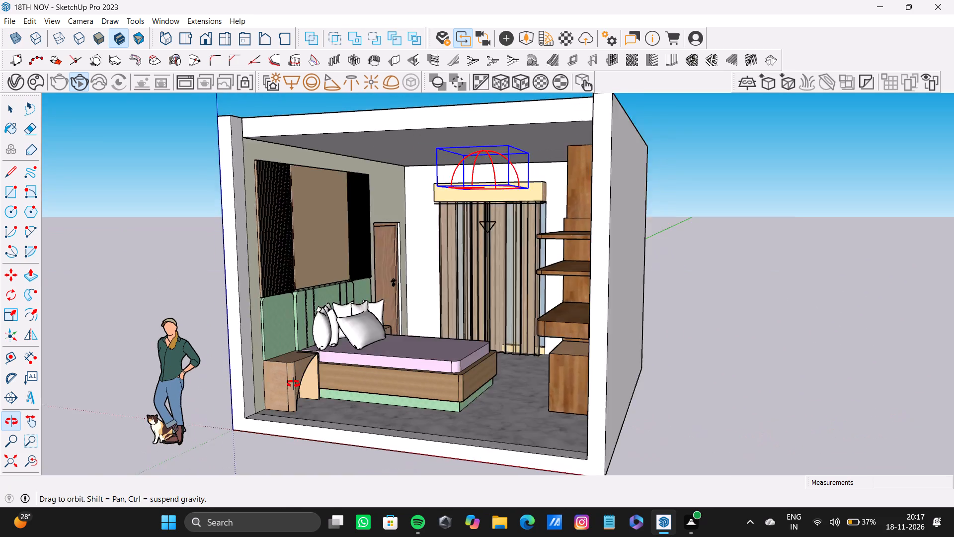
middle_click_drag(294, 384, 269, 373)
scroll(395, 301, "up", 4)
middle_click_drag(404, 309, 353, 285, "shift")
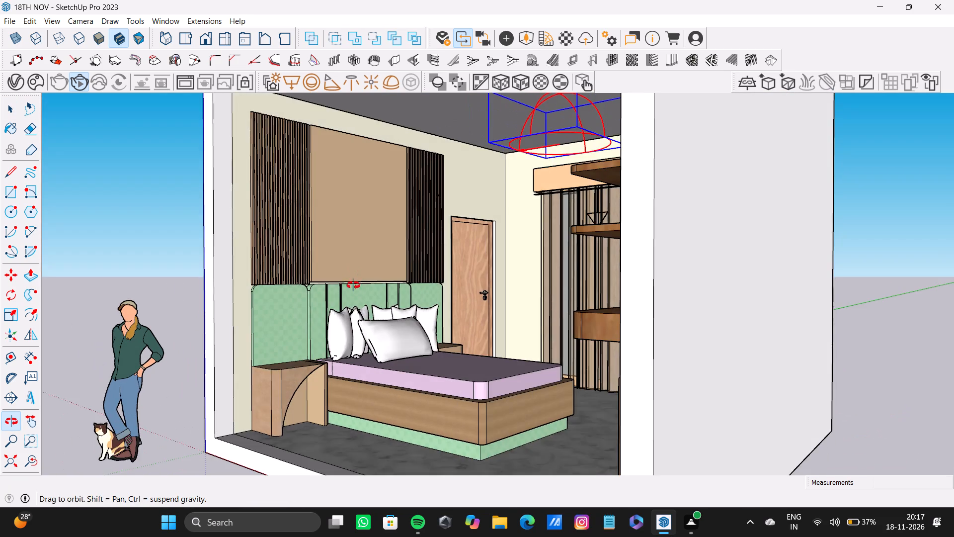
middle_click_drag(353, 285, 353, 290, "shift")
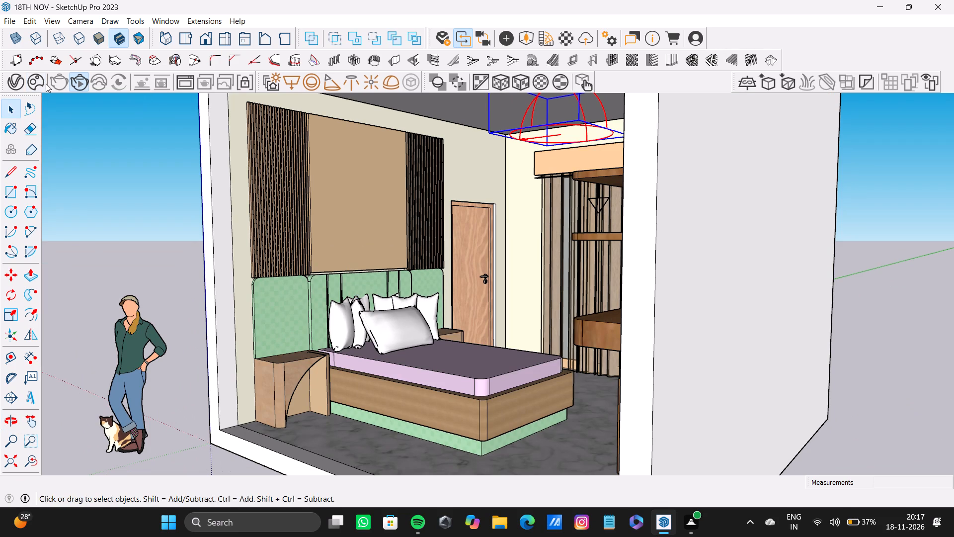
left_click(79, 81)
left_click(79, 80)
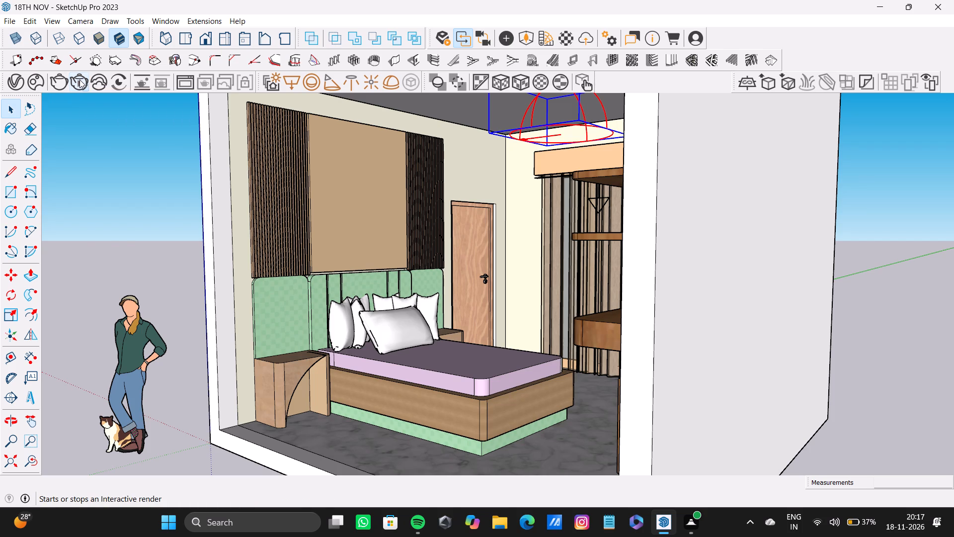
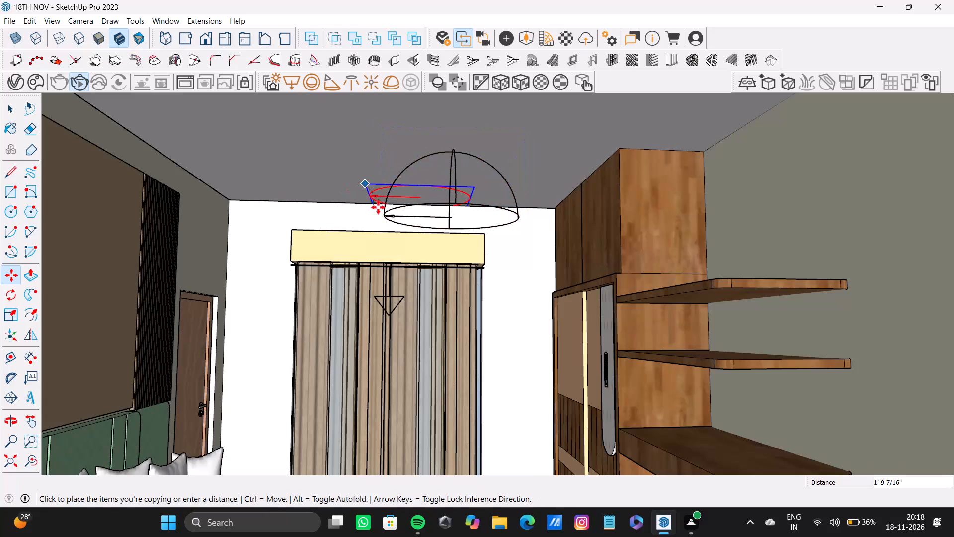
Place a copy of the dome light beside the original, about 3' 10" away toward the headboard wall.
left_click(213, 198)
key("space")
Frame the bed, headboard wall, curtains and shelves through the room's open side and restart the interactive render.
scroll(389, 262, "down", 5)
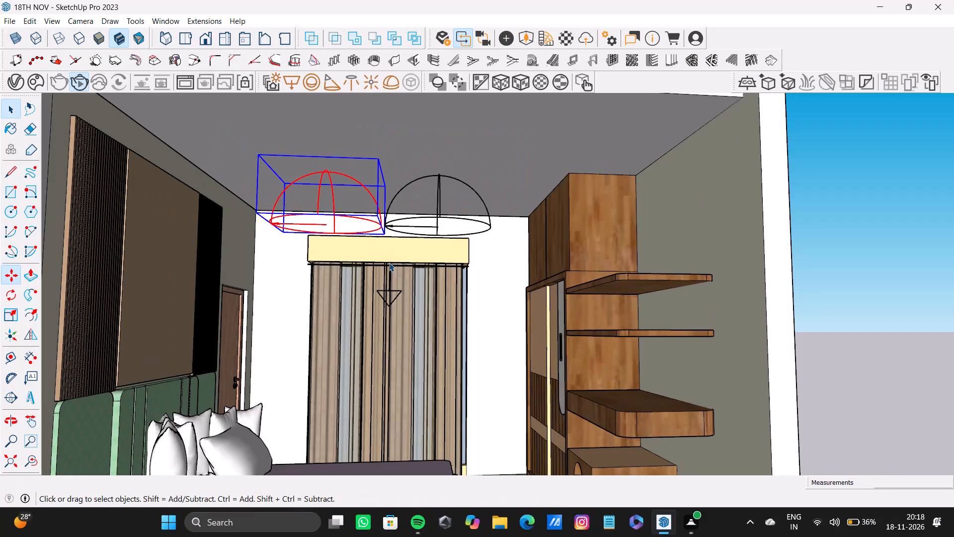
scroll(389, 263, "down", 15)
middle_click_drag(386, 269, 256, 255)
scroll(355, 296, "up", 9)
scroll(400, 299, "down", 9)
middle_click_drag(409, 314, 415, 370)
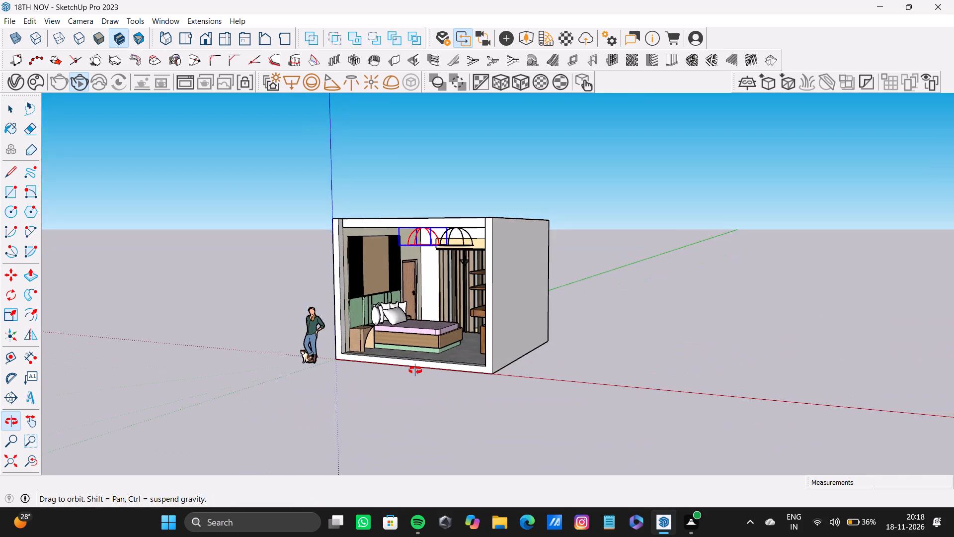
middle_click_drag(415, 370, 390, 365)
scroll(412, 296, "up", 10)
middle_click_drag(439, 267, 491, 251, "shift")
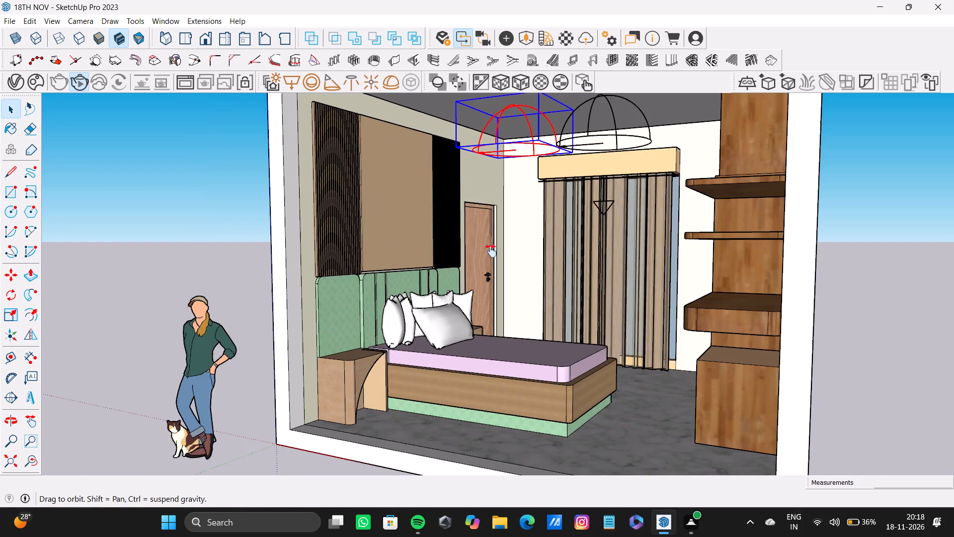
middle_click_drag(491, 251, 493, 253, "shift")
scroll(468, 275, "up", 4)
middle_click_drag(495, 272, 464, 323, "shift")
scroll(464, 323, "down", 3)
middle_click_drag(464, 323, 463, 254, "shift")
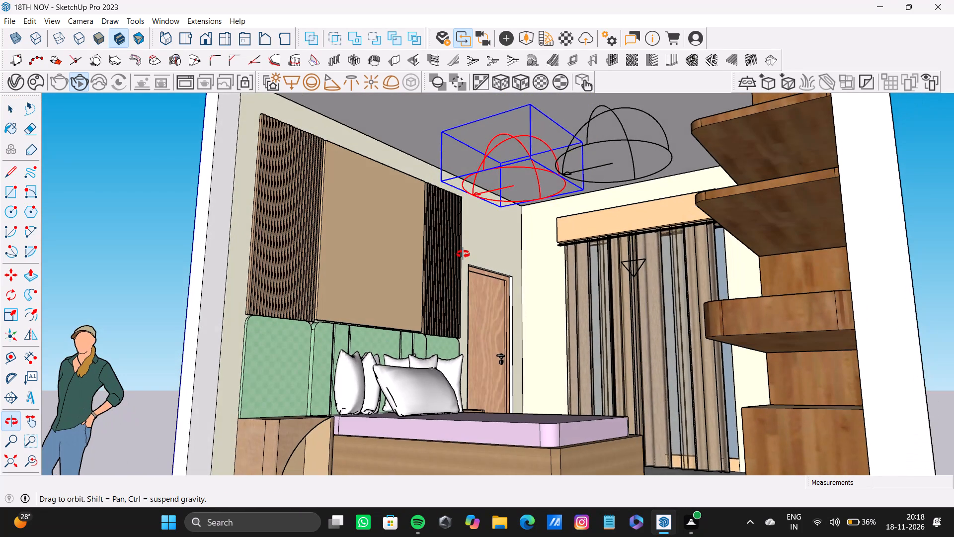
middle_click_drag(463, 254, 457, 257, "shift")
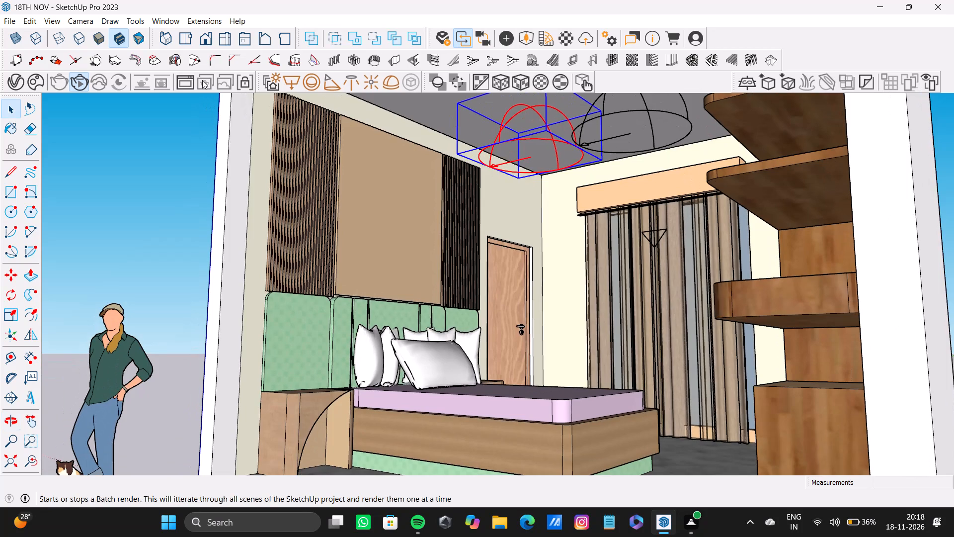
left_click(79, 80)
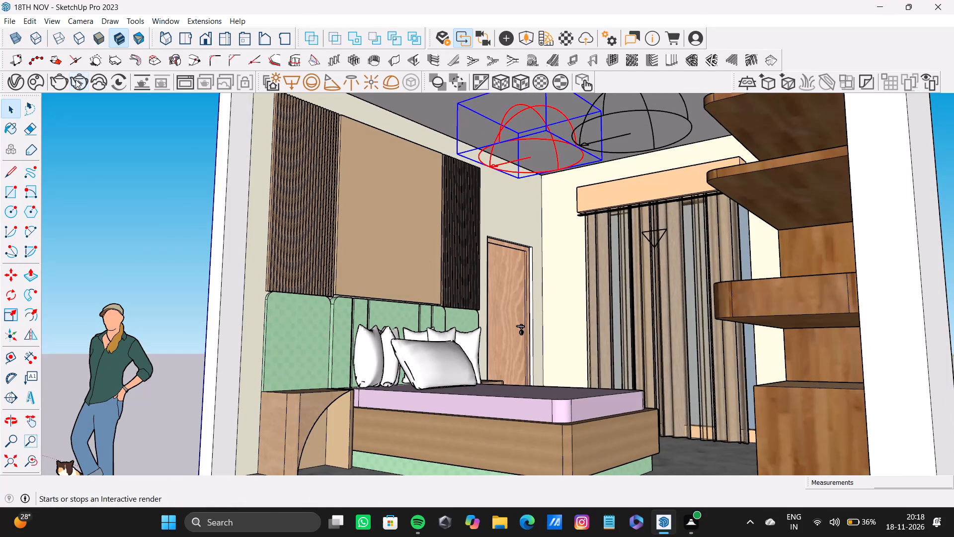
left_click(76, 80)
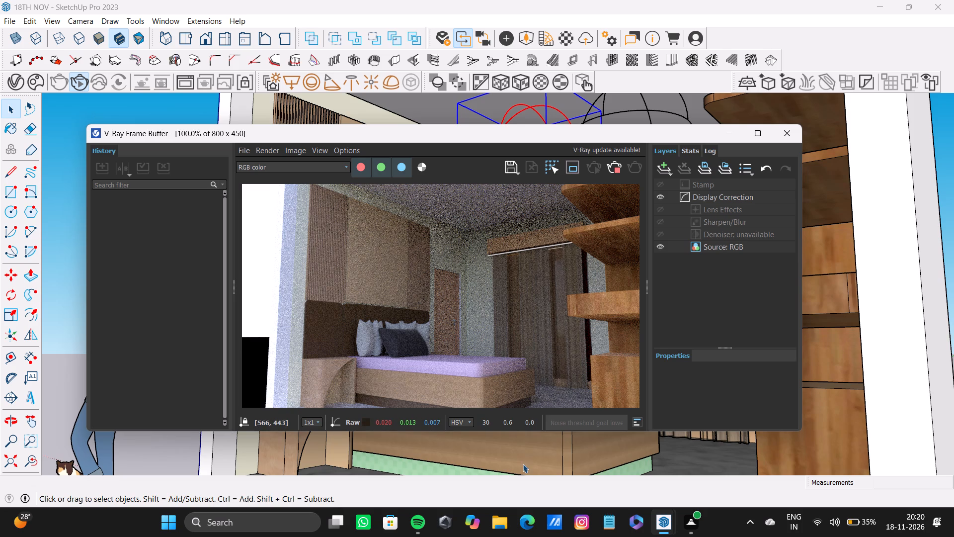
Widen the framing around the room's open side to check the lighting in the running interactive render.
scroll(517, 453, "down", 3)
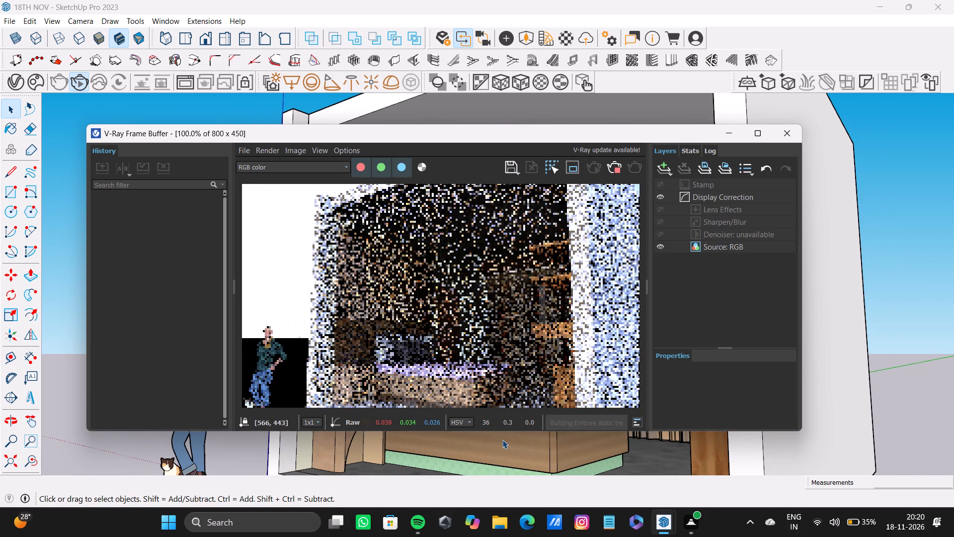
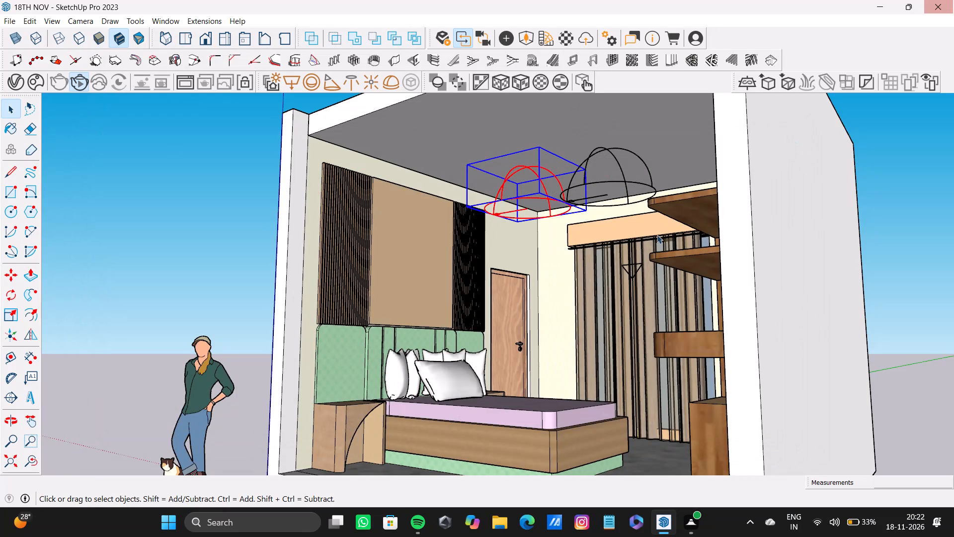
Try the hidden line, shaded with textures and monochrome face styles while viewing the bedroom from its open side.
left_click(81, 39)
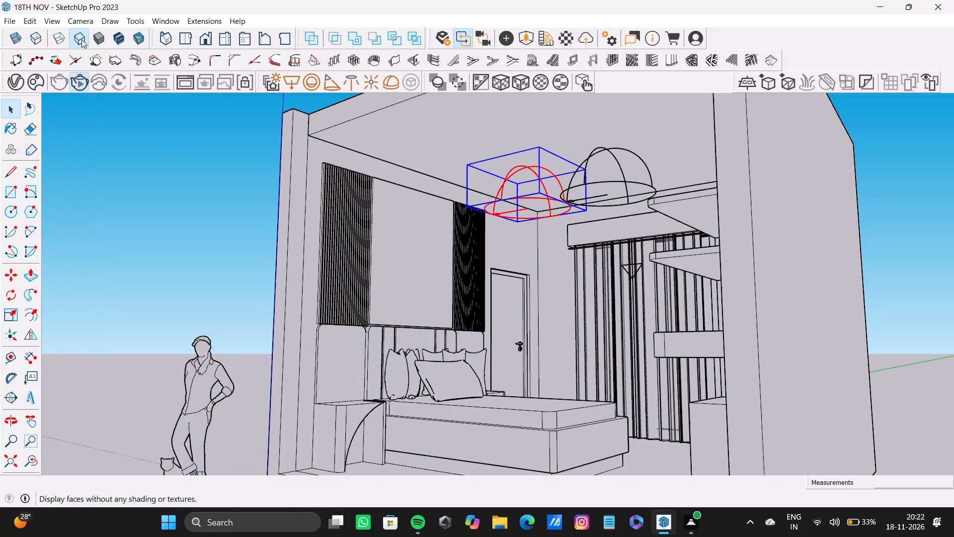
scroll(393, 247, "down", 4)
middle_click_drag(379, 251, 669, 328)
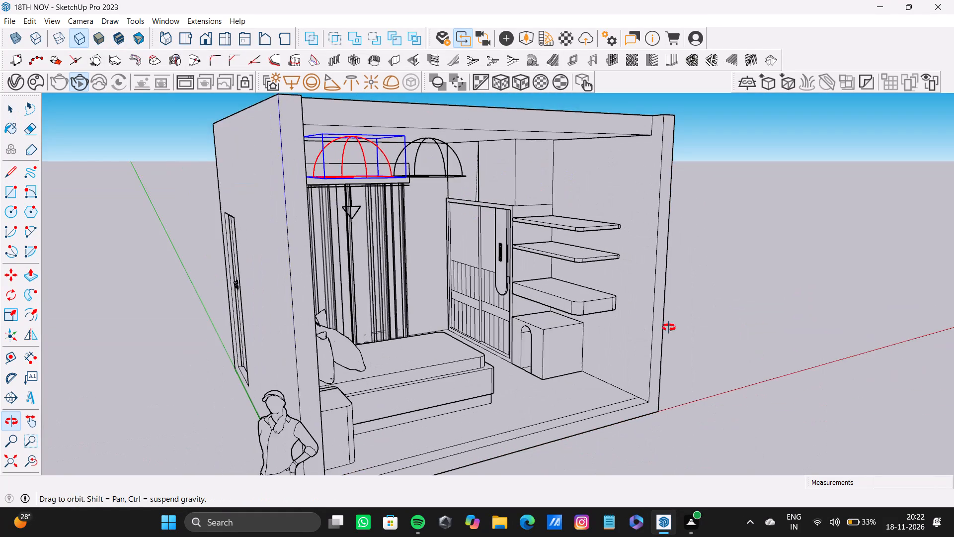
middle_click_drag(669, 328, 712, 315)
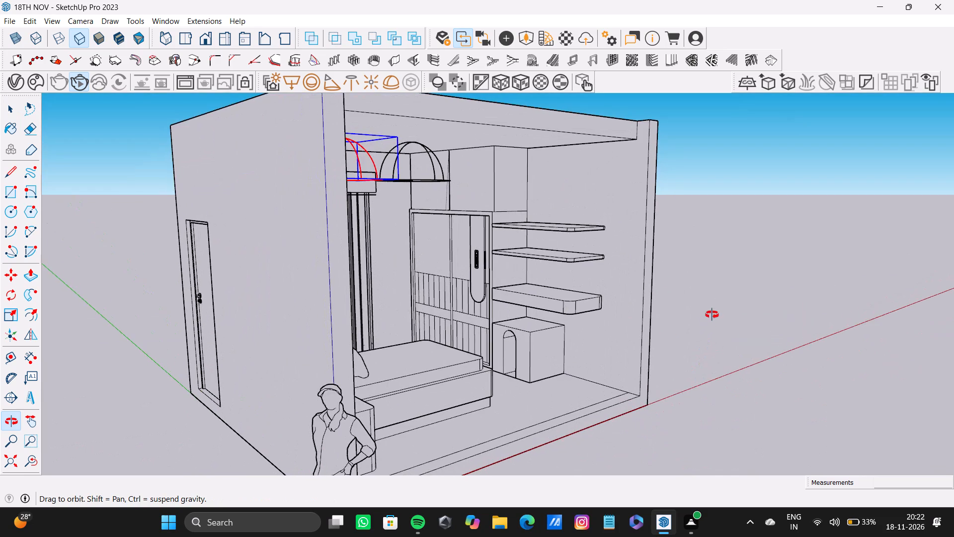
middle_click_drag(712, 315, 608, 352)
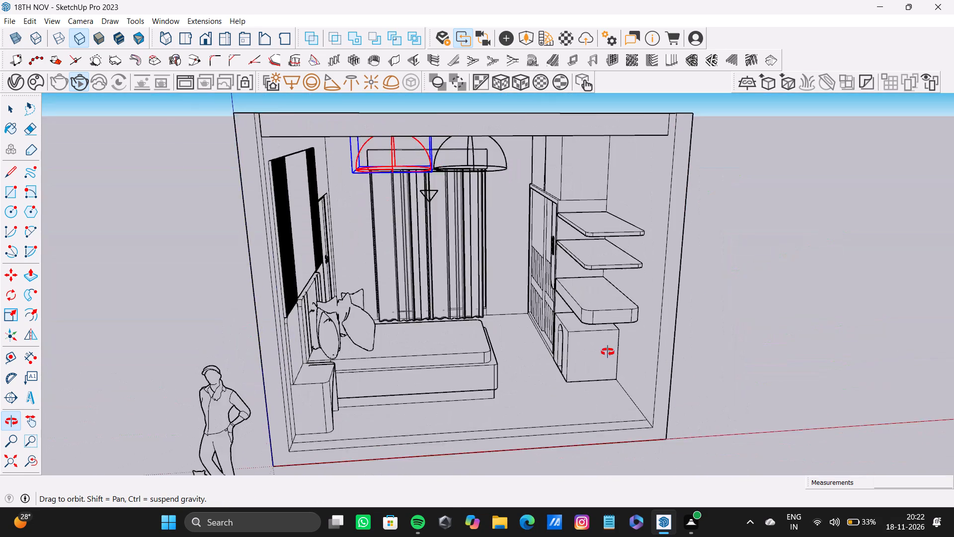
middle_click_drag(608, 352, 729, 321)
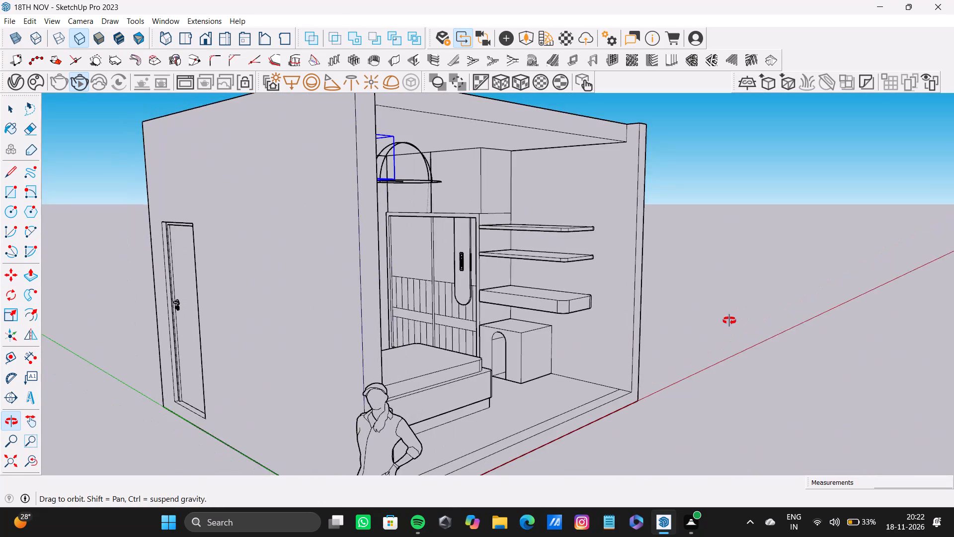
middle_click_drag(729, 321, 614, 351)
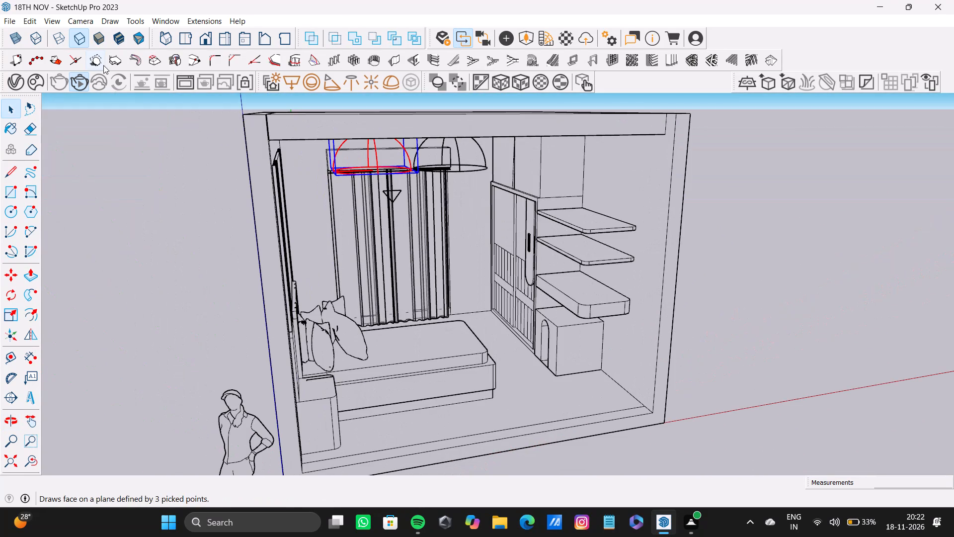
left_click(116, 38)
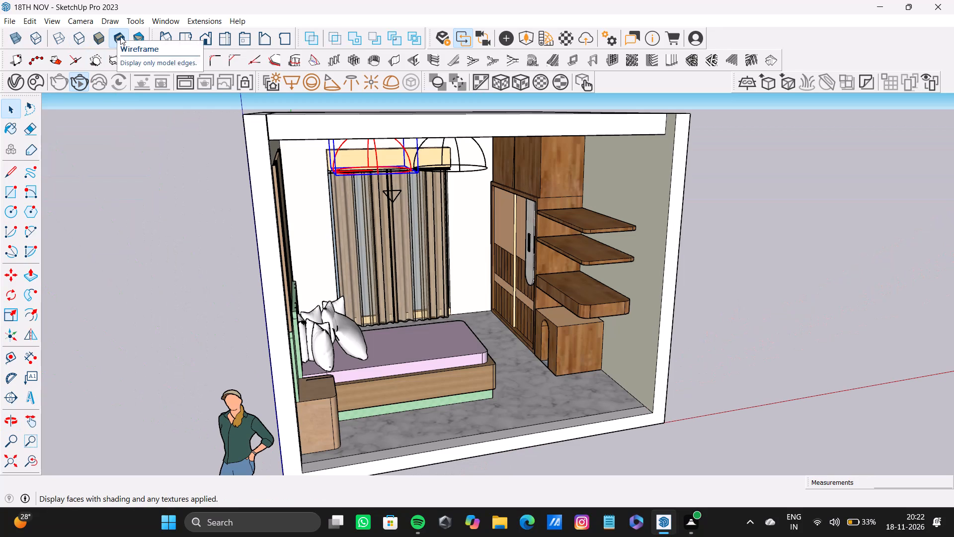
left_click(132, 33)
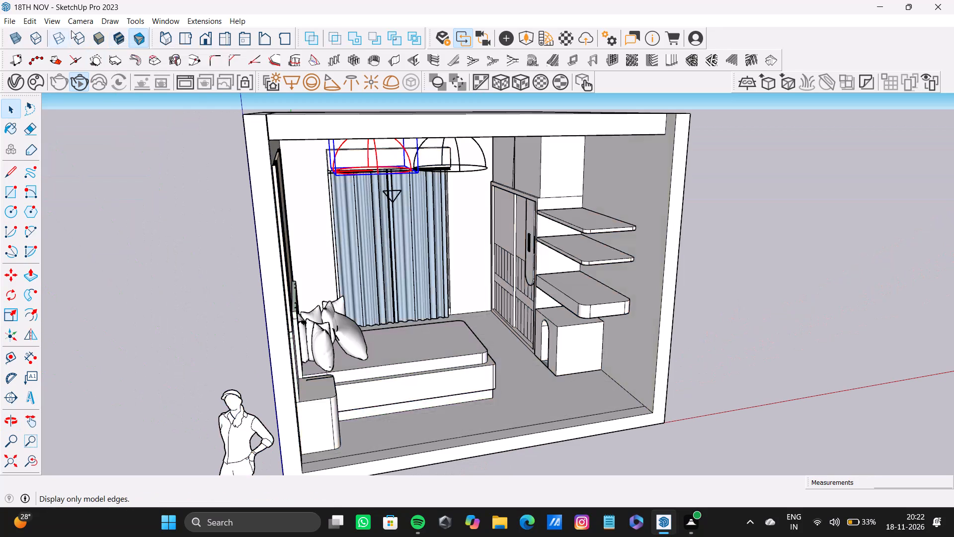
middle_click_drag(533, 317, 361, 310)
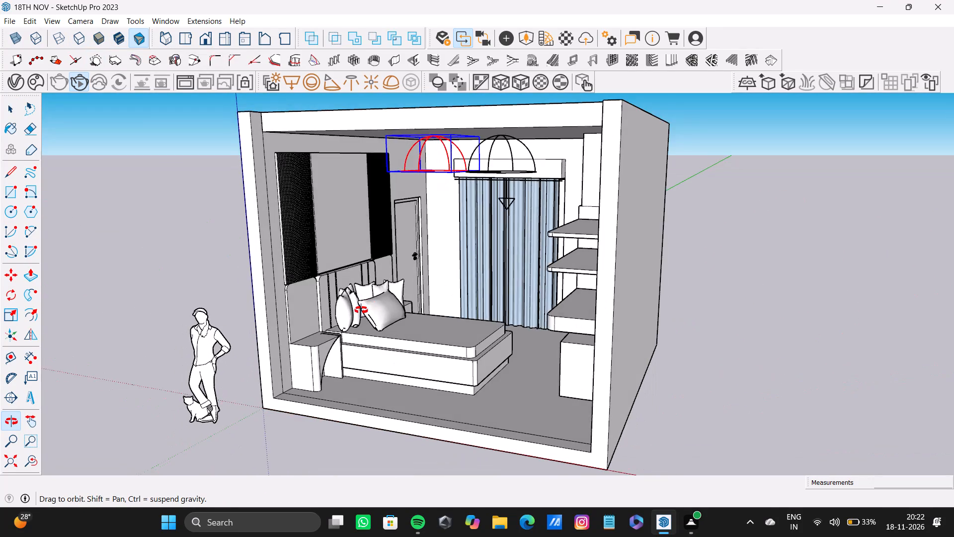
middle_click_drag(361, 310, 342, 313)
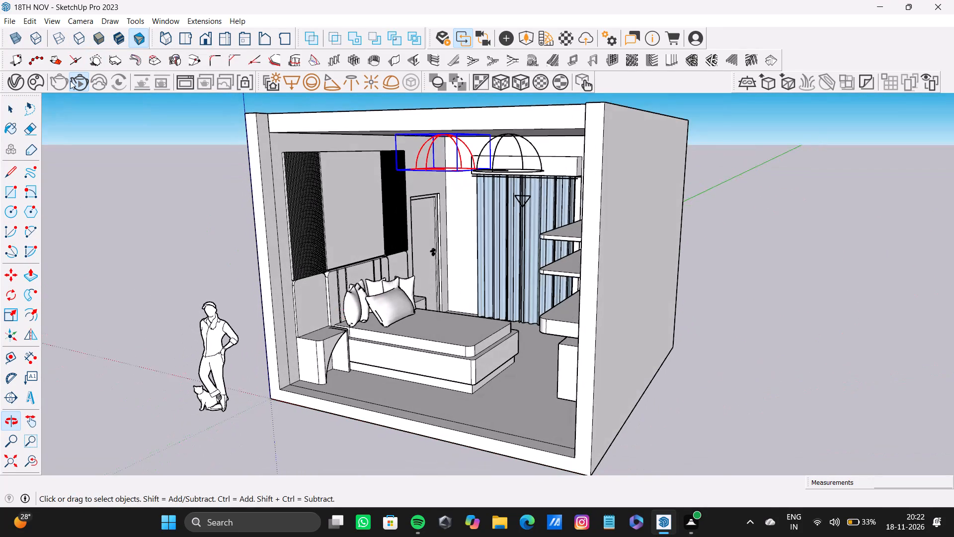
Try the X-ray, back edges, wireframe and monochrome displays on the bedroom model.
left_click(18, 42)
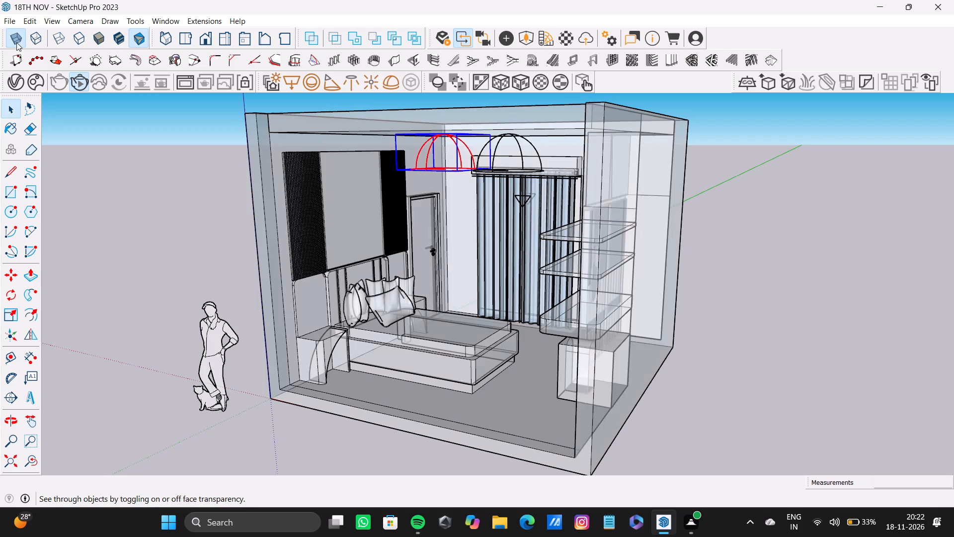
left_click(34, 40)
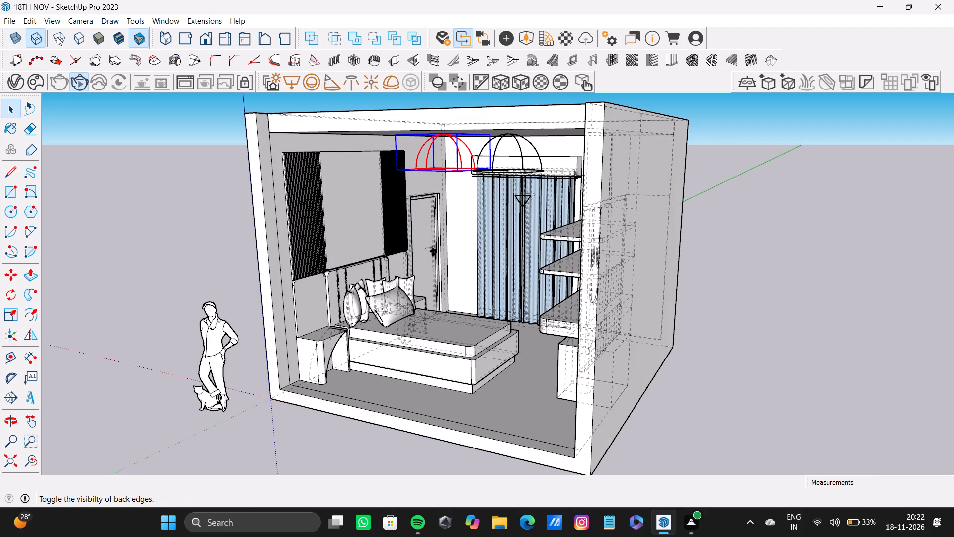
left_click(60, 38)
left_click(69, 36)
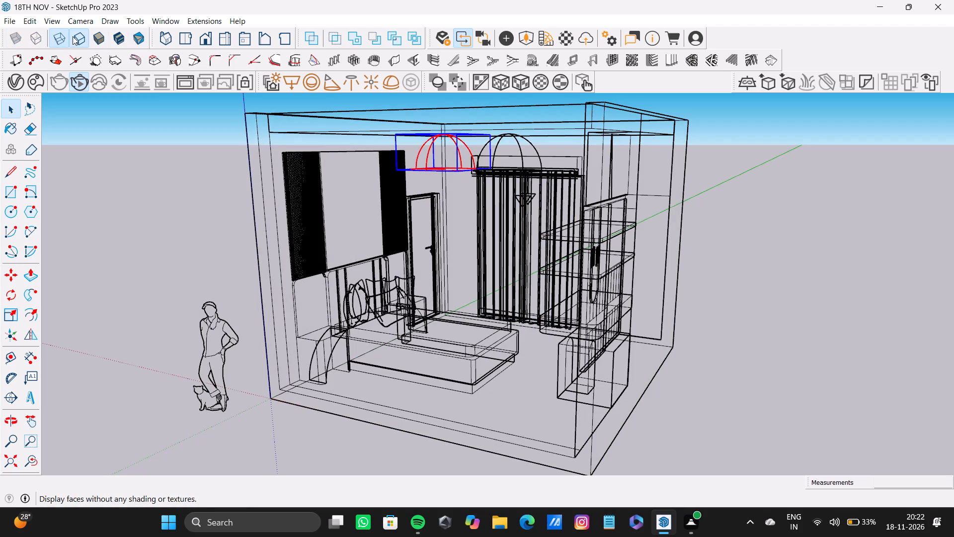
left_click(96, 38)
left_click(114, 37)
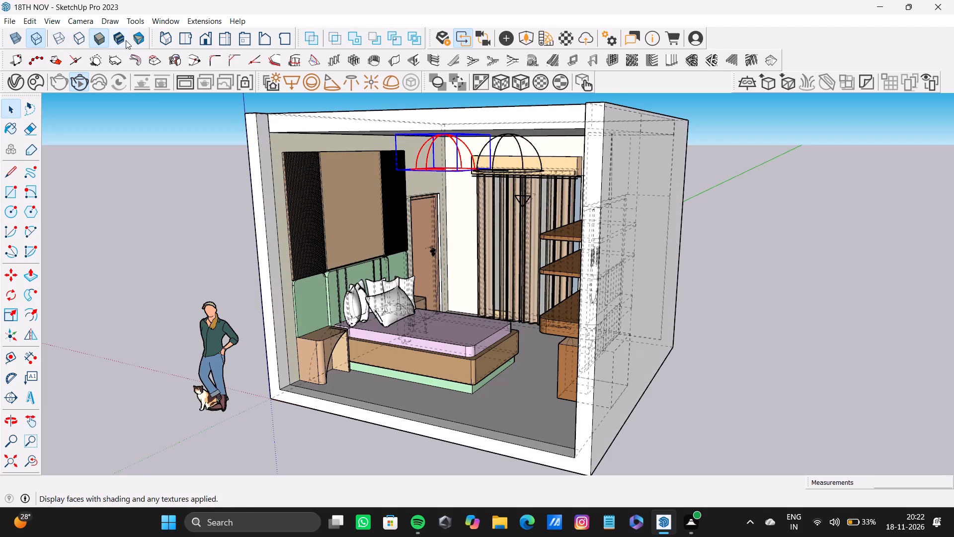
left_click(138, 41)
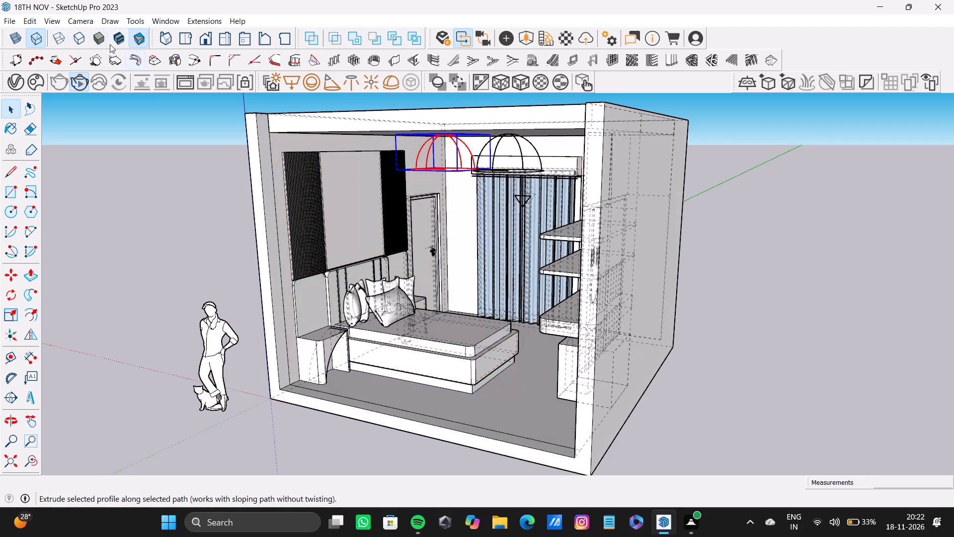
Set the model's face style to Shaded with back edges turned off.
left_click(96, 36)
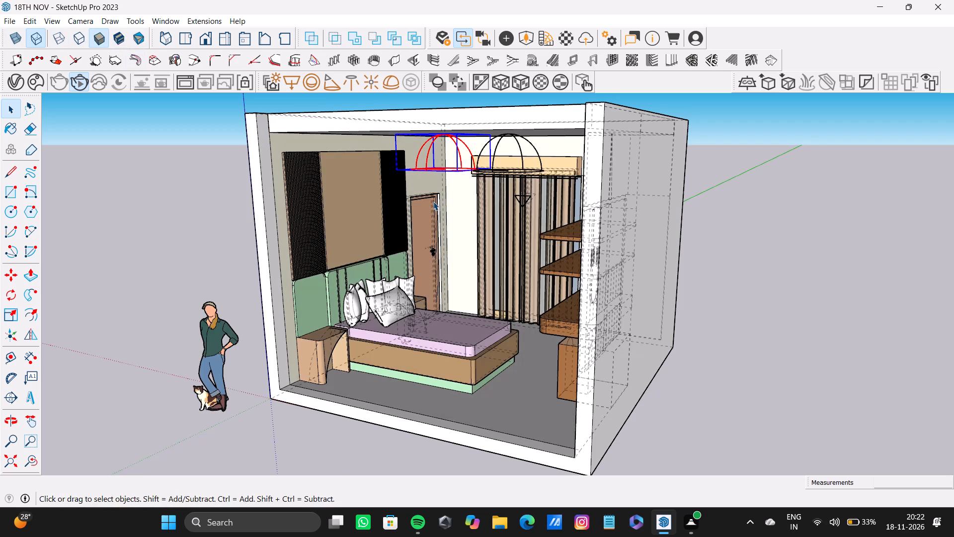
middle_click_drag(421, 275, 436, 279)
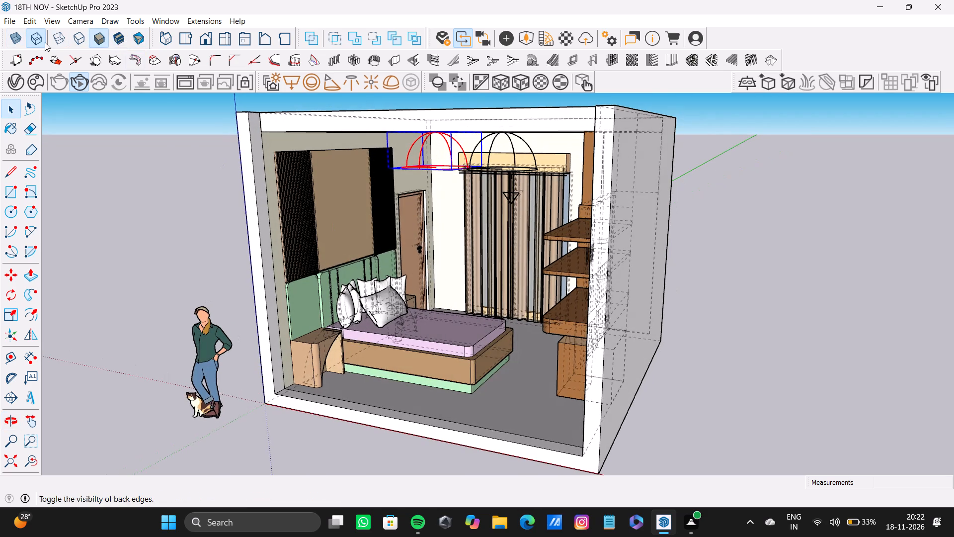
left_click(42, 43)
Examine the wardrobe, shelves, curtain wall and headboard wall from several angles around the room.
middle_click_drag(327, 214, 528, 160)
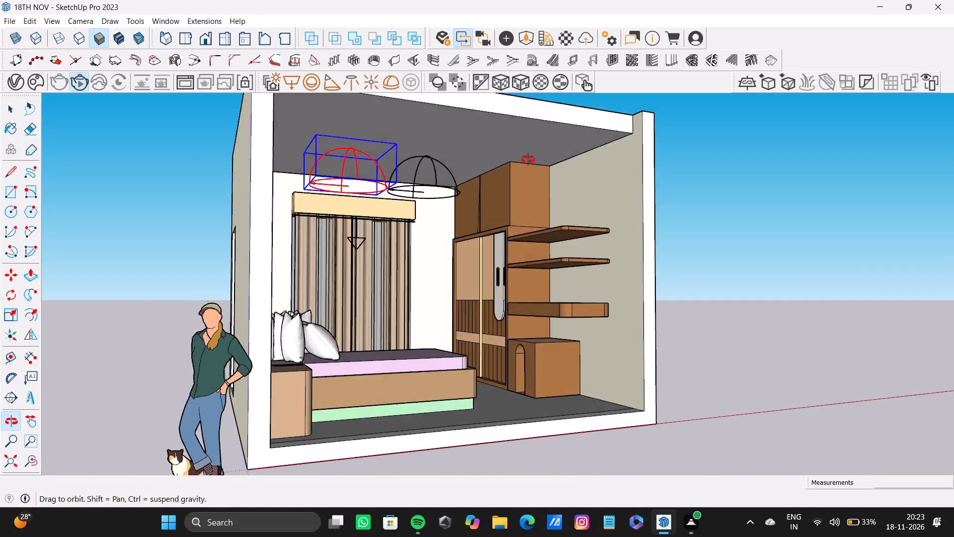
middle_click_drag(528, 160, 510, 240)
scroll(485, 271, "up", 11)
scroll(485, 270, "down", 14)
middle_click_drag(485, 270, 543, 185)
scroll(502, 240, "up", 14)
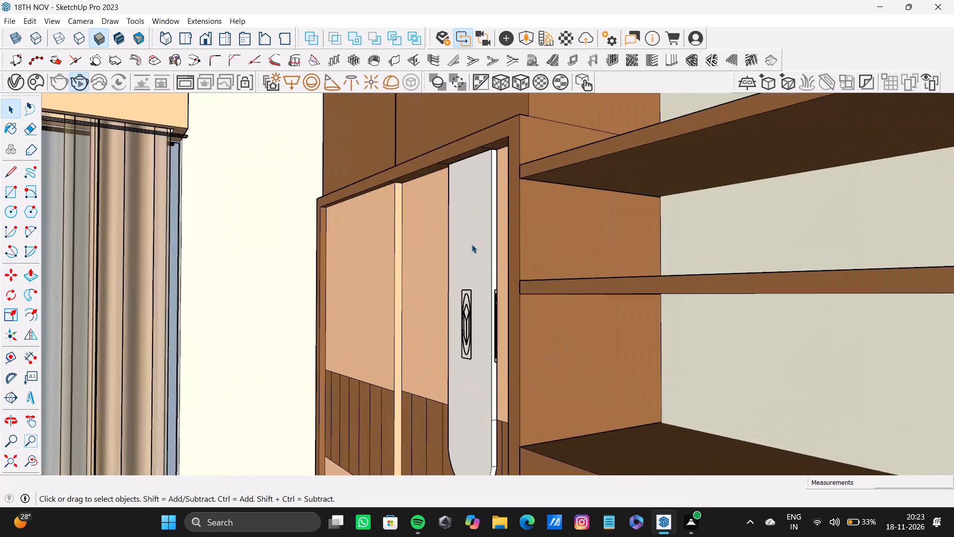
scroll(471, 244, "down", 5)
middle_click_drag(471, 244, 513, 287)
scroll(493, 298, "down", 8)
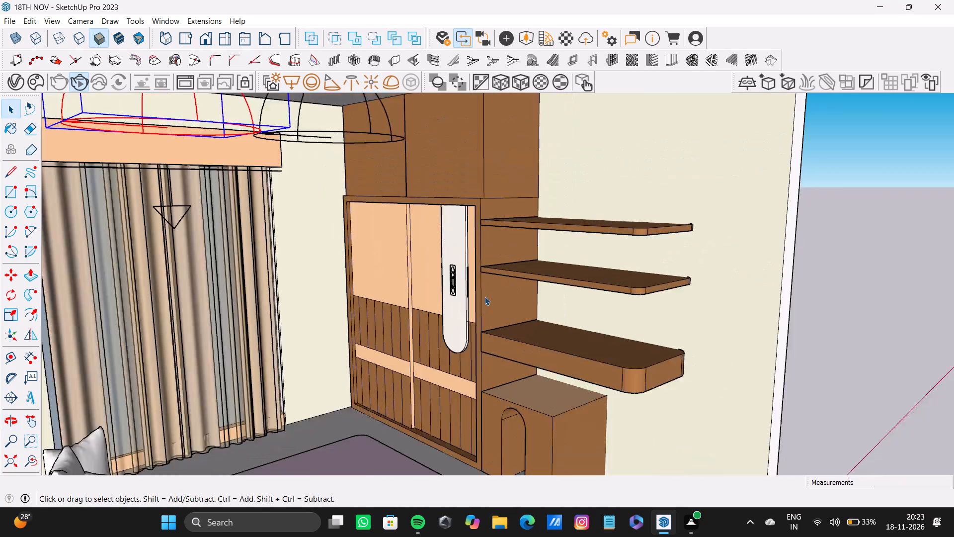
scroll(484, 296, "down", 6)
middle_click_drag(484, 294, 899, 299)
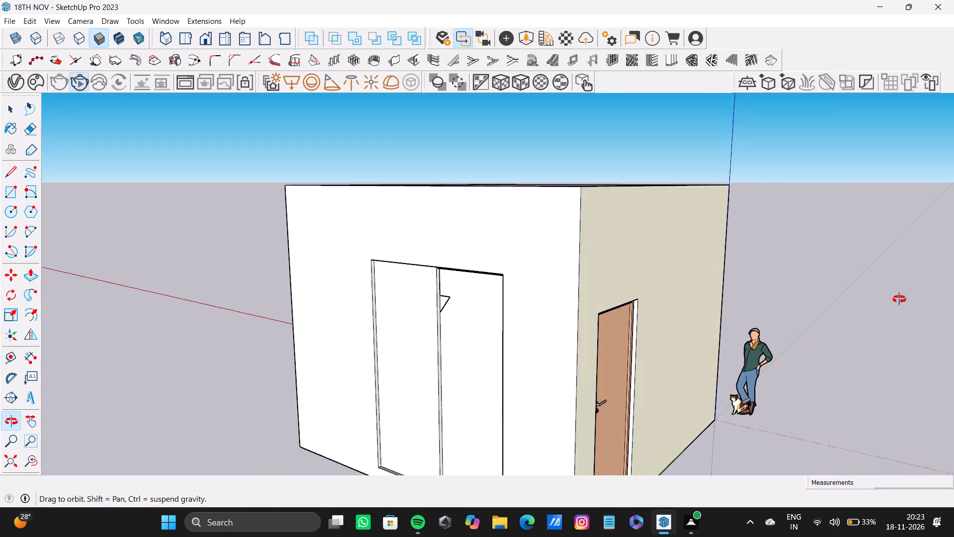
middle_click_drag(899, 299, 303, 304)
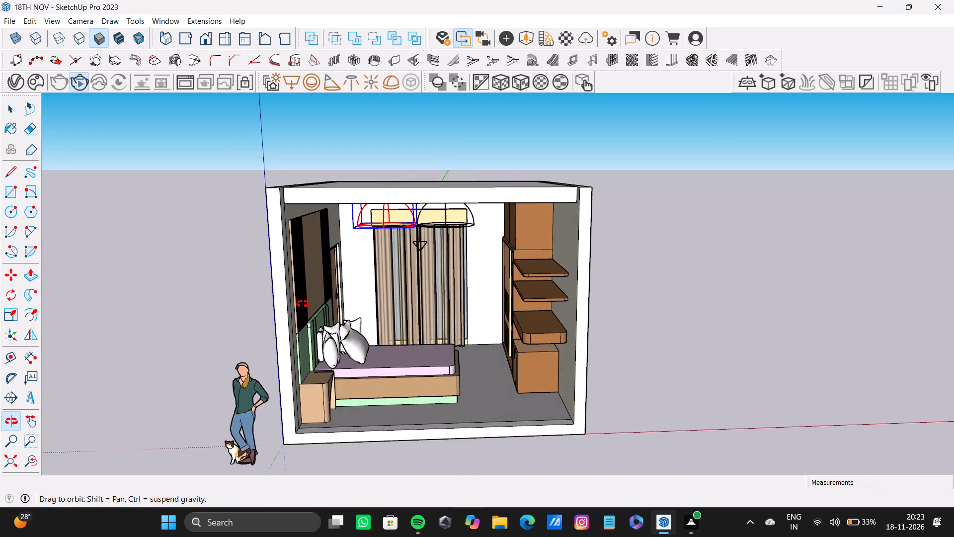
middle_click_drag(303, 304, 254, 298)
scroll(395, 288, "up", 8)
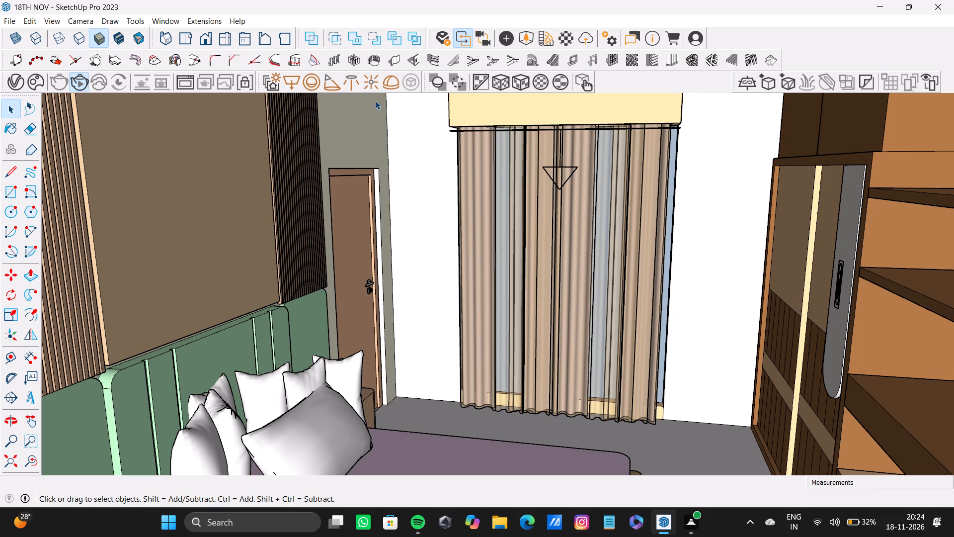
Frame the wardrobe, wall shelves, curtains and bed corner through the room's open side and restart the interactive render.
scroll(385, 269, "down", 20)
scroll(385, 269, "down", 20)
scroll(385, 269, "down", 1)
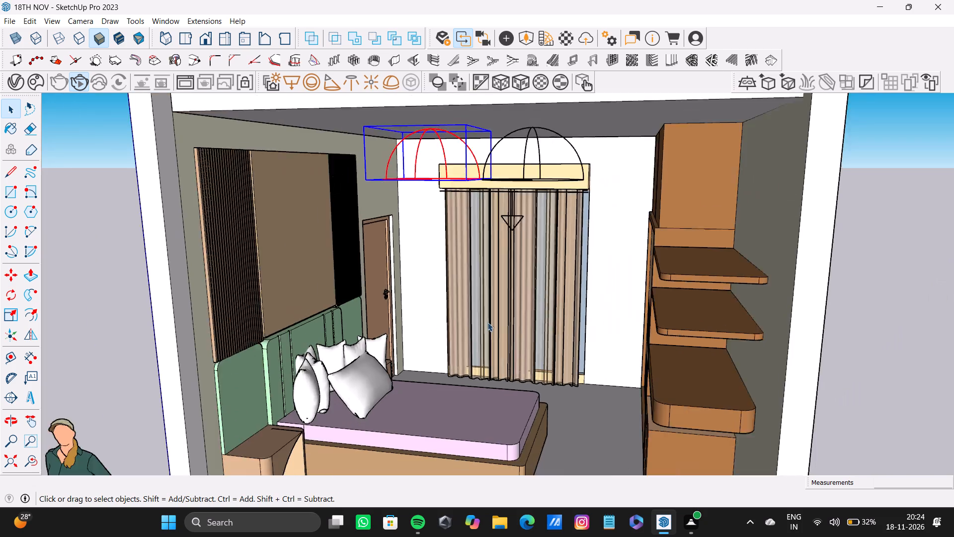
middle_click_drag(471, 350, 766, 351)
scroll(753, 349, "down", 1)
scroll(526, 308, "up", 10)
middle_click_drag(586, 330, 567, 289)
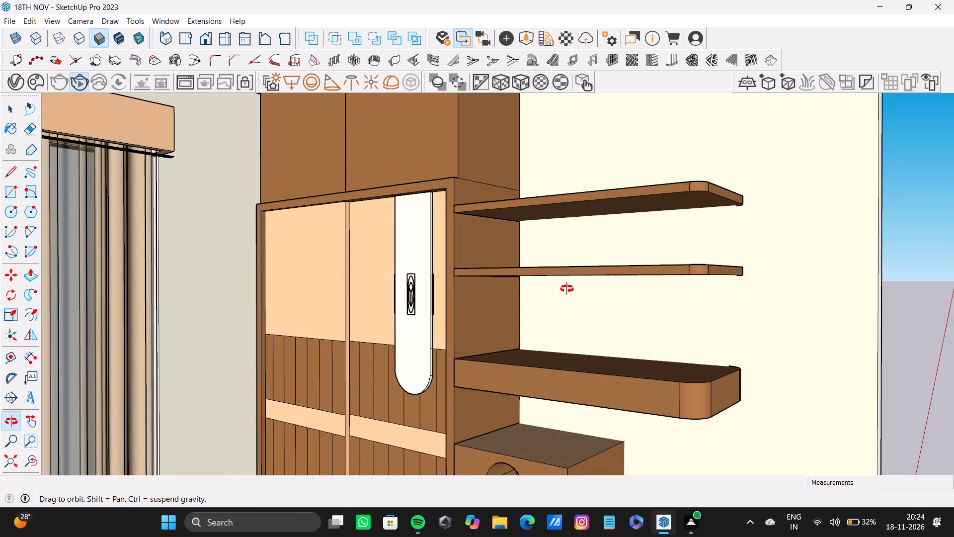
scroll(543, 304, "down", 5)
middle_click_drag(543, 308, 469, 325)
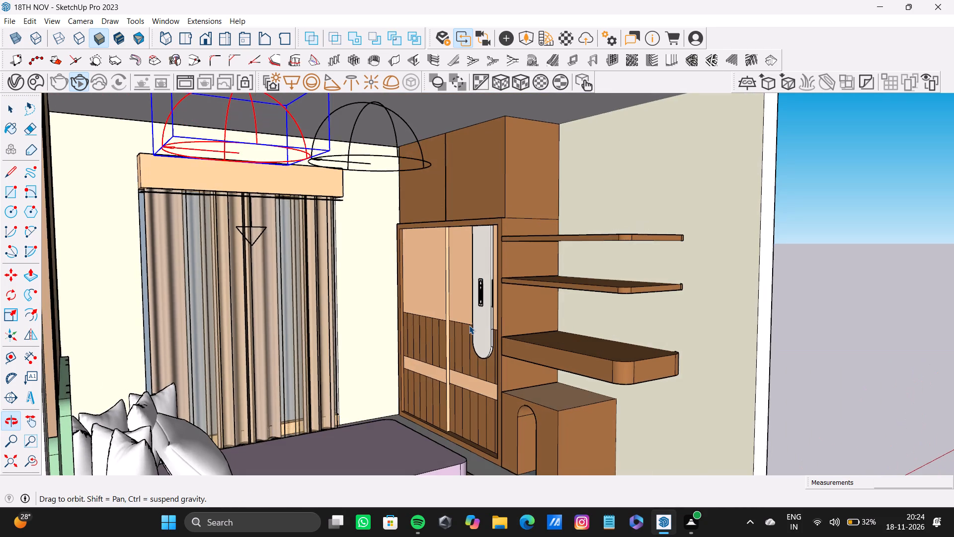
scroll(482, 327, "up", 4)
scroll(480, 331, "down", 7)
middle_click_drag(476, 335, 469, 345)
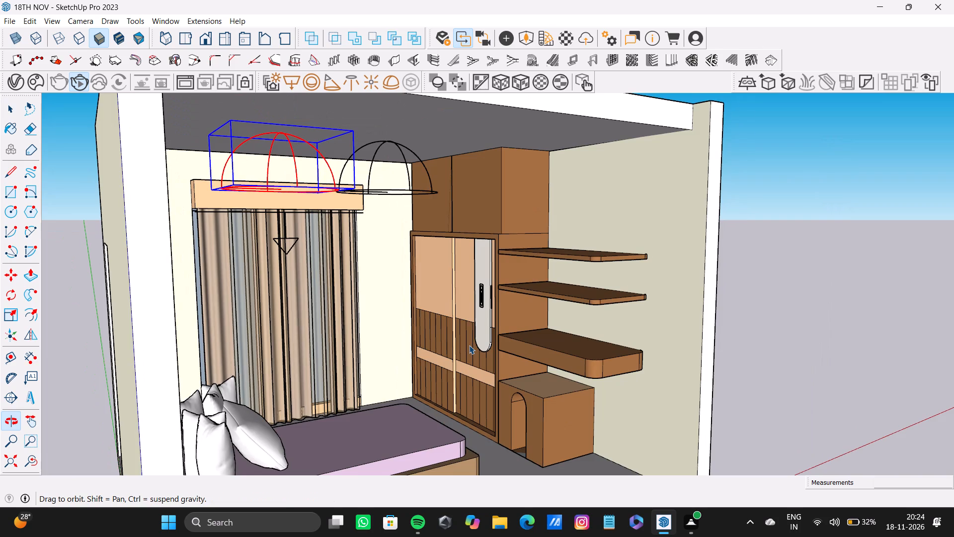
scroll(520, 404, "up", 2)
scroll(440, 300, "up", 2)
scroll(559, 337, "down", 1)
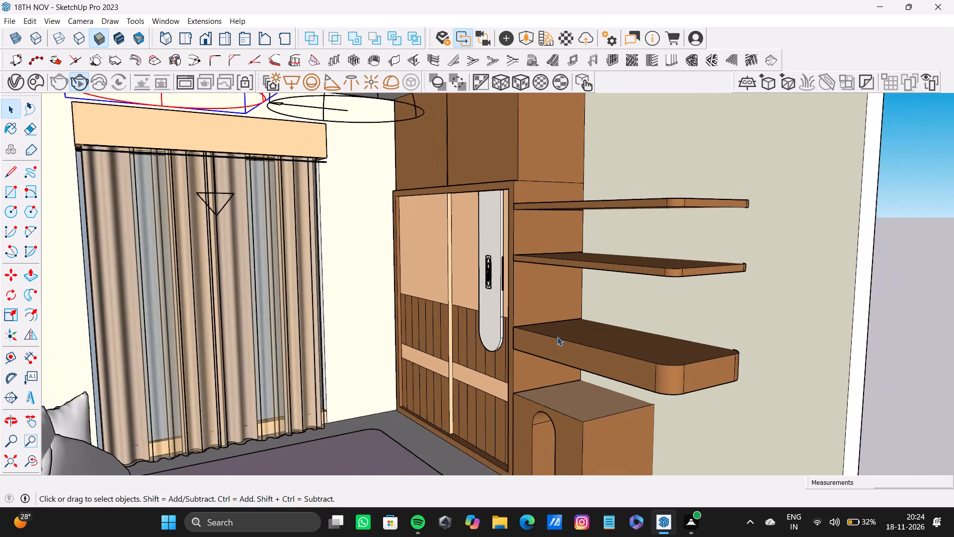
scroll(559, 337, "down", 3)
middle_click_drag(560, 336, 572, 300)
left_click(81, 82)
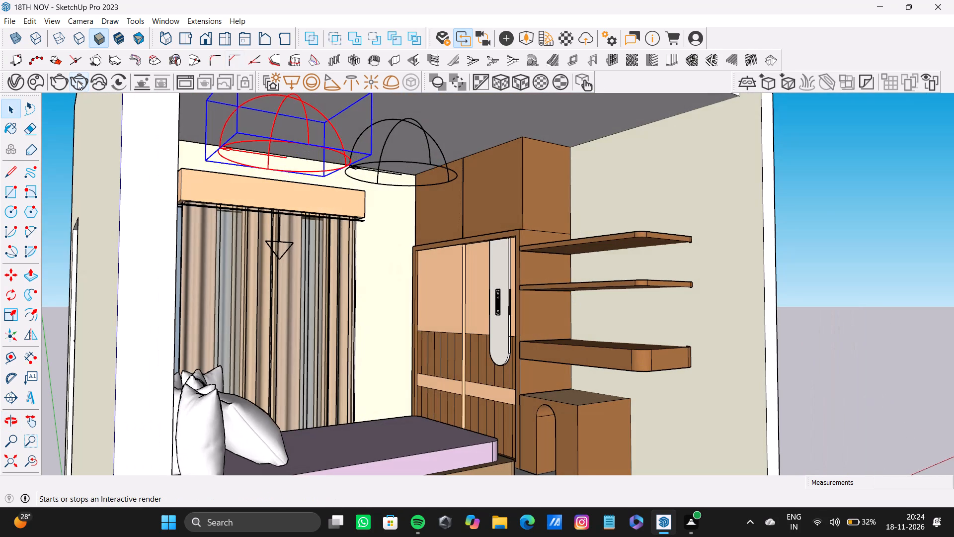
left_click(78, 81)
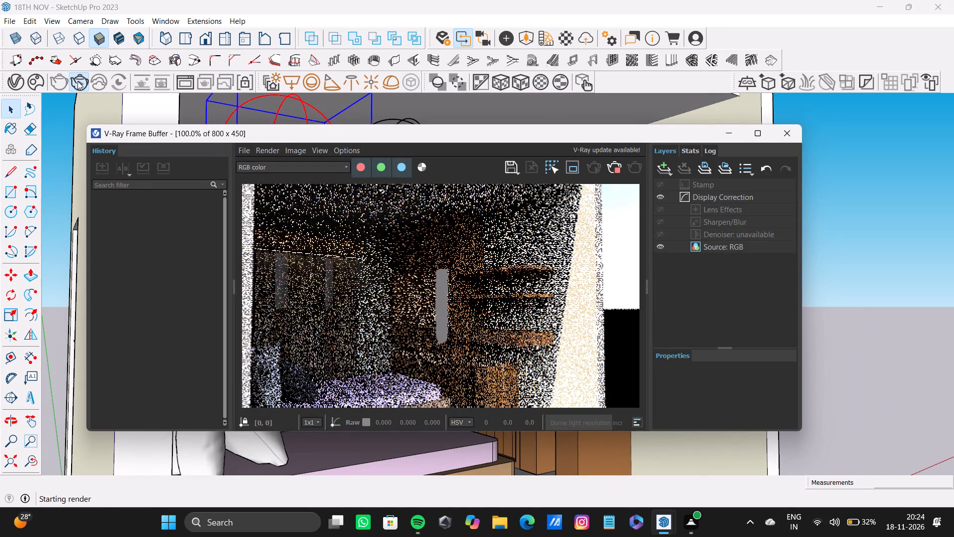
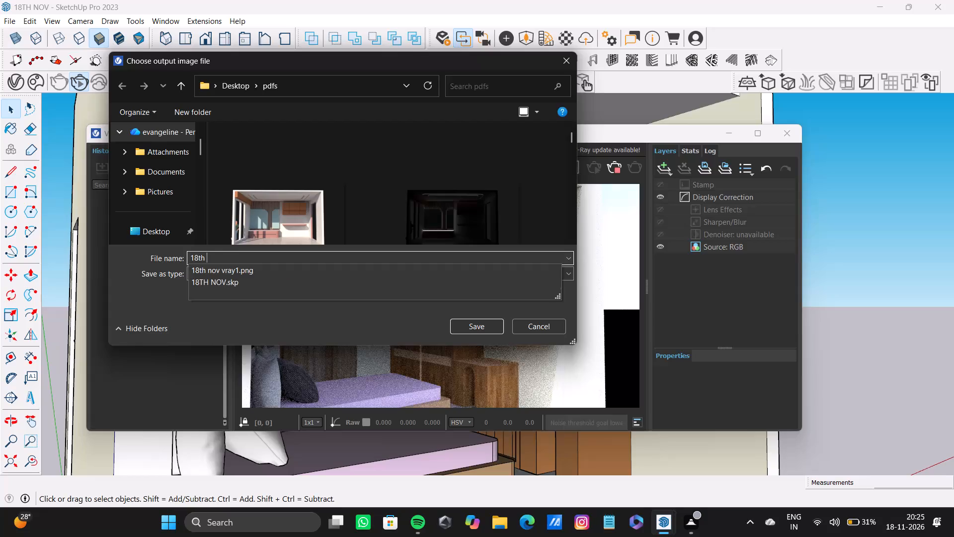
Save the rendered wardrobe and shelves image in the pdfs folder as 18th nov vray2 and close the frame buffer.
type("nov vray")
key("2")
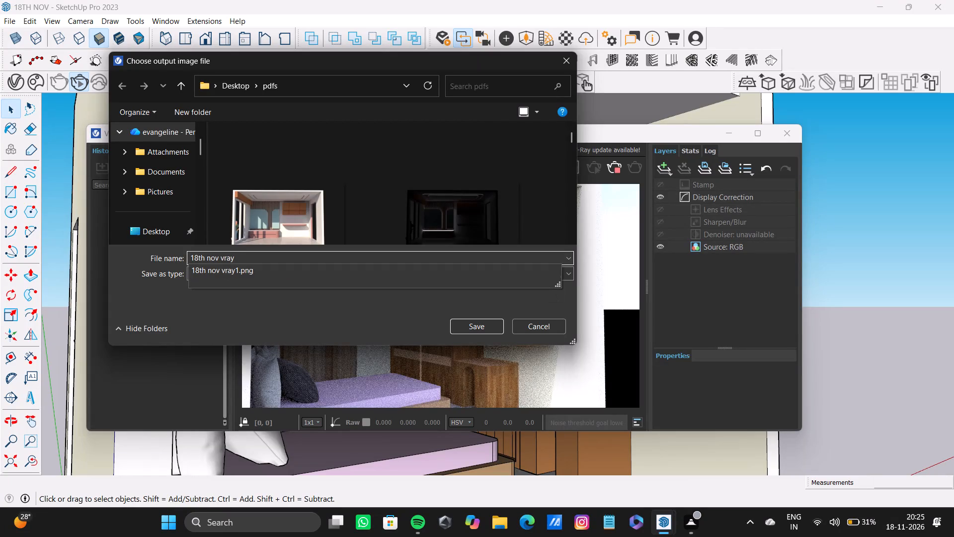
key("Return")
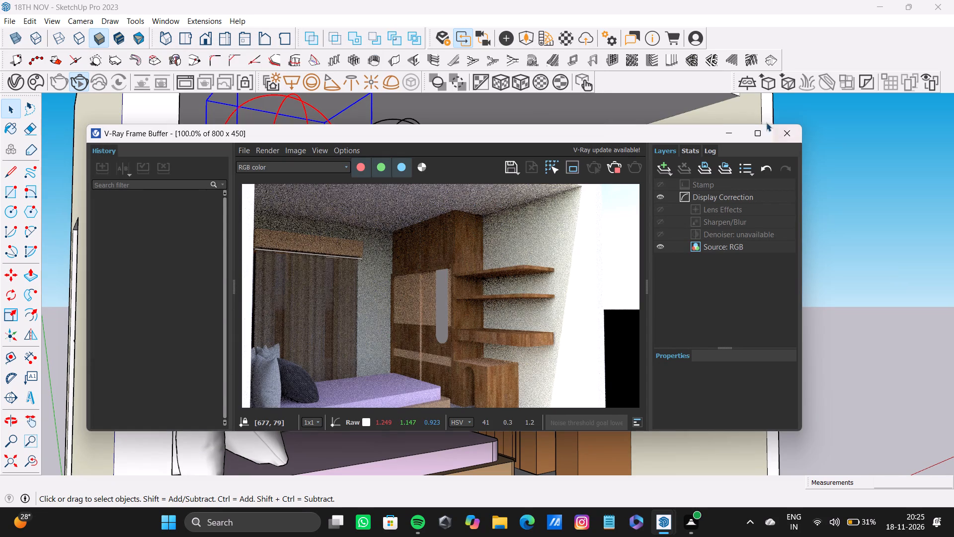
left_click(780, 129)
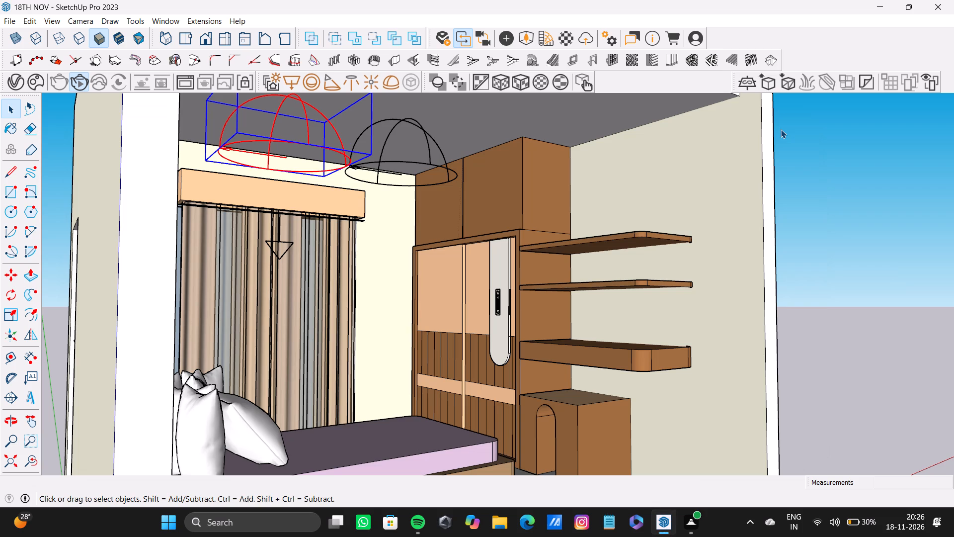
Examine the bedroom through its open side from several angles, covering the bed, curtain wall, shelves and ceiling dome lights.
scroll(371, 230, "down", 11)
scroll(431, 243, "up", 2)
scroll(432, 245, "down", 11)
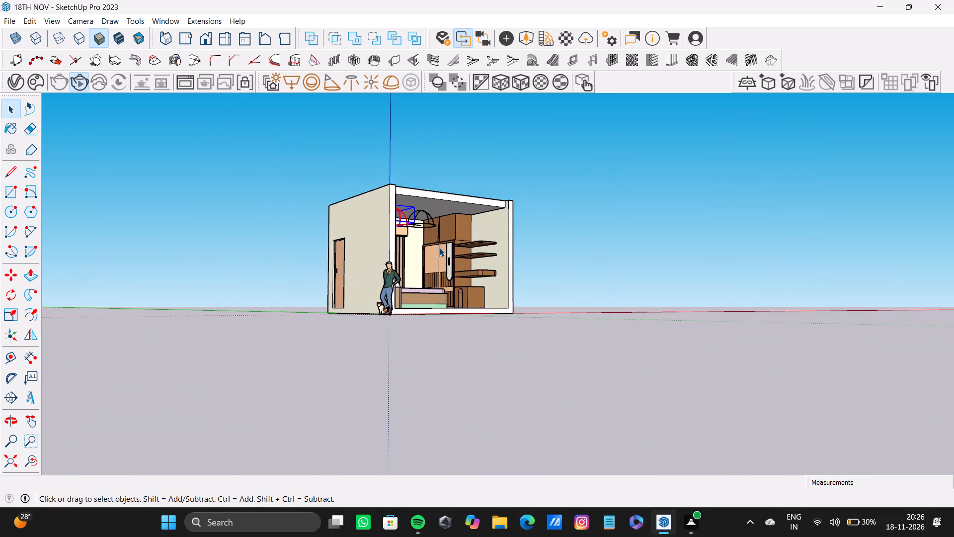
middle_click_drag(446, 244, 94, 385)
scroll(316, 243, "up", 17)
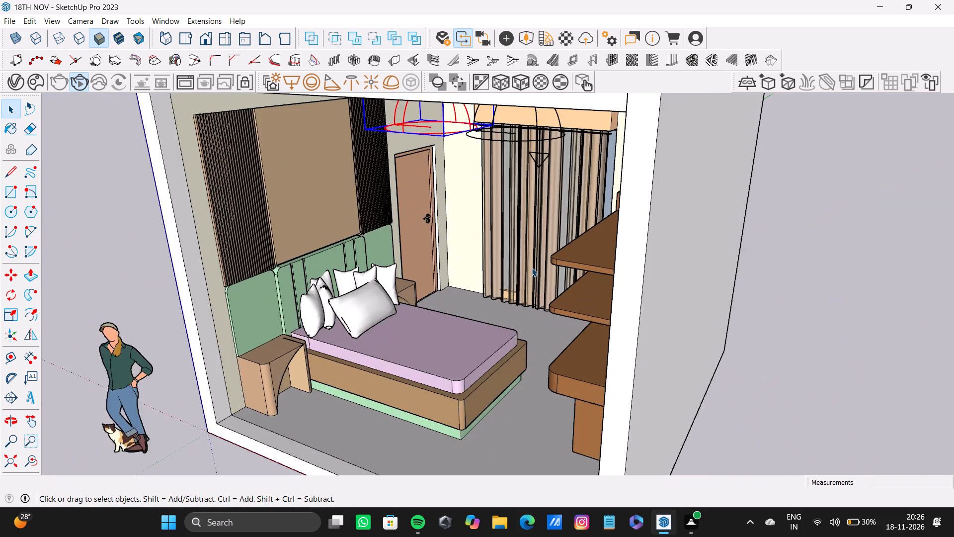
scroll(532, 268, "up", 7)
middle_click_drag(532, 268, 579, 139)
scroll(364, 195, "down", 14)
middle_click_drag(343, 214, 478, 268)
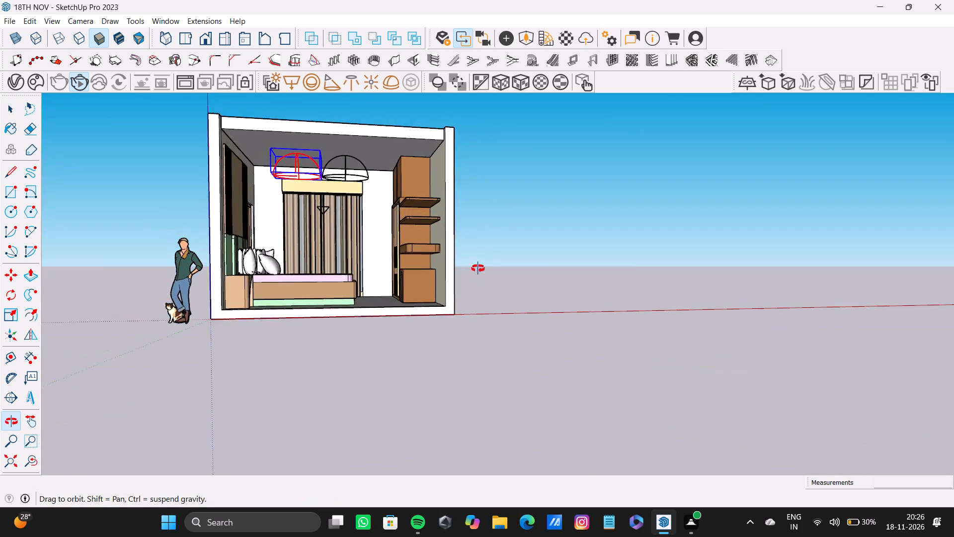
middle_click_drag(478, 268, 380, 226)
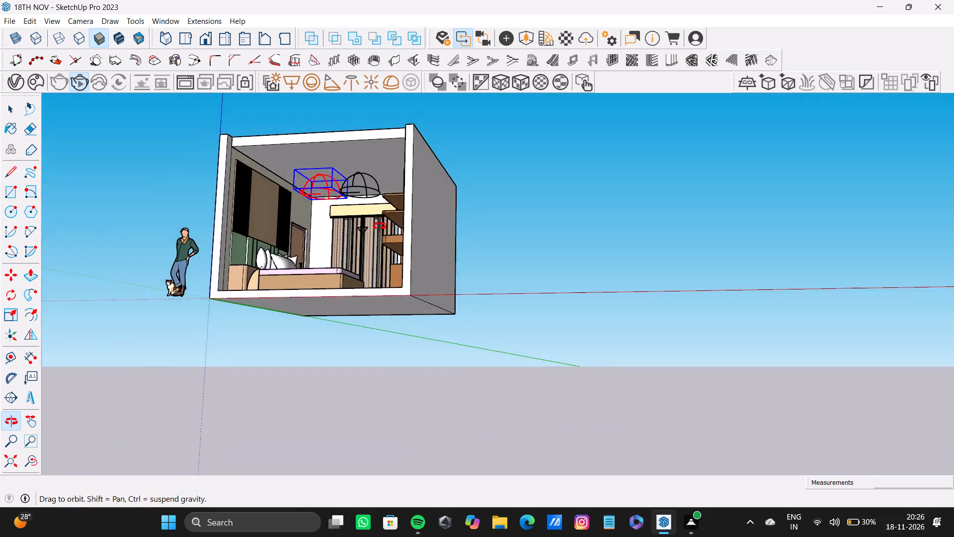
middle_click_drag(380, 226, 377, 269)
scroll(333, 194, "up", 11)
scroll(323, 174, "down", 3)
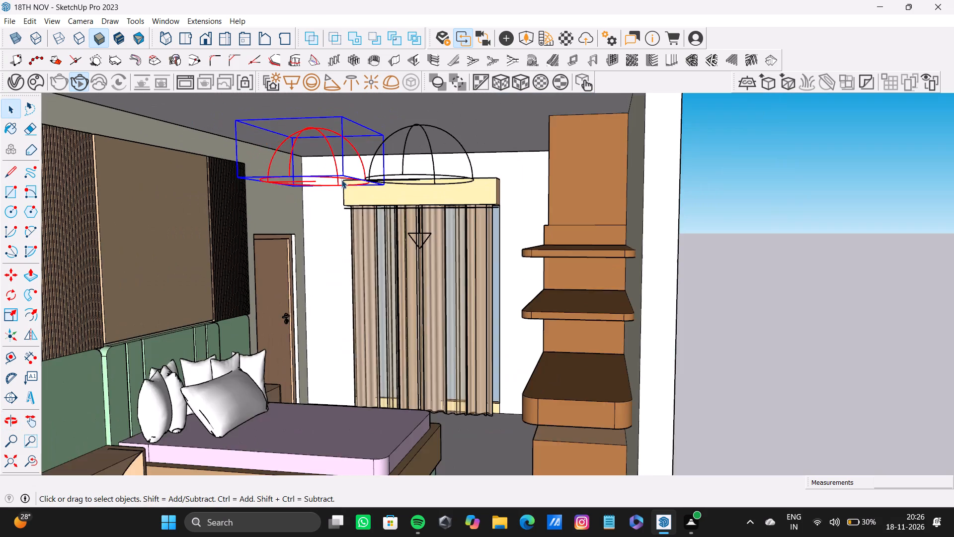
scroll(341, 179, "down", 13)
middle_click_drag(499, 196, 604, 220)
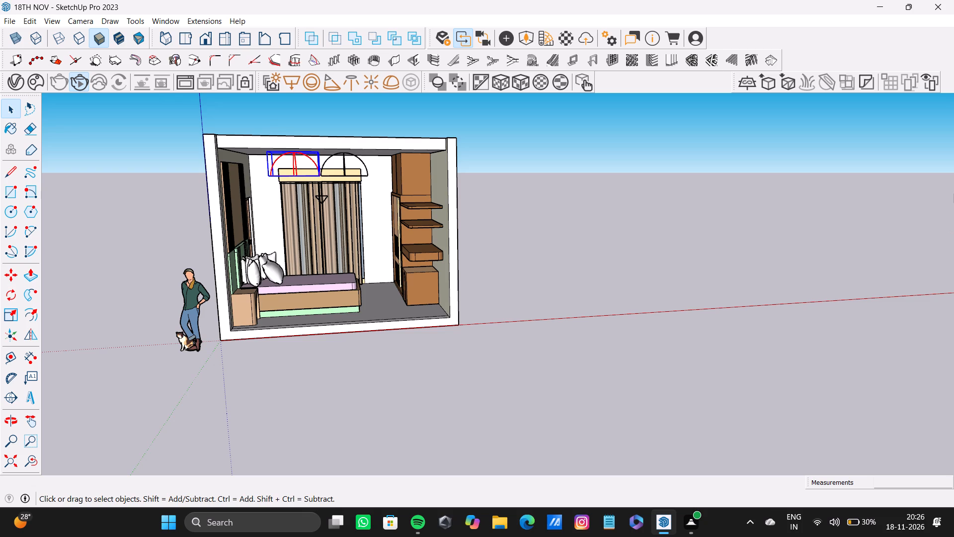
Stop the running interactive render.
left_click(80, 86)
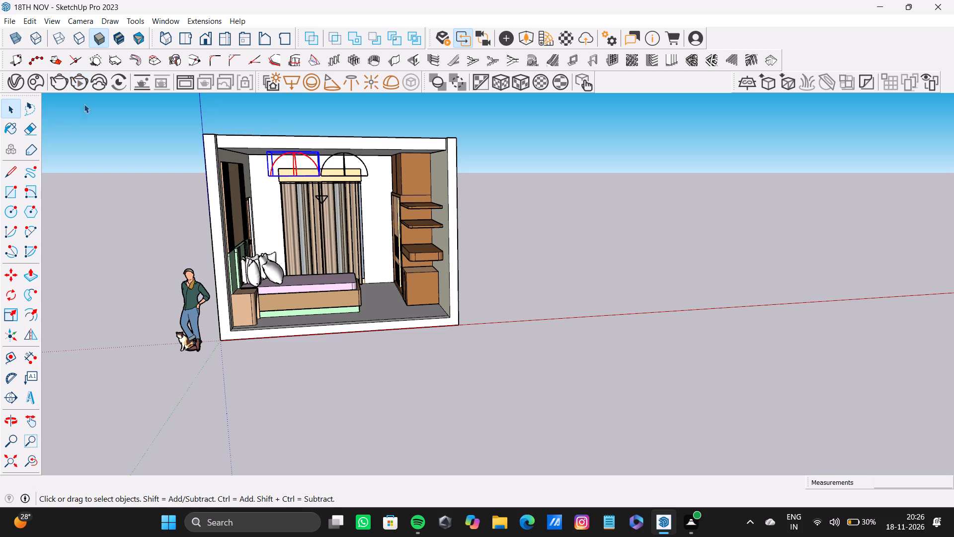
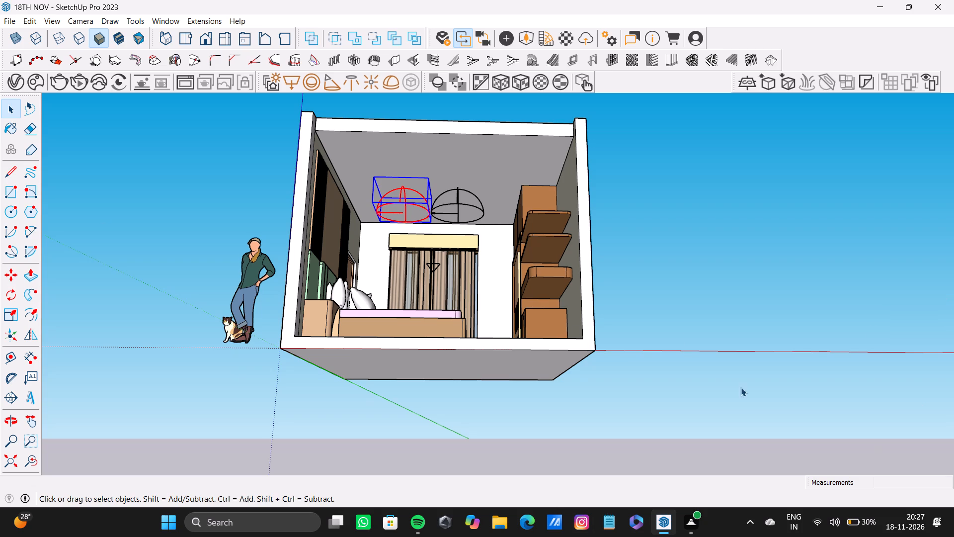
Examine the bedroom model inside and out, covering the bed wall, door side, curtains, wardrobe, shelves and dome lights.
scroll(467, 191, "up", 20)
scroll(467, 191, "up", 12)
scroll(454, 222, "down", 15)
middle_click_drag(438, 236, 597, 309)
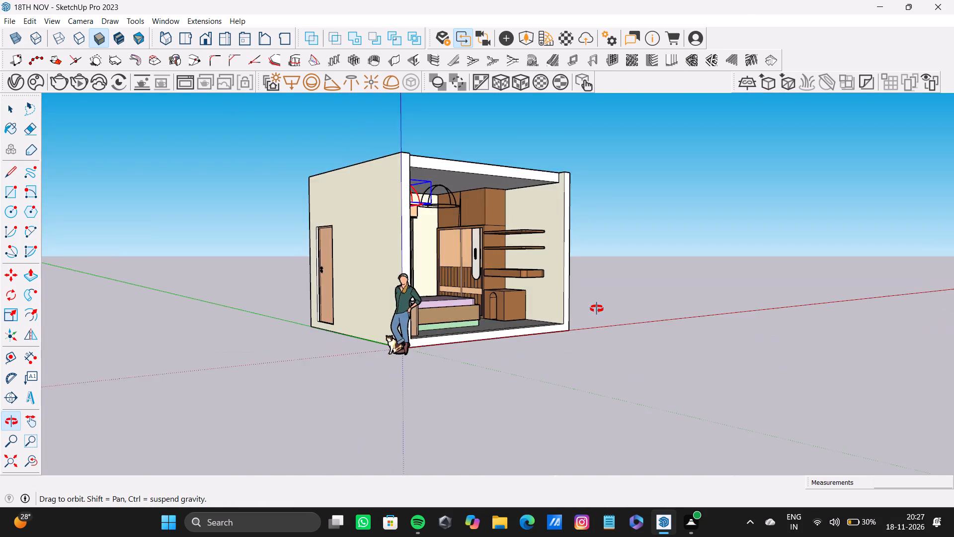
middle_click_drag(597, 309, 595, 410)
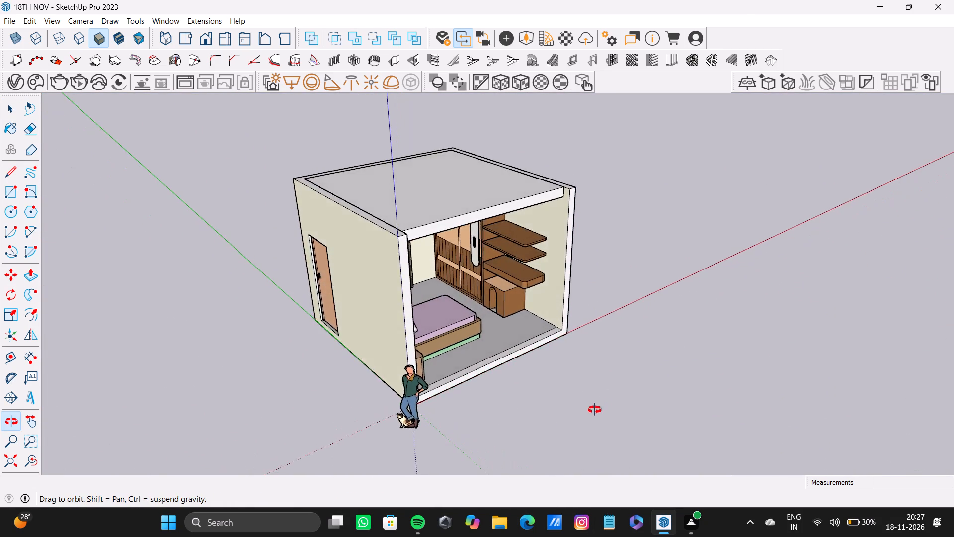
middle_click_drag(595, 410, 313, 323)
scroll(458, 247, "up", 9)
scroll(440, 285, "down", 6)
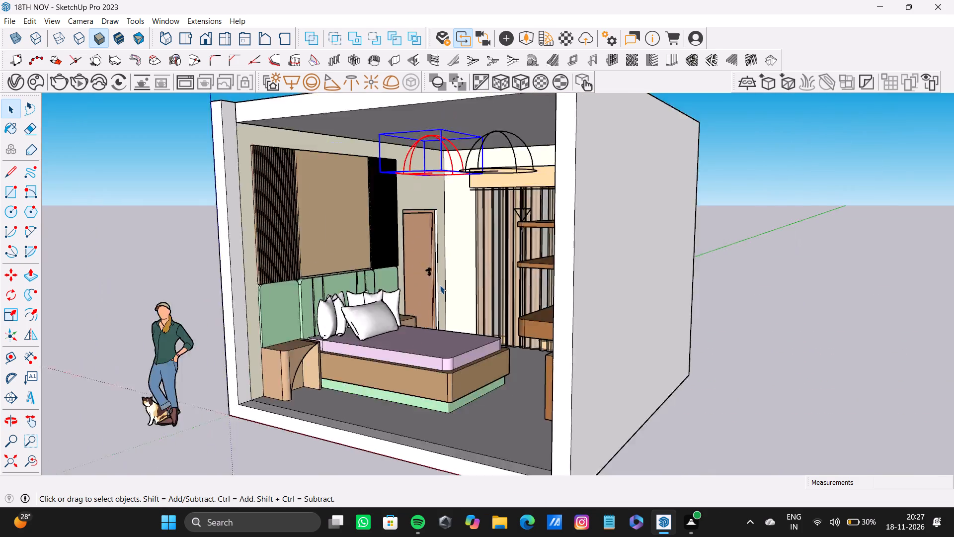
scroll(440, 285, "down", 4)
middle_click_drag(436, 292, 692, 285)
scroll(448, 285, "up", 10)
scroll(463, 291, "down", 9)
middle_click_drag(465, 289, 587, 301)
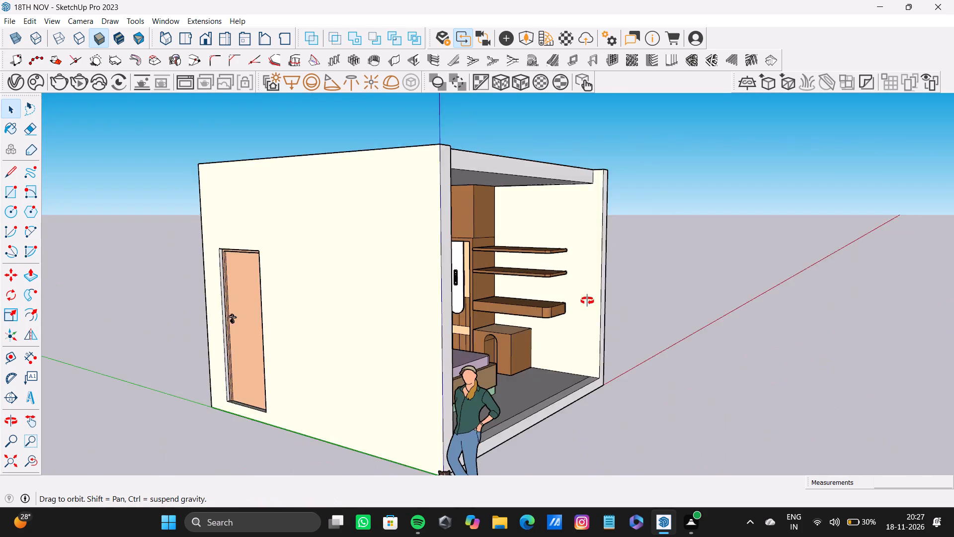
middle_click_drag(587, 301, 474, 318)
scroll(469, 307, "up", 15)
scroll(470, 313, "down", 10)
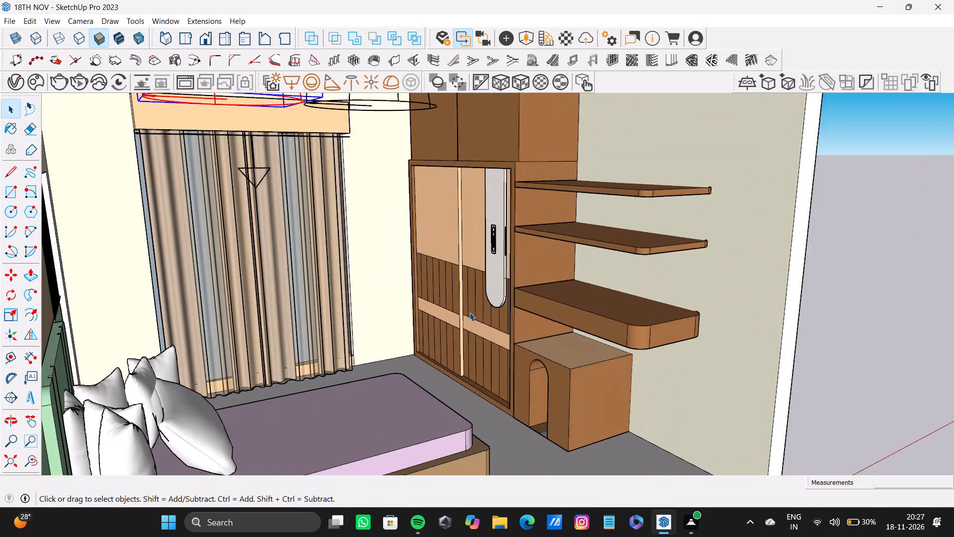
middle_click_drag(470, 312, 444, 308)
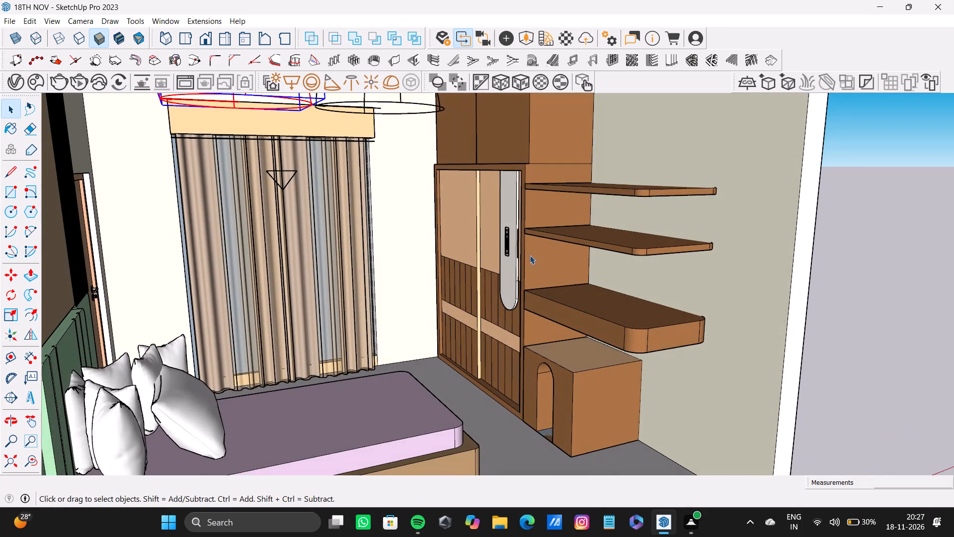
scroll(566, 210, "down", 14)
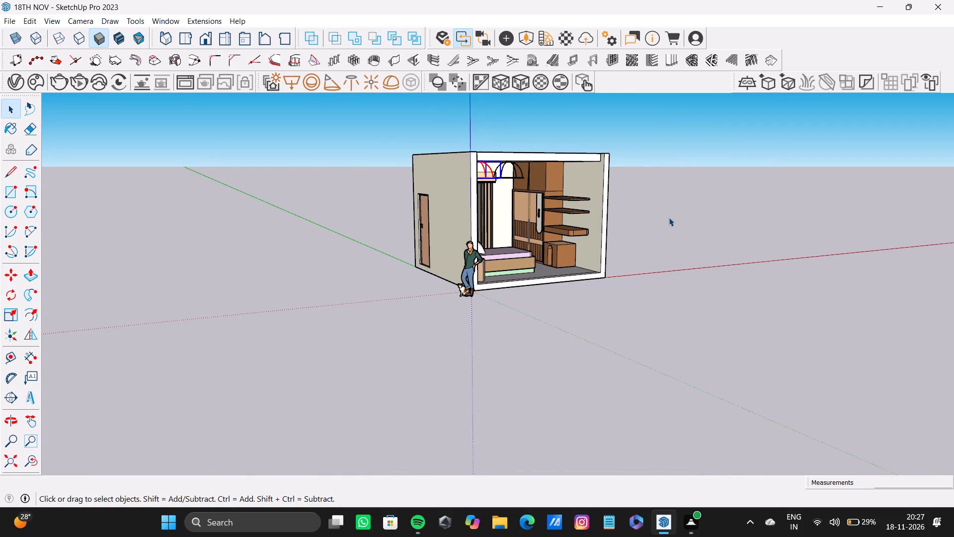
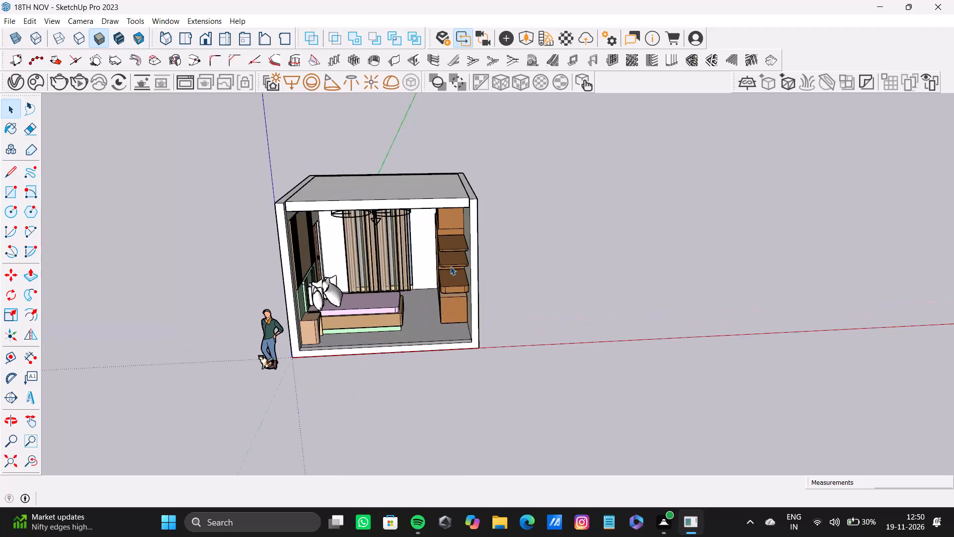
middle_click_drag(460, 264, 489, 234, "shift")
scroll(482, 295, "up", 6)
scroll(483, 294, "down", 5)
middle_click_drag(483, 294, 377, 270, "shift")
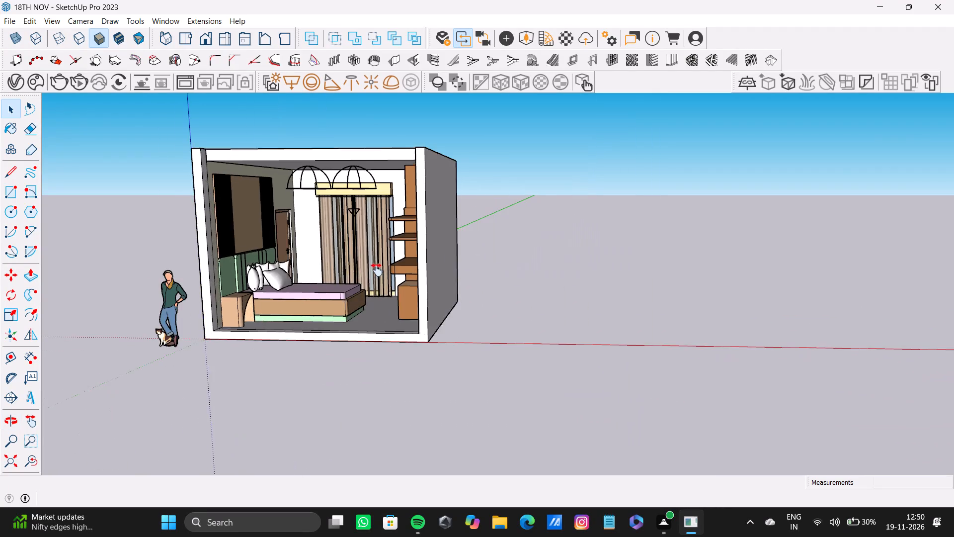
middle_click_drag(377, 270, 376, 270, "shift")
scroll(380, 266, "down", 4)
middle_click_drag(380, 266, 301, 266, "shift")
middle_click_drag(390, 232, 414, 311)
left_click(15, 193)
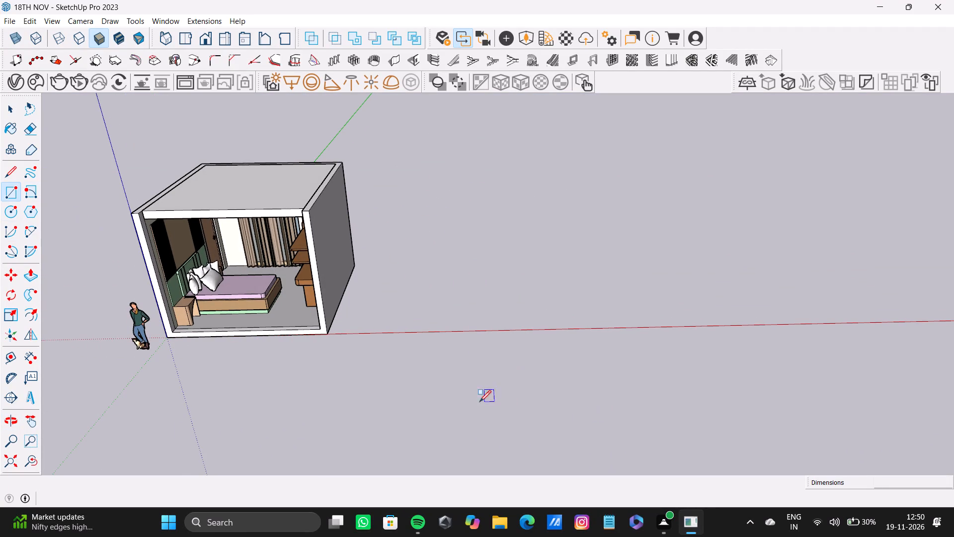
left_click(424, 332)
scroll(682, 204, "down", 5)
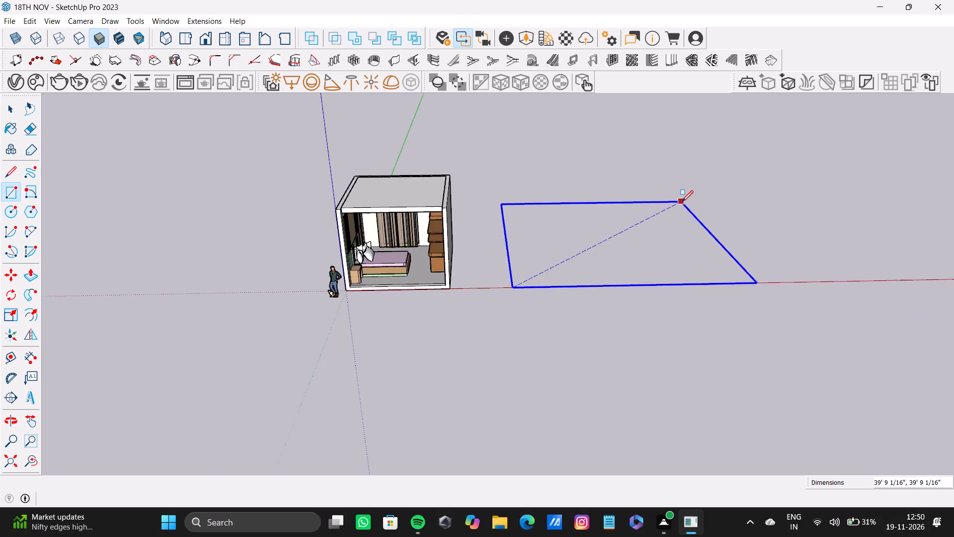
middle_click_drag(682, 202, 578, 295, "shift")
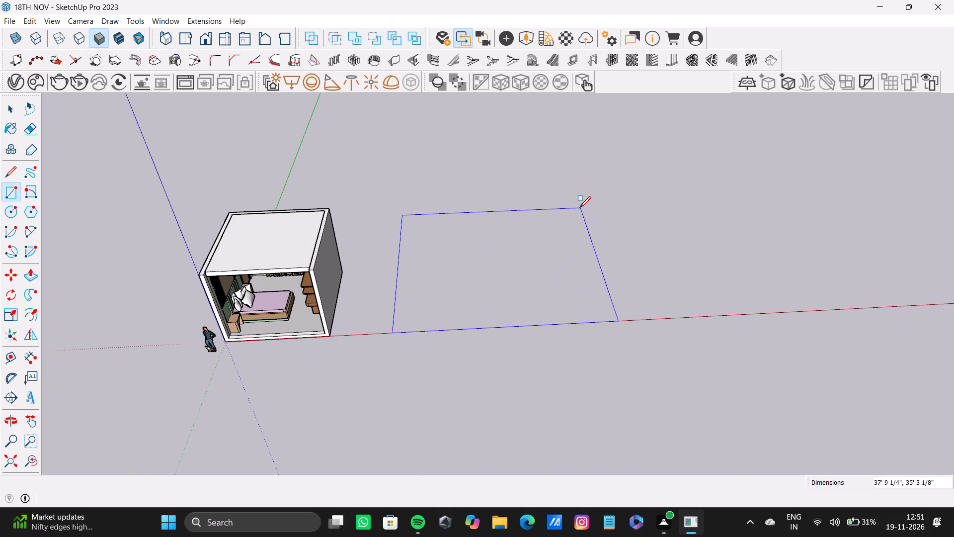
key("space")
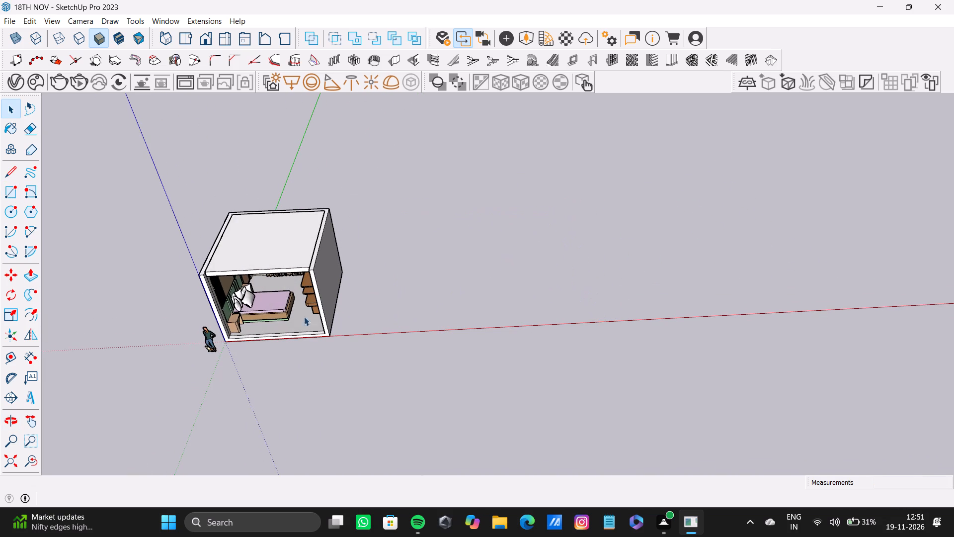
Add a scene of the bedroom framing the bed wall, door and curtains, saving the style changes as a new style.
scroll(287, 293, "up", 10)
middle_click_drag(292, 280, 464, 146, "shift")
scroll(593, 292, "up", 5)
middle_click_drag(588, 292, 587, 291, "shift")
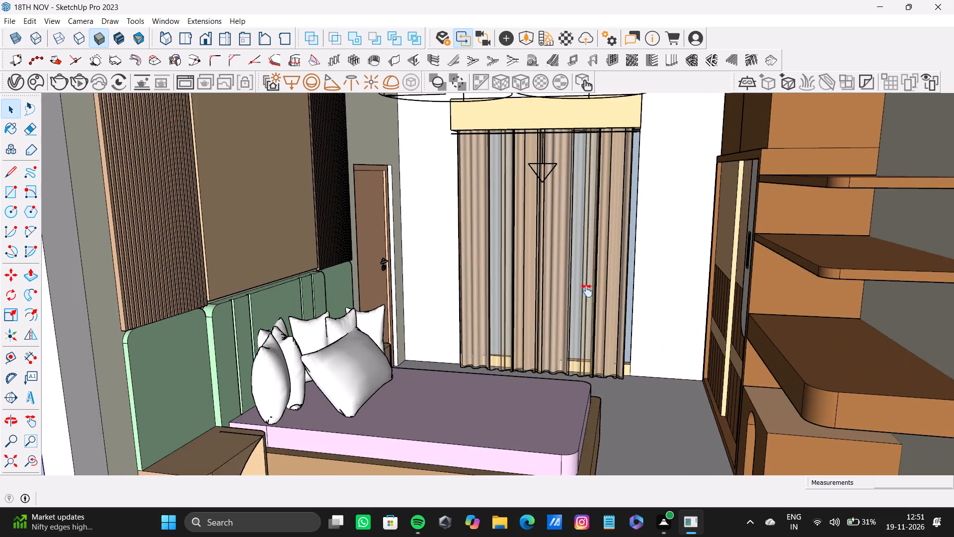
middle_click_drag(587, 291, 552, 282, "shift")
scroll(547, 284, "down", 2)
middle_click_drag(529, 281, 471, 268)
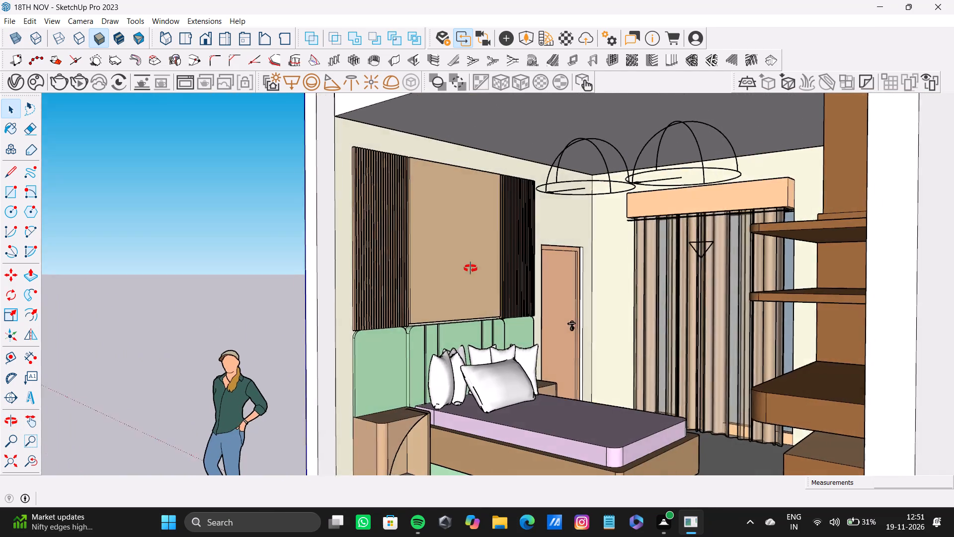
middle_click_drag(471, 268, 433, 256)
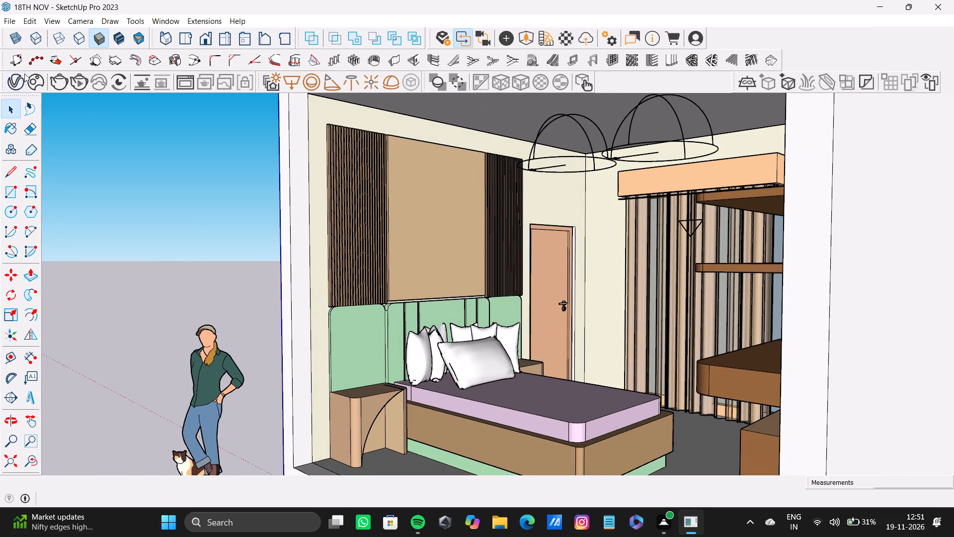
left_click(49, 19)
left_click(87, 221)
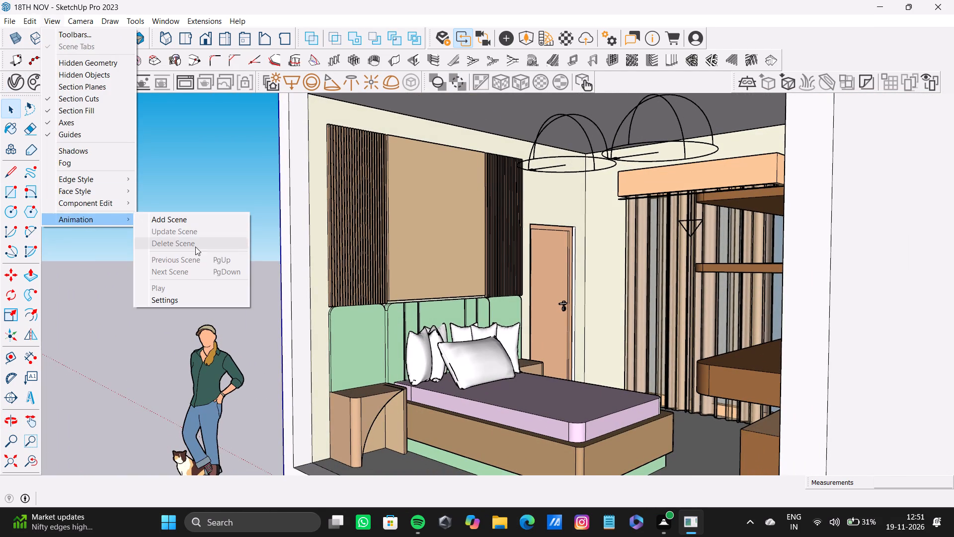
left_click(199, 222)
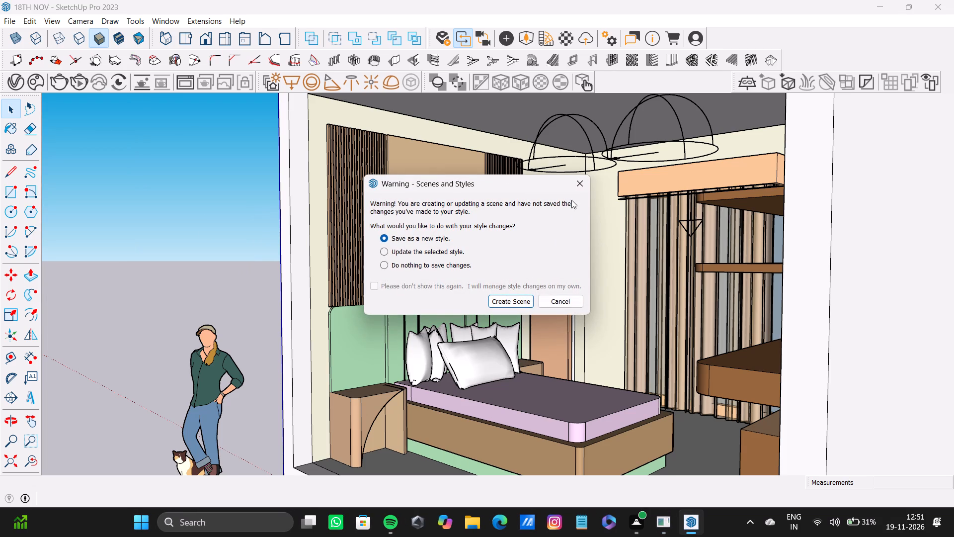
left_click(578, 186)
left_click(56, 19)
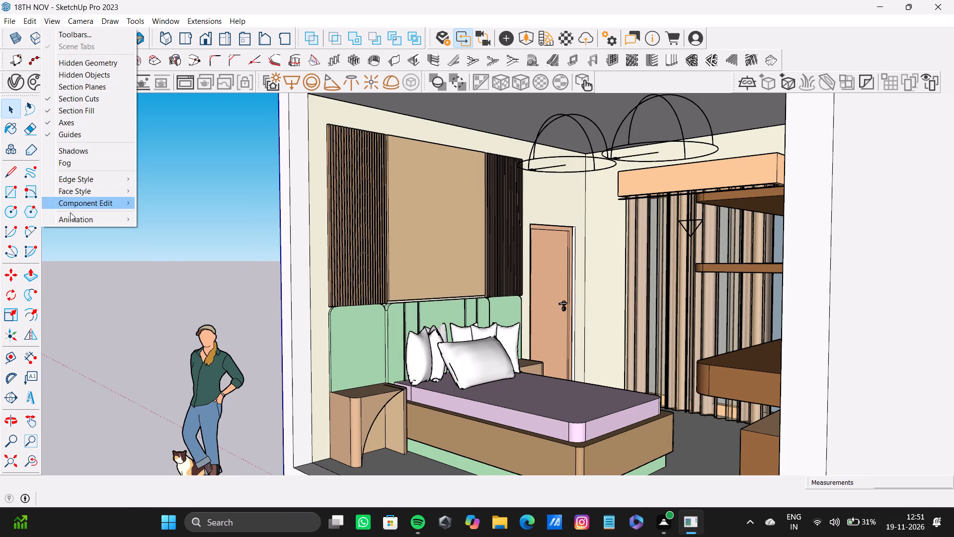
left_click(74, 220)
left_click(188, 218)
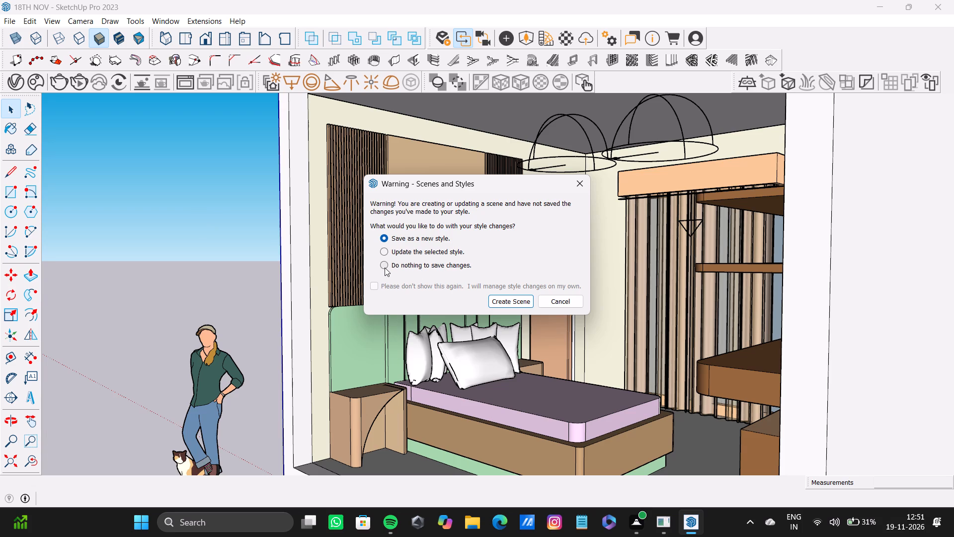
left_click(502, 301)
Add a second scene from the open side, framing the bed, both dome lights, the curtains and the shelves.
scroll(429, 319, "down", 6)
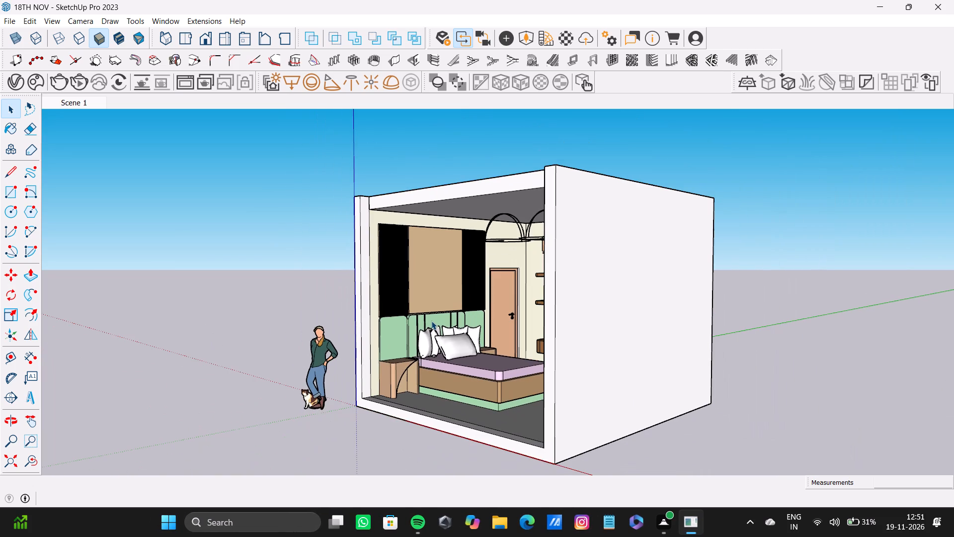
left_click(36, 21)
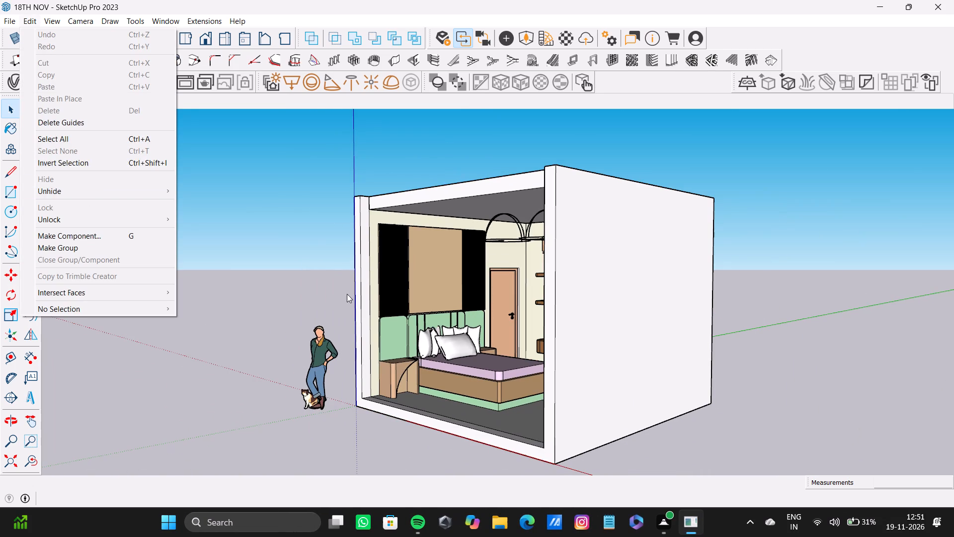
scroll(368, 305, "down", 1)
middle_click_drag(415, 320, 589, 333)
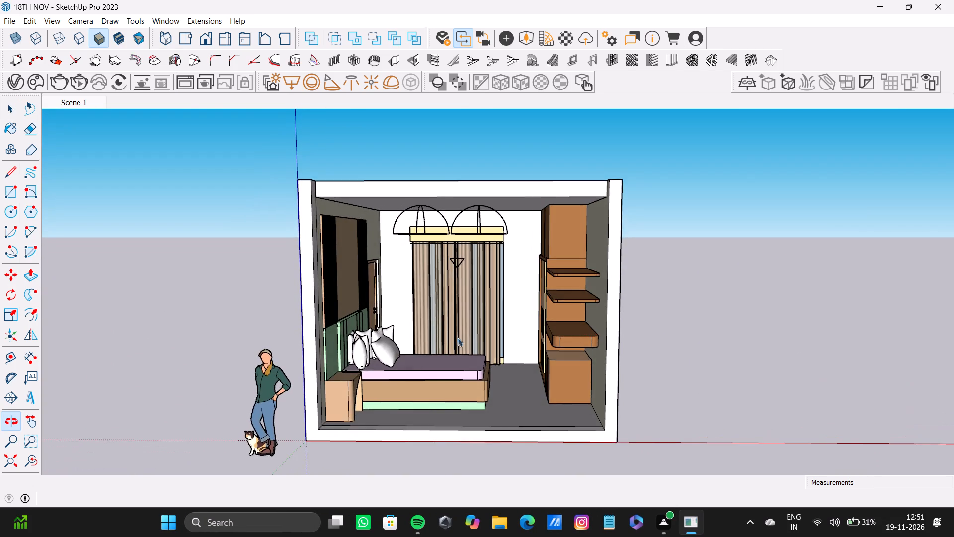
scroll(452, 339, "up", 4)
middle_click_drag(437, 324, 339, 280)
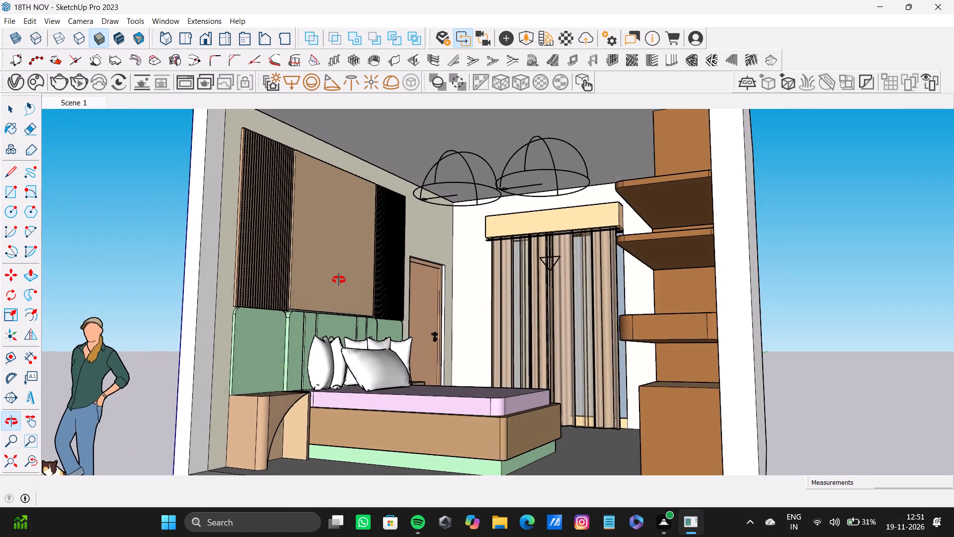
middle_click_drag(339, 280, 336, 284)
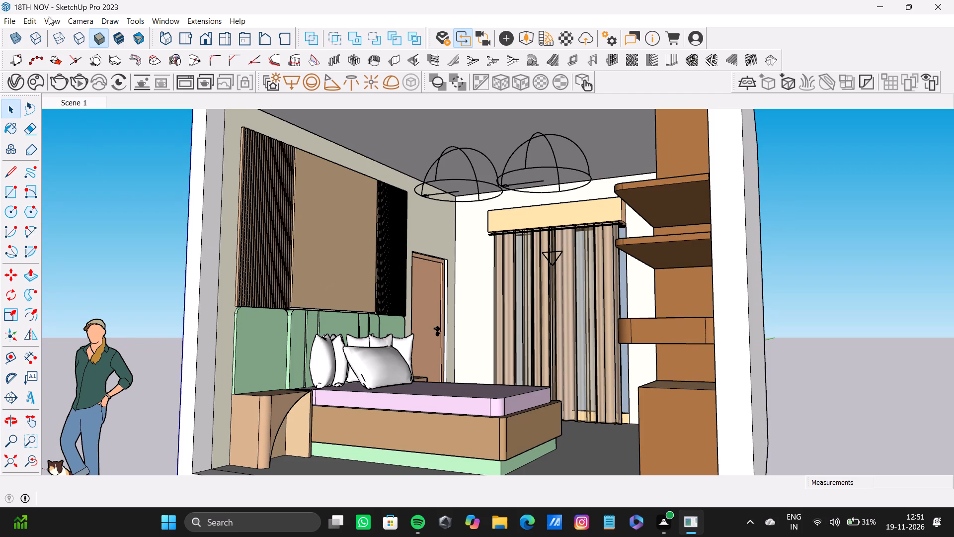
left_click(30, 21)
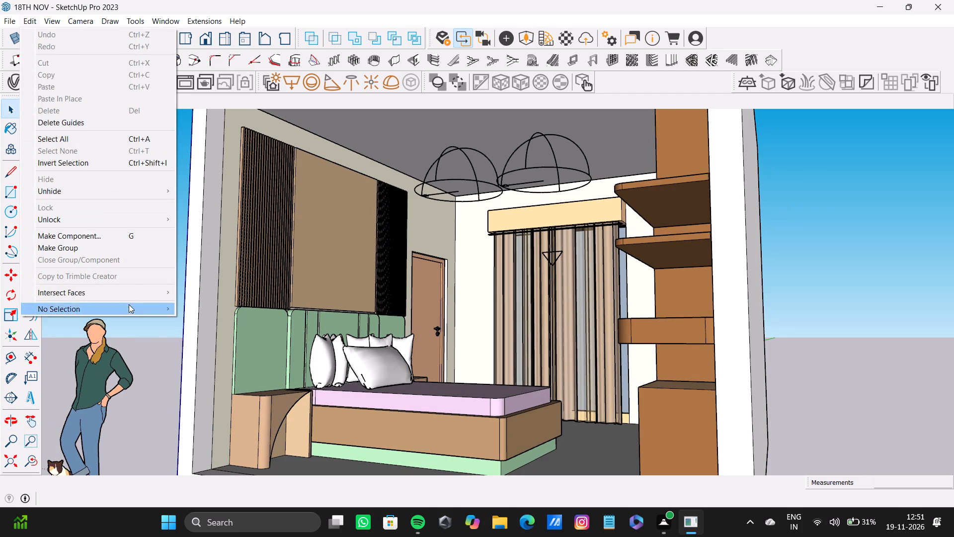
left_click(124, 222)
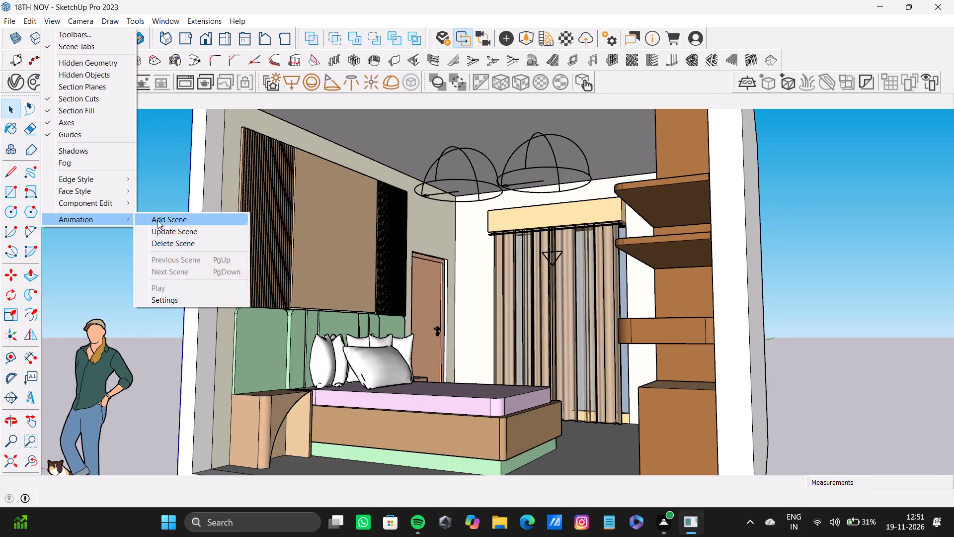
left_click(168, 222)
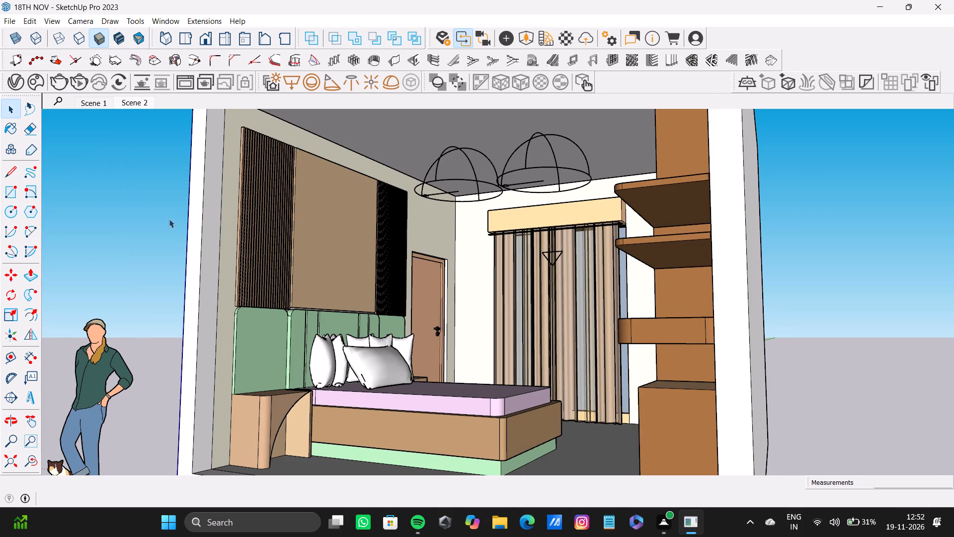
Add a third scene framing the wardrobe, wall shelves and curtains beyond the bed.
middle_click_drag(323, 263, 572, 297)
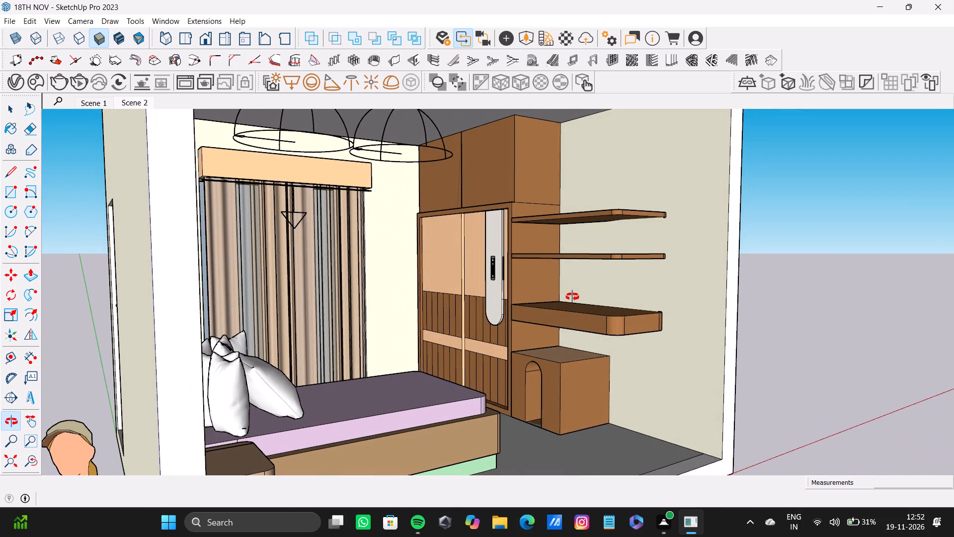
middle_click_drag(572, 297, 571, 291)
scroll(493, 300, "up", 2)
middle_click_drag(461, 296, 423, 322, "shift")
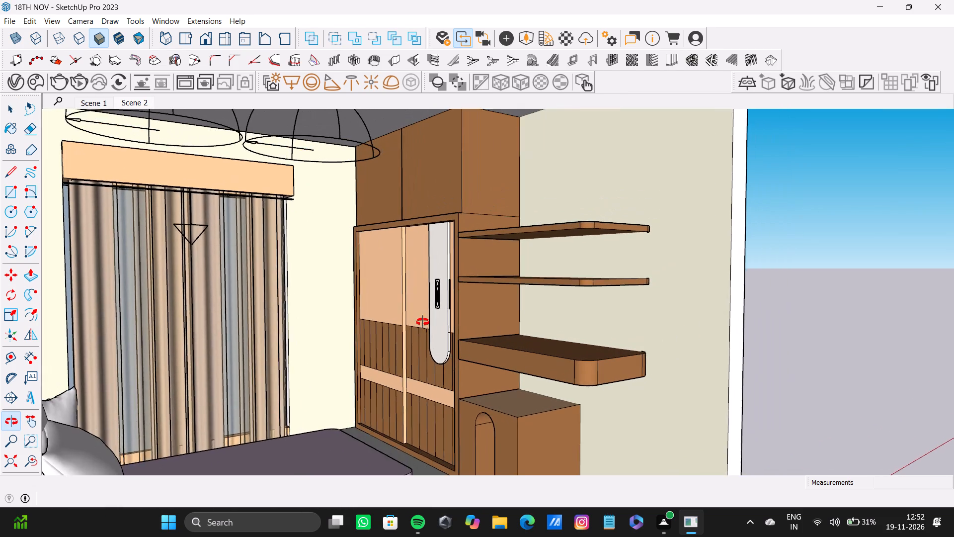
middle_click_drag(423, 322, 434, 326, "shift")
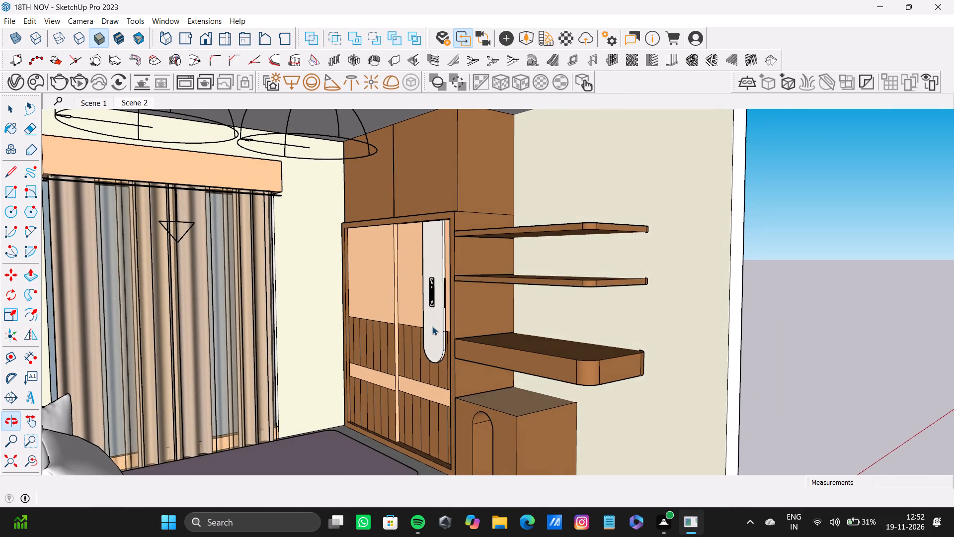
scroll(432, 326, "down", 1)
middle_click_drag(432, 325, 432, 310, "shift")
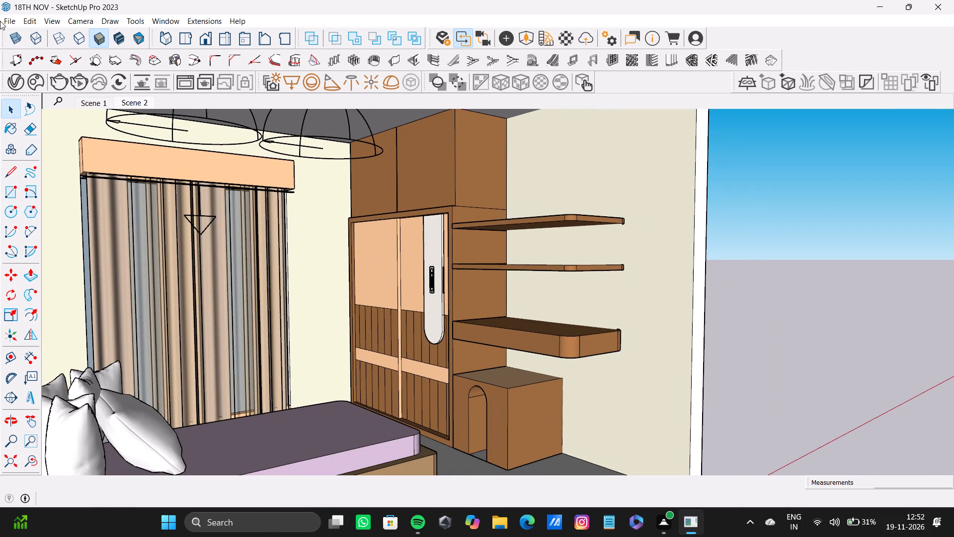
left_click(33, 24)
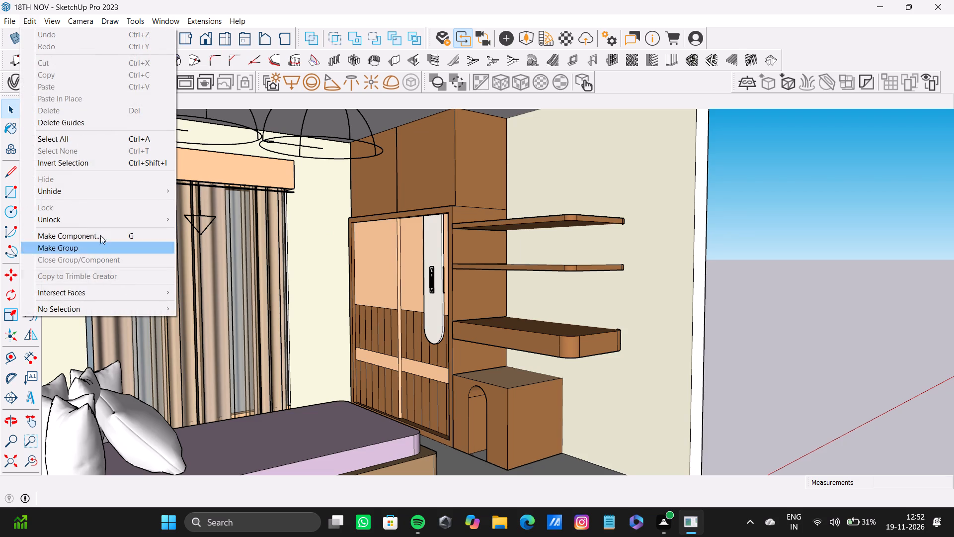
left_click(128, 222)
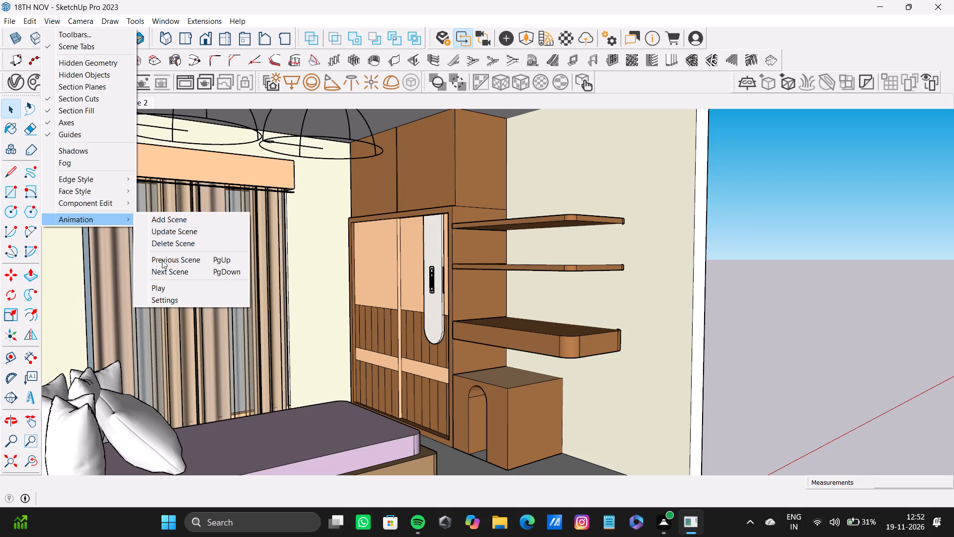
left_click(168, 217)
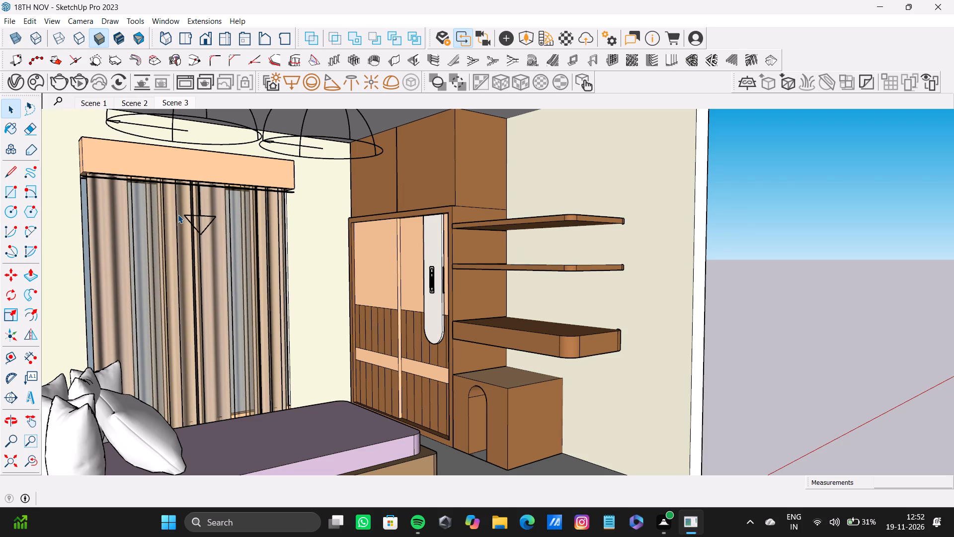
Add a fourth scene viewed from the open side, framing the bed, headboard wall panels and near bedside table.
middle_click_drag(403, 278, 256, 291)
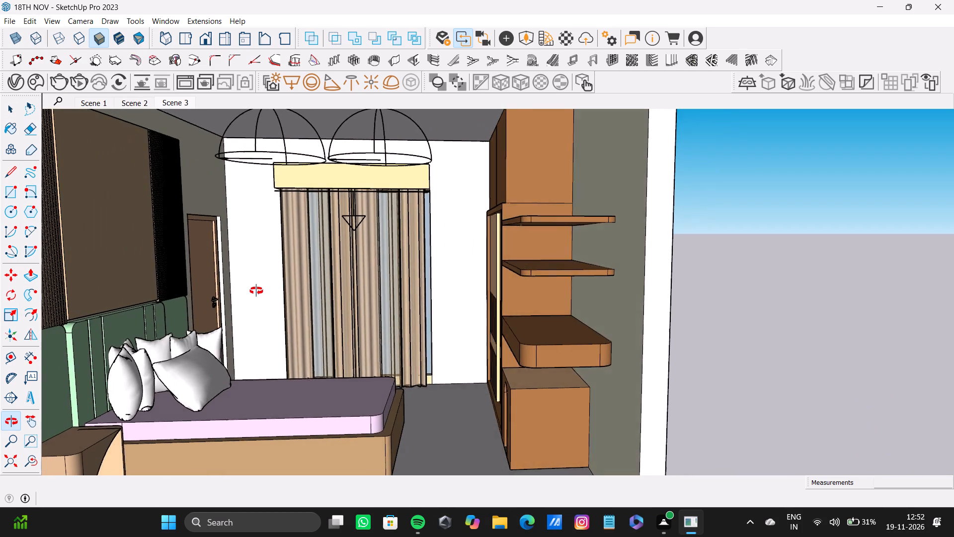
middle_click_drag(256, 291, 231, 304)
scroll(231, 304, "down", 1)
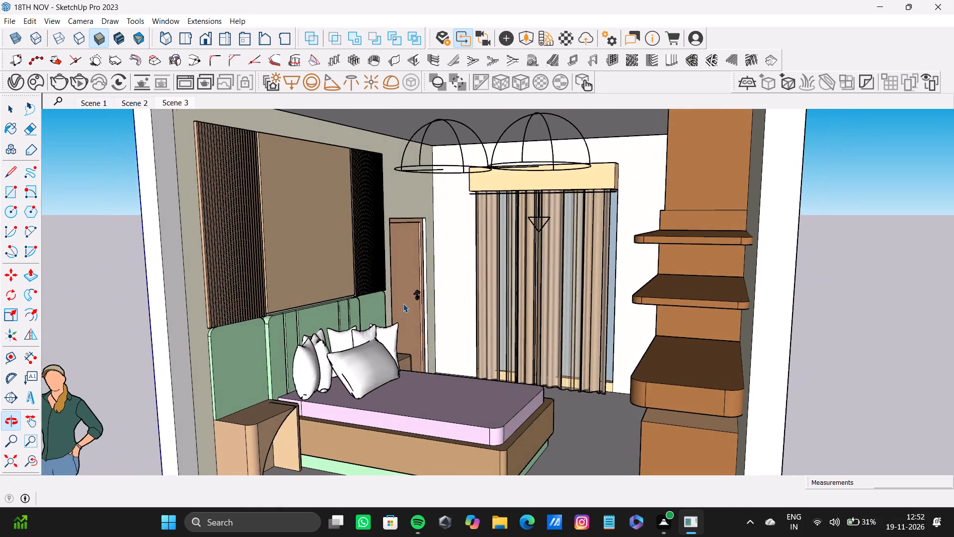
scroll(403, 303, "up", 2)
middle_click_drag(393, 288, 394, 296, "shift")
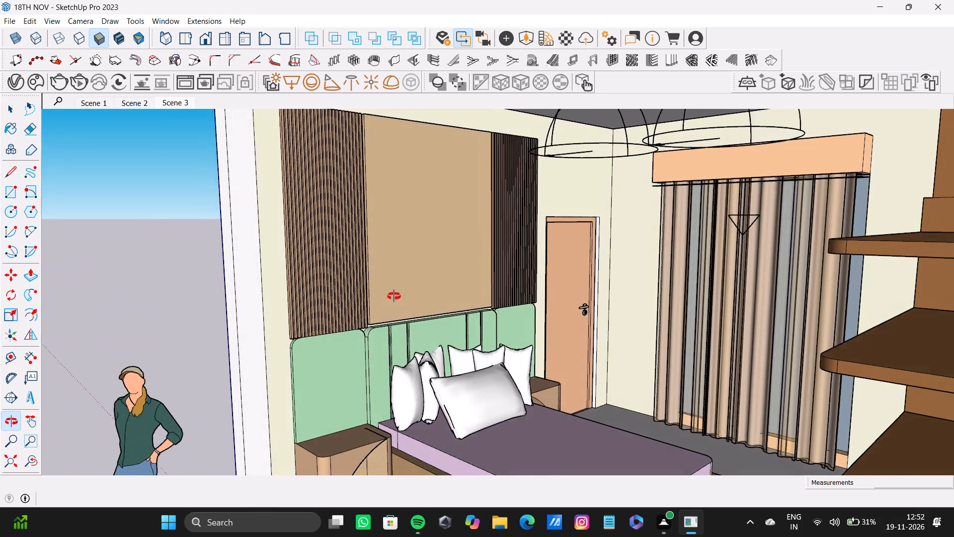
middle_click_drag(394, 296, 363, 214, "shift")
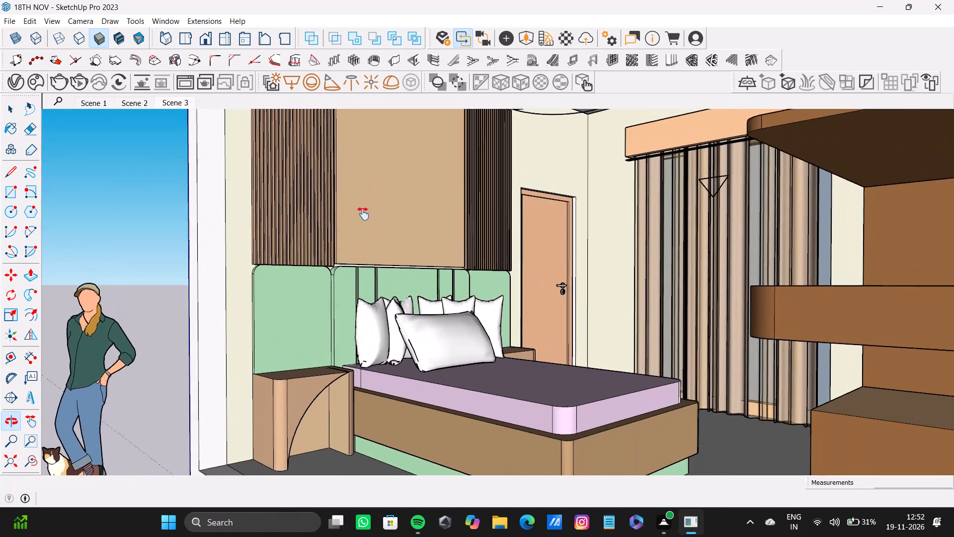
middle_click_drag(363, 214, 412, 247, "shift")
scroll(412, 243, "down", 3)
middle_click_drag(412, 238, 403, 320, "shift")
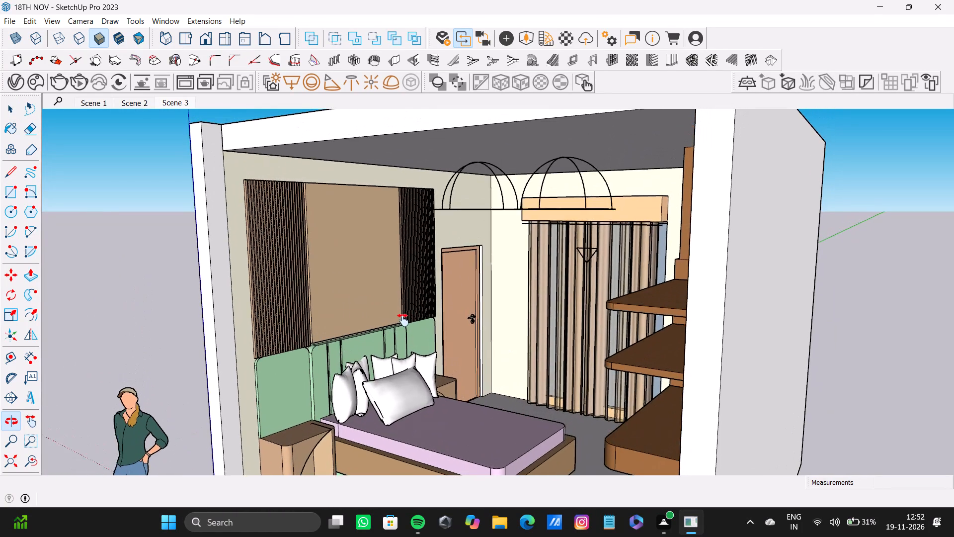
middle_click_drag(403, 320, 374, 312, "shift")
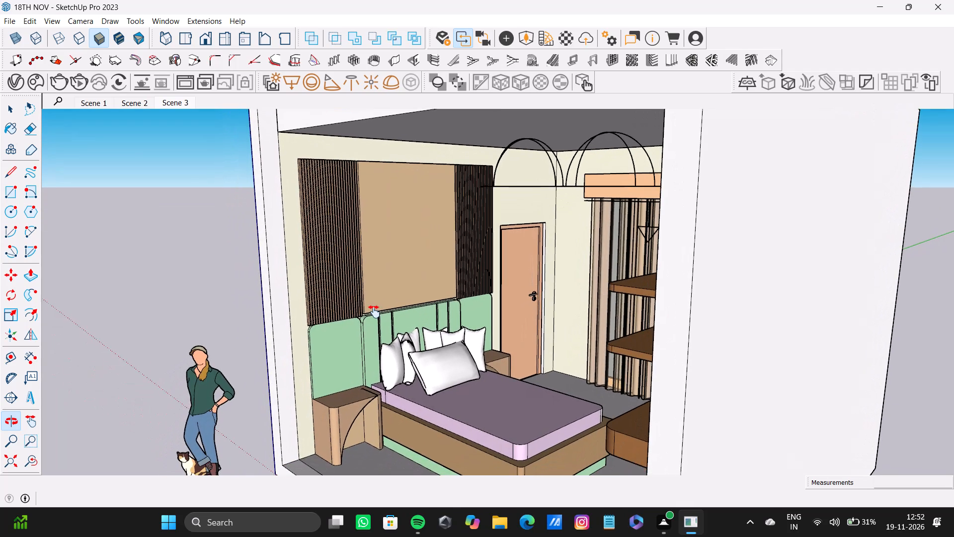
middle_click_drag(374, 312, 374, 310, "shift")
scroll(376, 297, "up", 2)
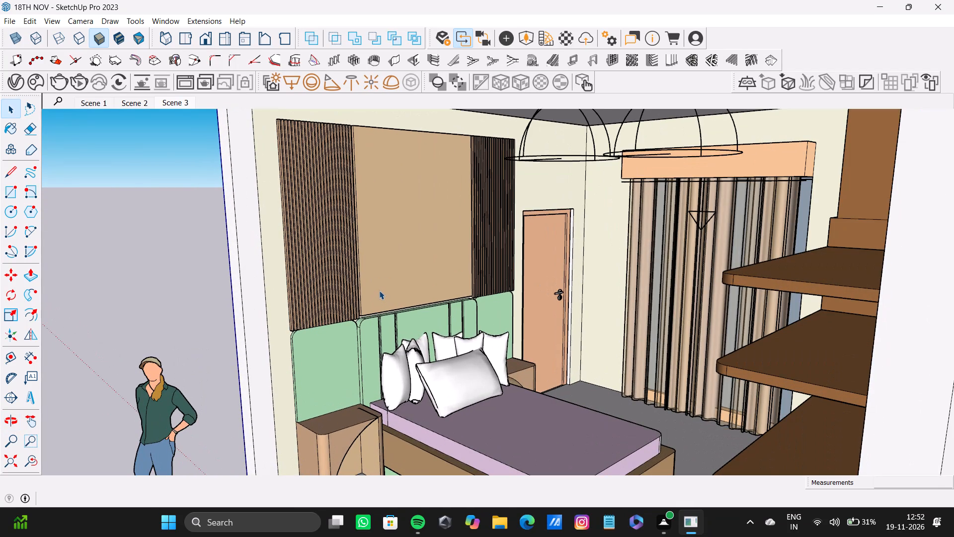
scroll(381, 290, "up", 1)
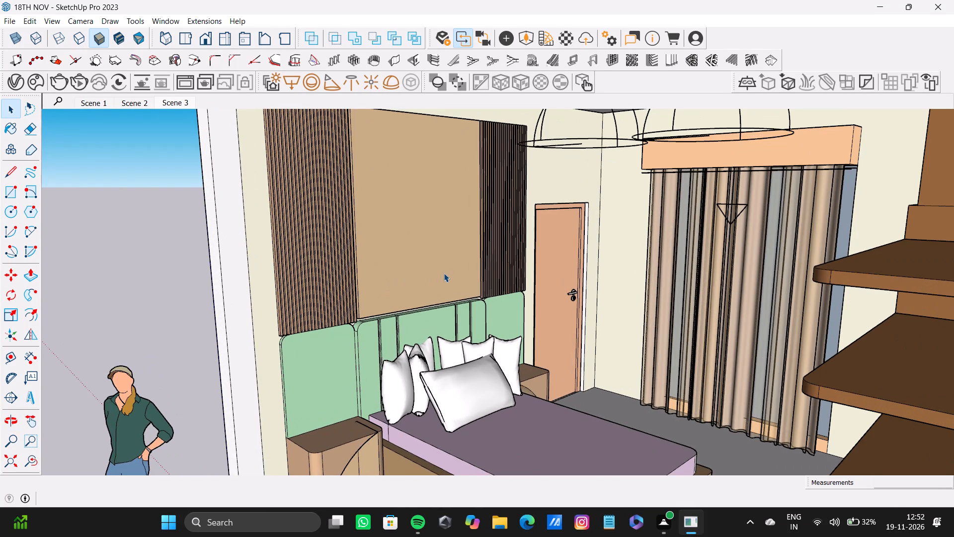
middle_click_drag(444, 273, 407, 268)
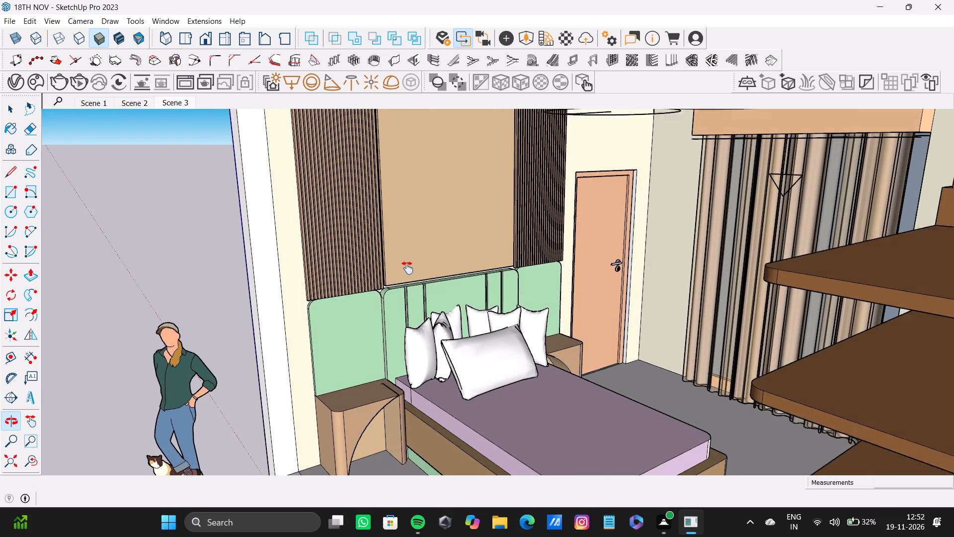
middle_click_drag(407, 268, 407, 260)
scroll(407, 260, "down", 2, "shift")
middle_click_drag(407, 260, 406, 294, "shift")
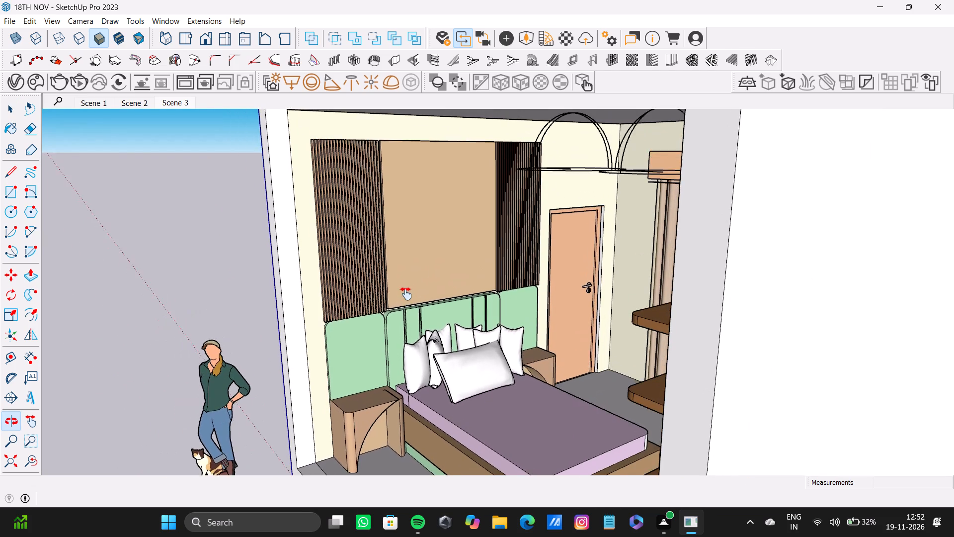
middle_click_drag(406, 294, 403, 264, "shift")
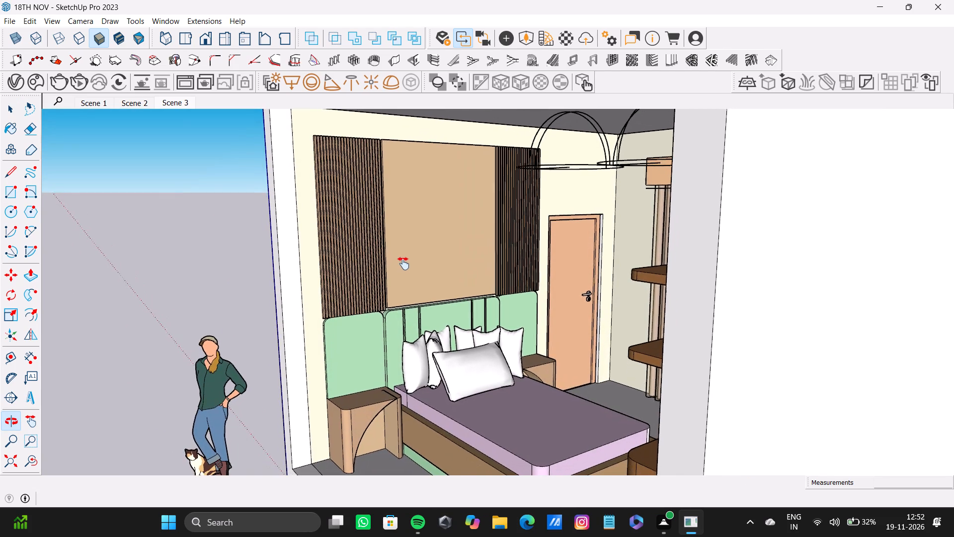
middle_click_drag(403, 264, 397, 266, "shift")
scroll(397, 266, "down", 1)
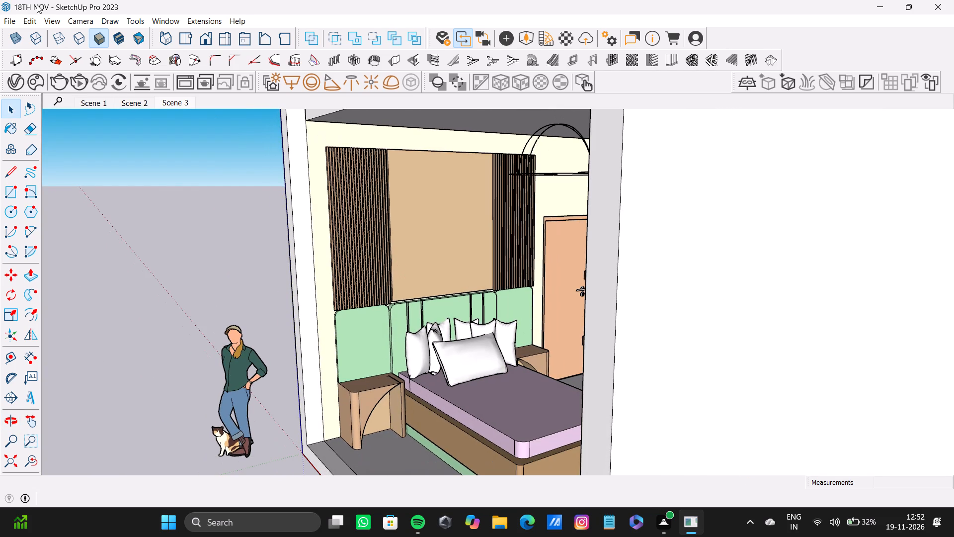
left_click(56, 22)
left_click(123, 218)
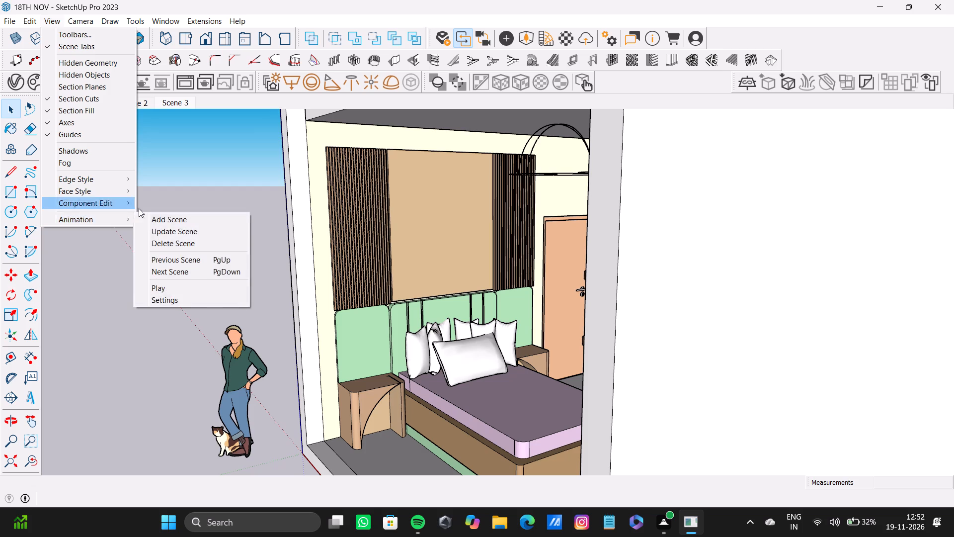
left_click(152, 218)
Add a fifth scene from a raised viewpoint, framing the bed, curtains, wardrobe and wall shelves.
middle_click_drag(323, 218, 557, 248)
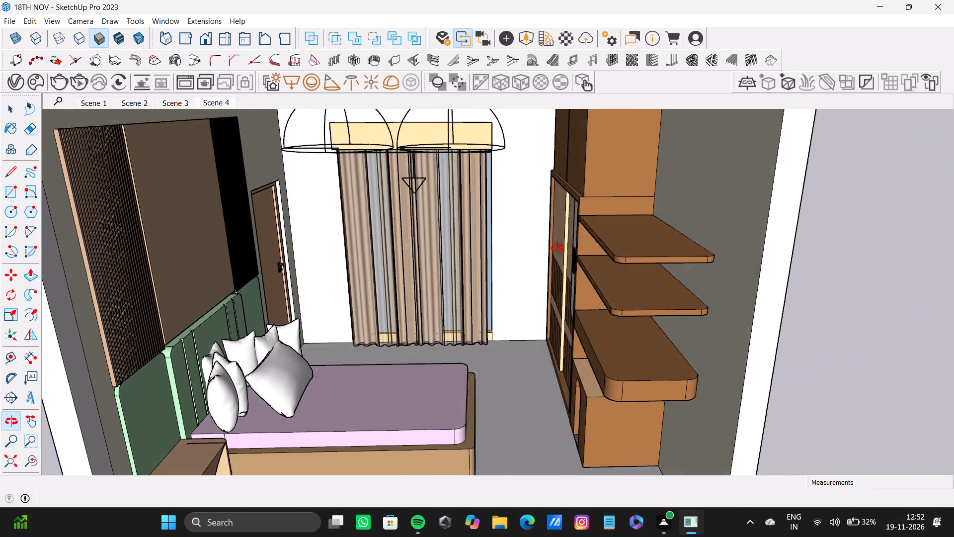
middle_click_drag(557, 248, 565, 268)
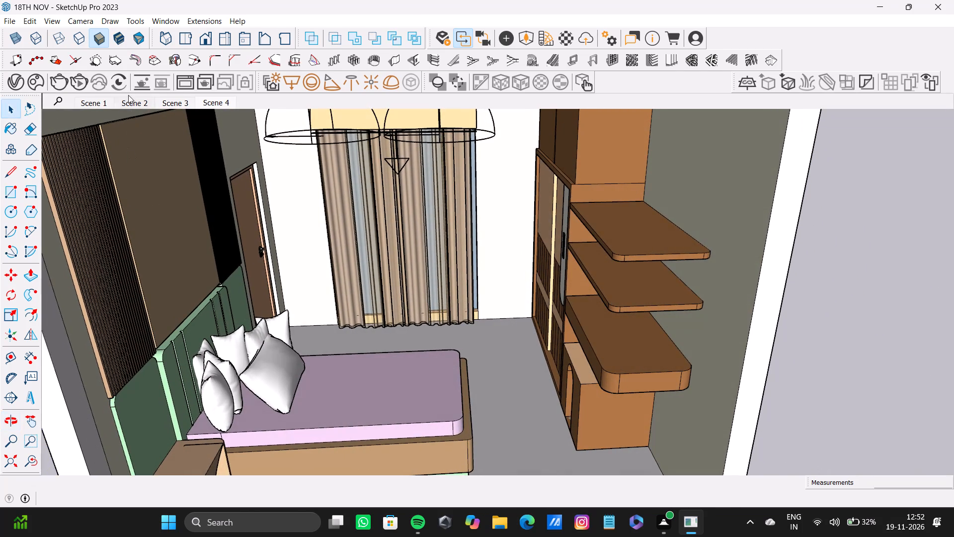
left_click(55, 19)
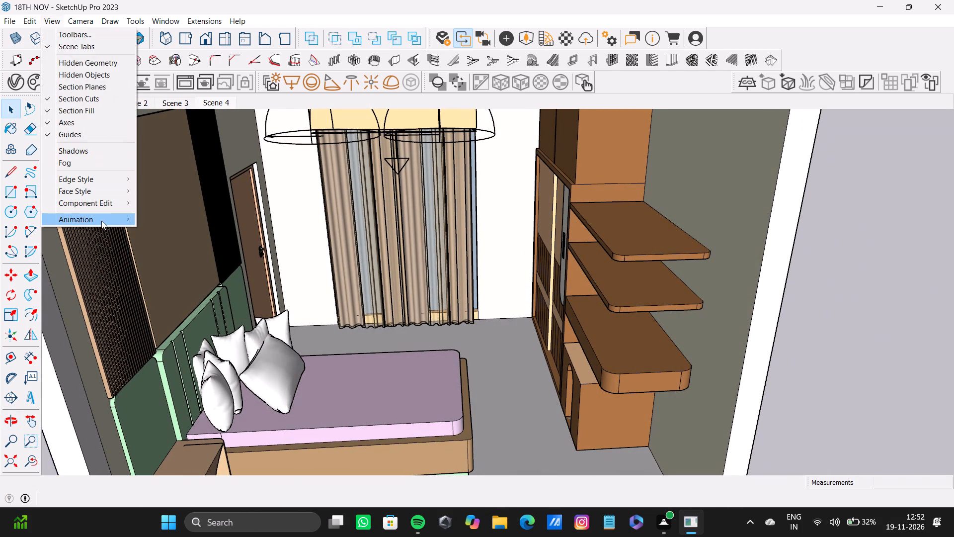
left_click(169, 221)
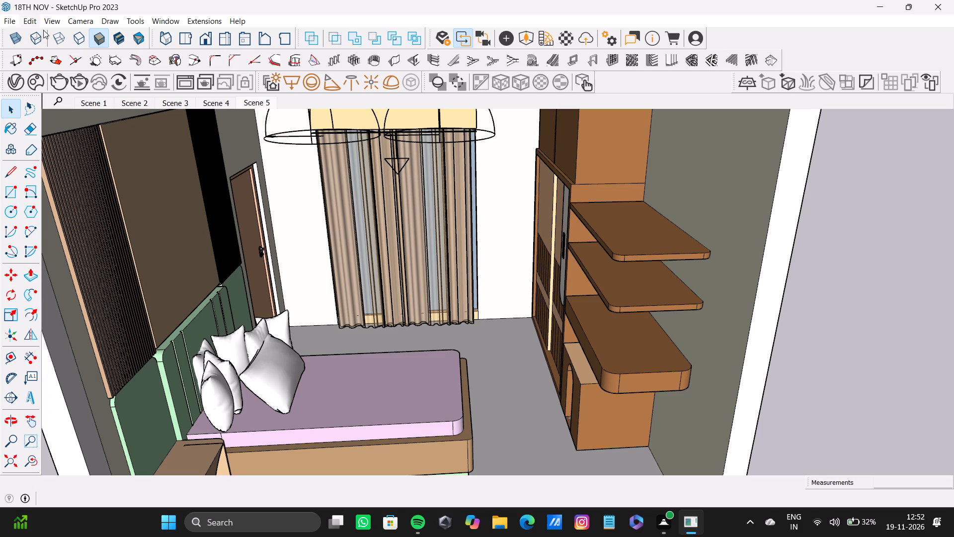
Print scenes 1 to 5 with Microsoft Print to PDF instead of only the current view.
left_click(14, 24)
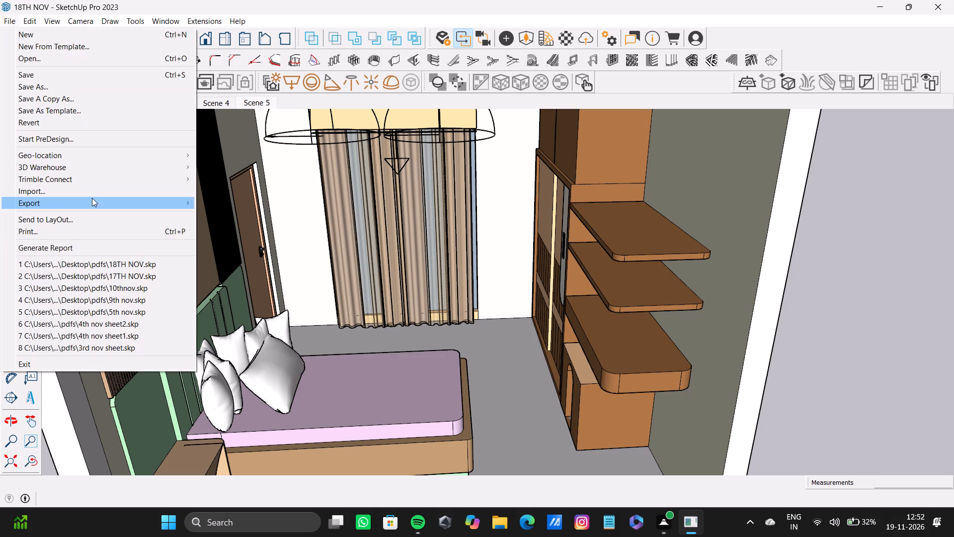
left_click(88, 228)
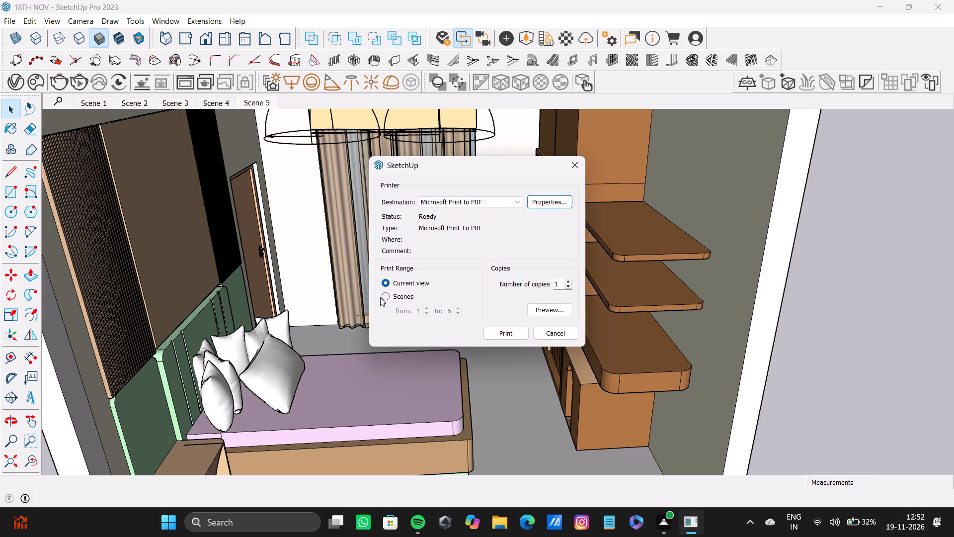
left_click(385, 297)
left_click(506, 335)
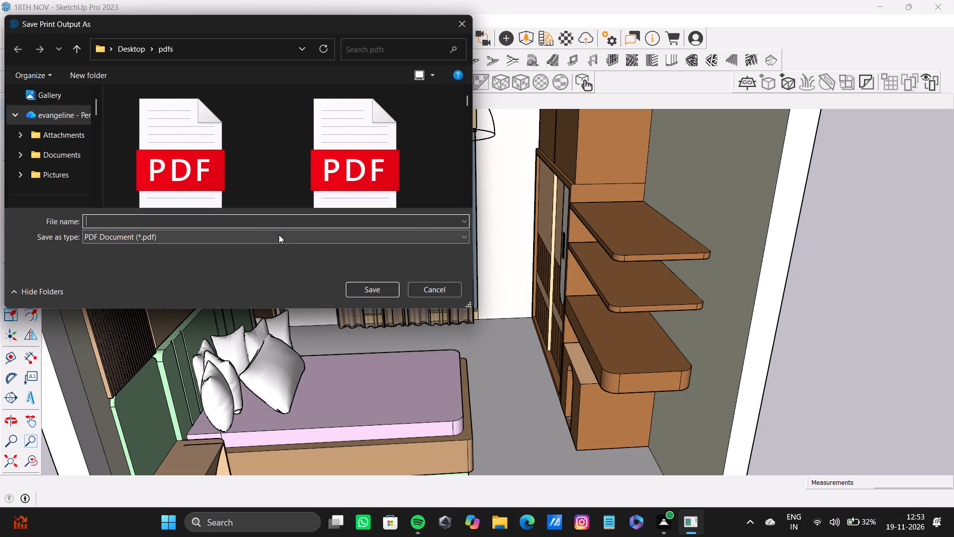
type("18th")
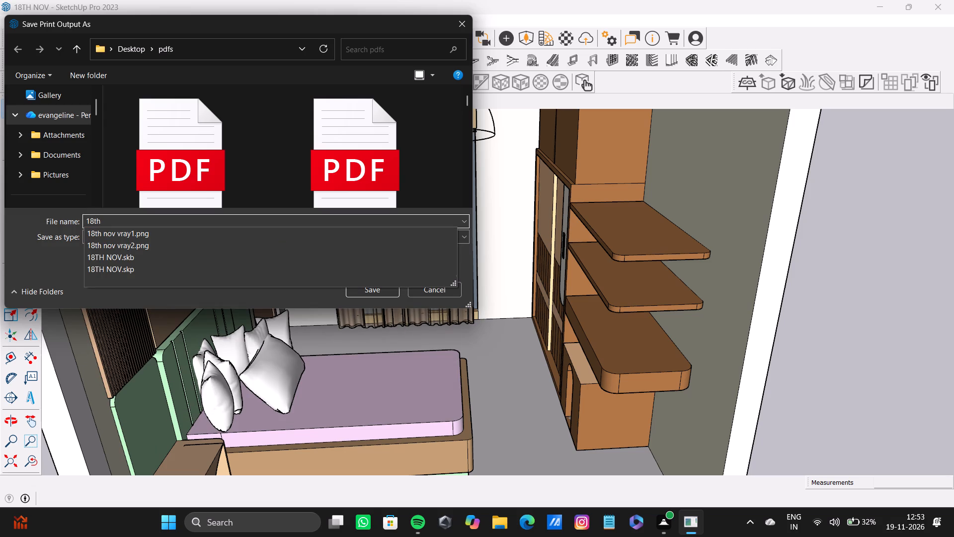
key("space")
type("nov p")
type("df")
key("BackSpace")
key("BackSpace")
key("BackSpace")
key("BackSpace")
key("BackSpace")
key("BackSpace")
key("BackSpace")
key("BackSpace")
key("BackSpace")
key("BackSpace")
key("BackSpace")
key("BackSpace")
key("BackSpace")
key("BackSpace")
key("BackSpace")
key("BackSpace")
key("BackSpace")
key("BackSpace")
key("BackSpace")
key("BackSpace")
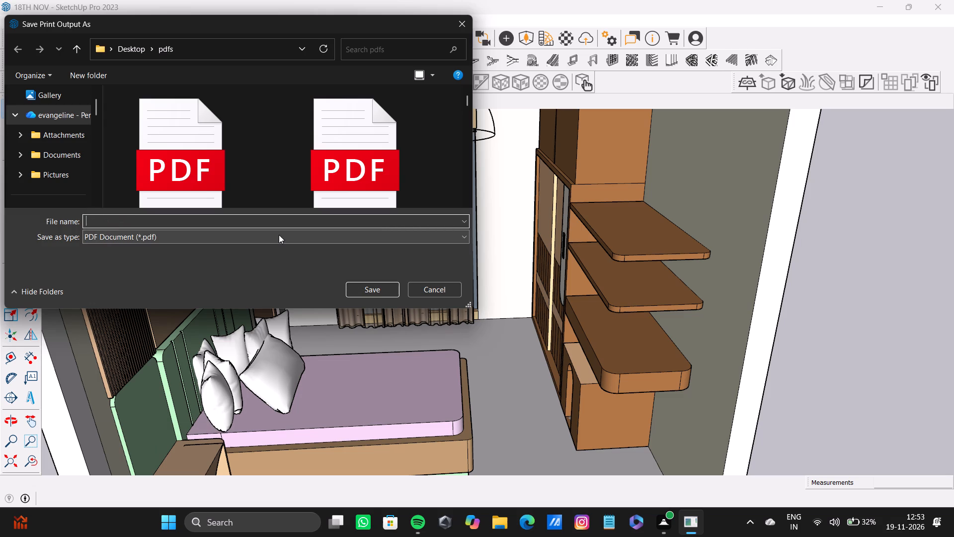
Save the printed scenes in the pdfs folder as a PDF named "18TH NOV PDF 1".
type("18TH")
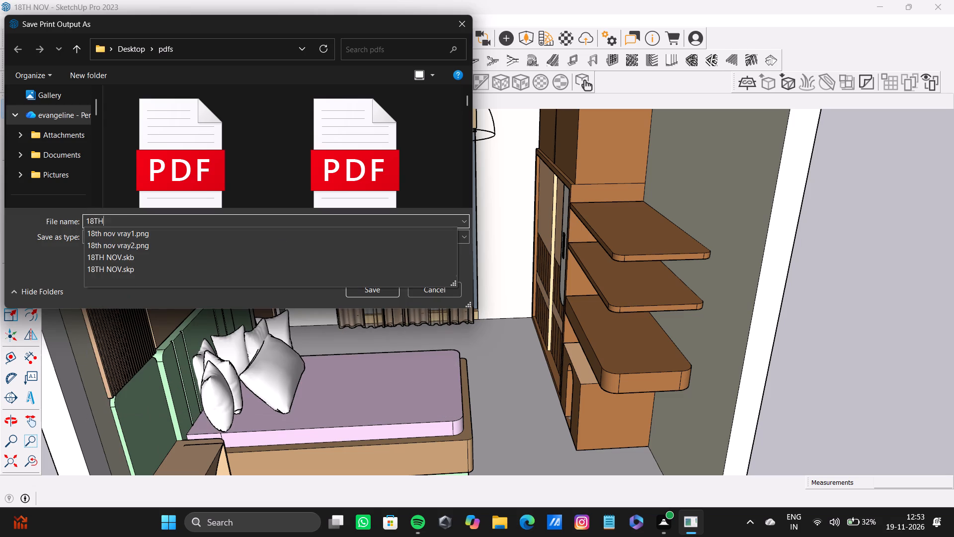
key("space")
type("NOV")
key("space")
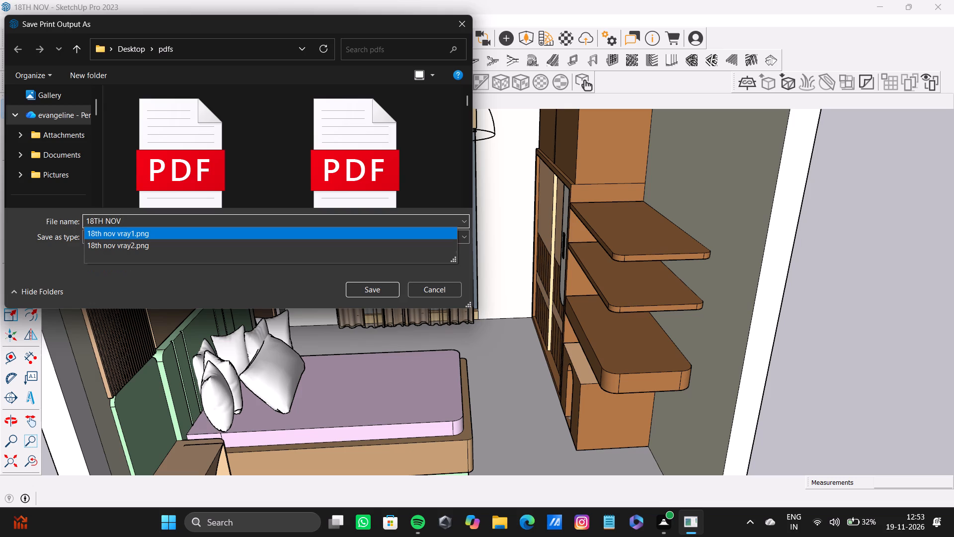
type("PDF")
key("space")
key("1")
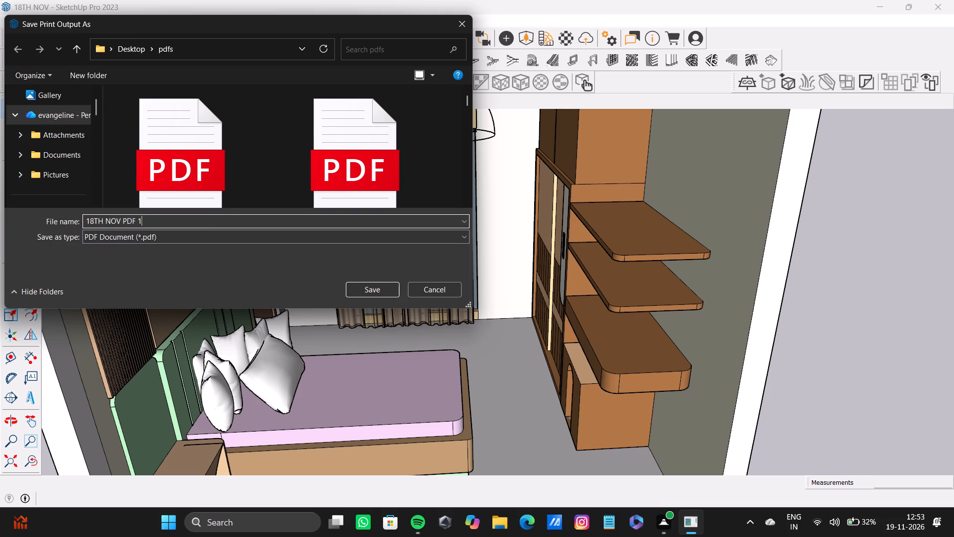
key("Return")
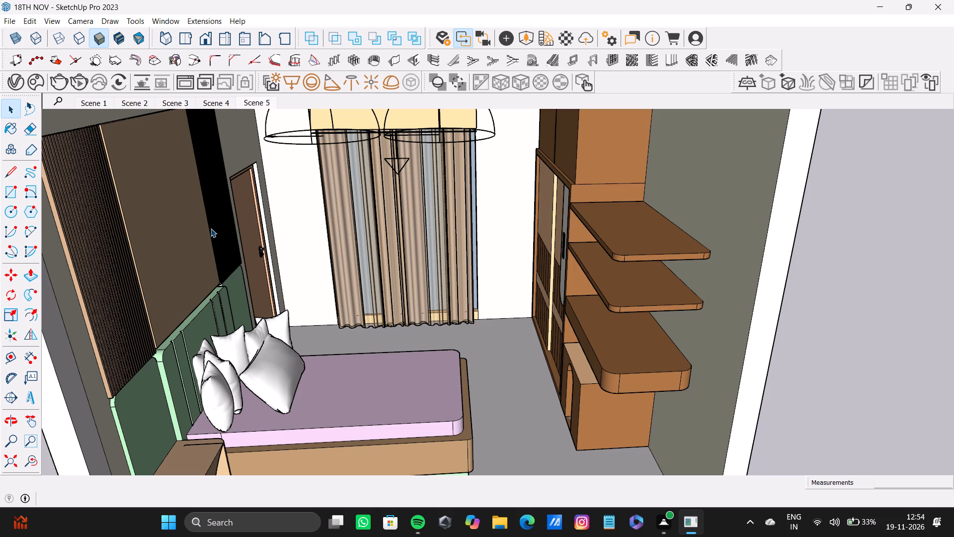
Delete Scene 5 and Scene 4 from the model.
scroll(325, 221, "down", 10)
middle_click_drag(406, 262, 386, 245)
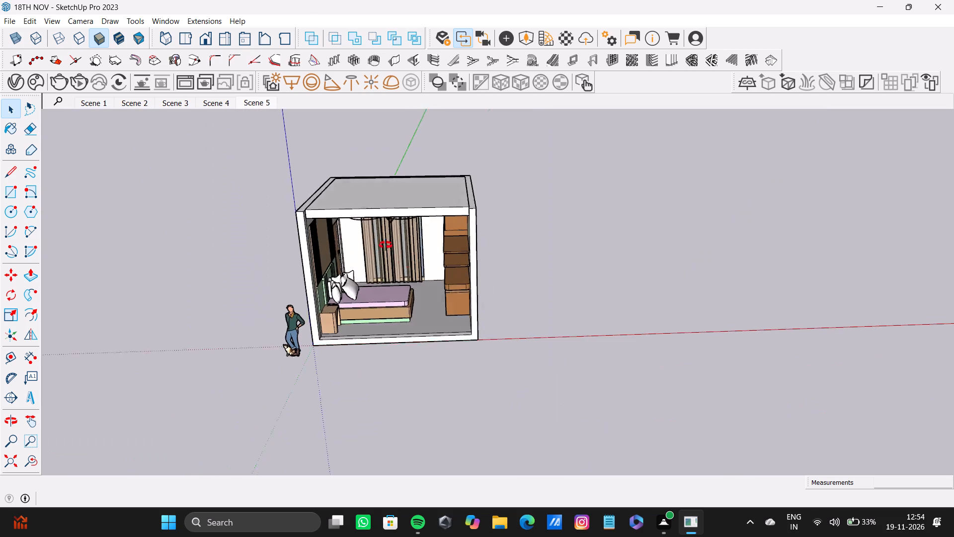
middle_click_drag(386, 245, 368, 221)
scroll(413, 233, "up", 4)
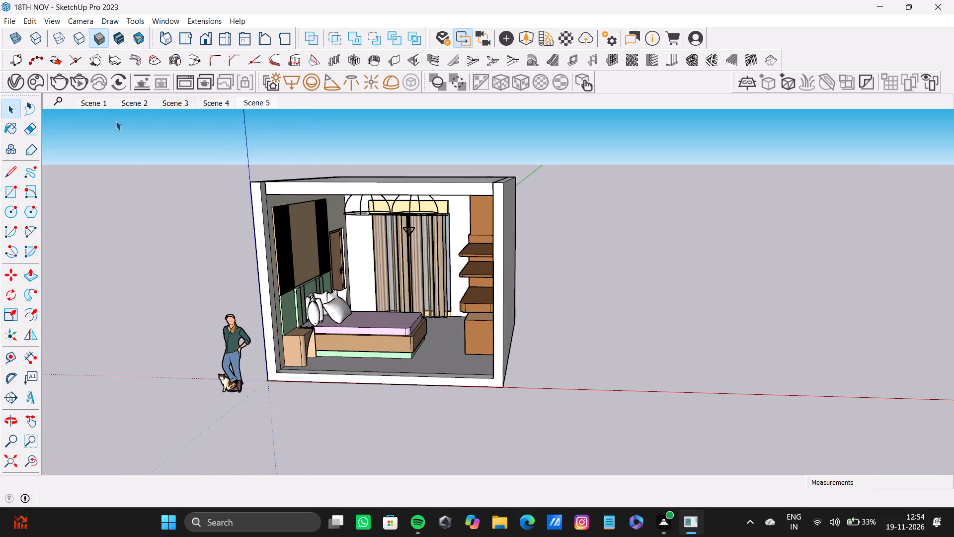
right_click(260, 100)
left_click(298, 173)
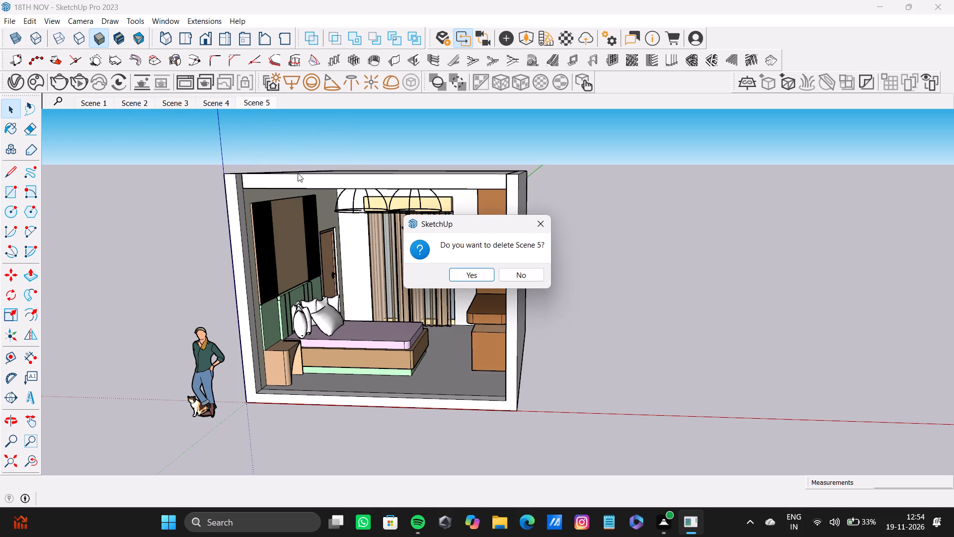
left_click(485, 275)
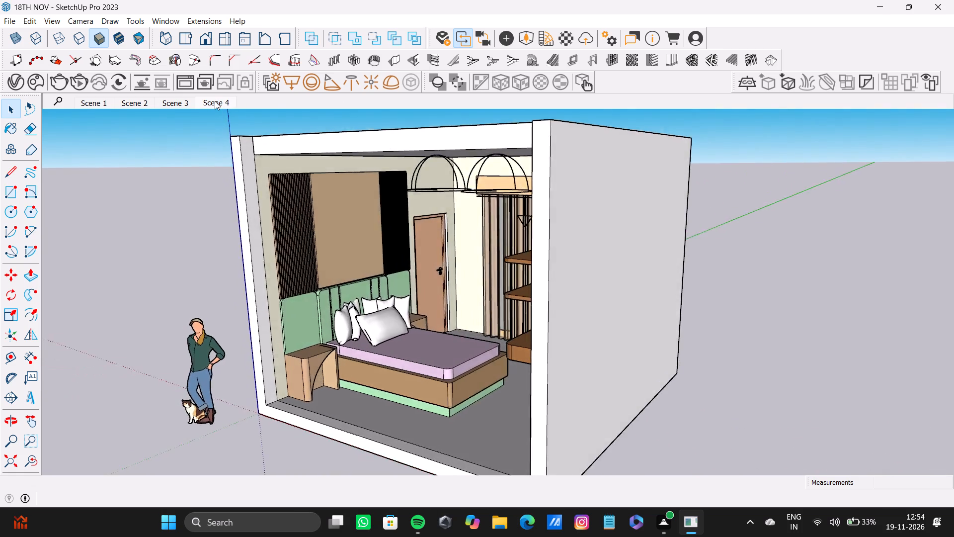
right_click(215, 101)
left_click(236, 171)
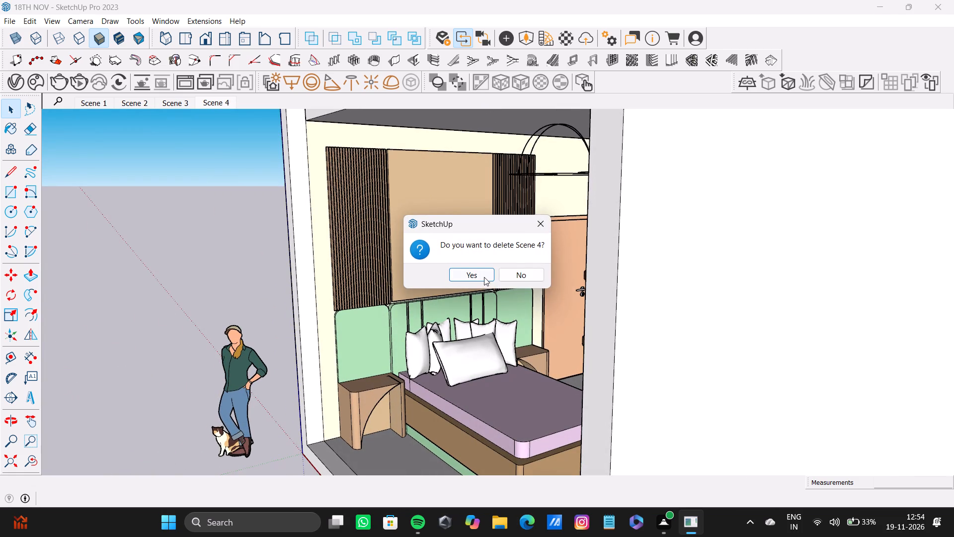
left_click(484, 276)
Delete Scene 3, Scene 2 and Scene 1 from the model.
left_click(178, 104)
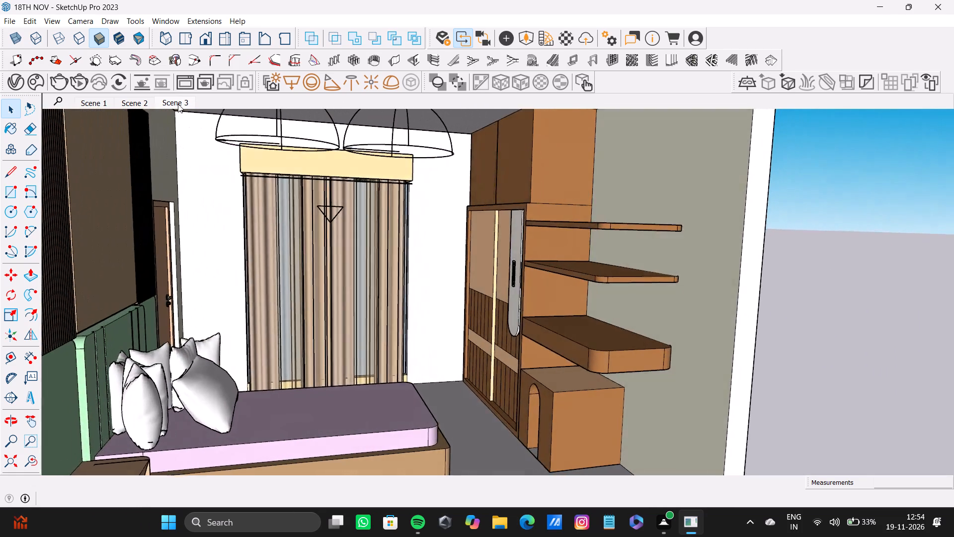
right_click(178, 104)
left_click(222, 178)
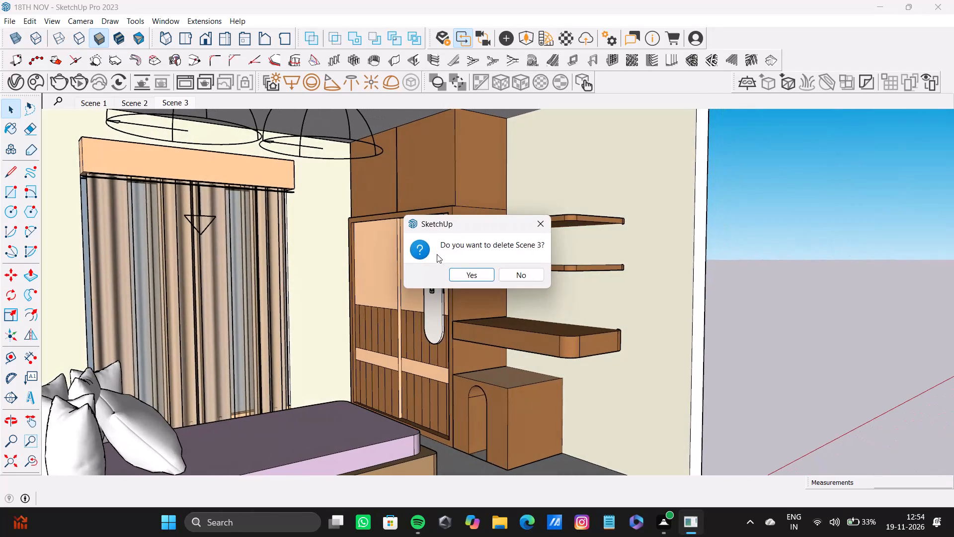
left_click(470, 273)
left_click(127, 103)
right_click(127, 103)
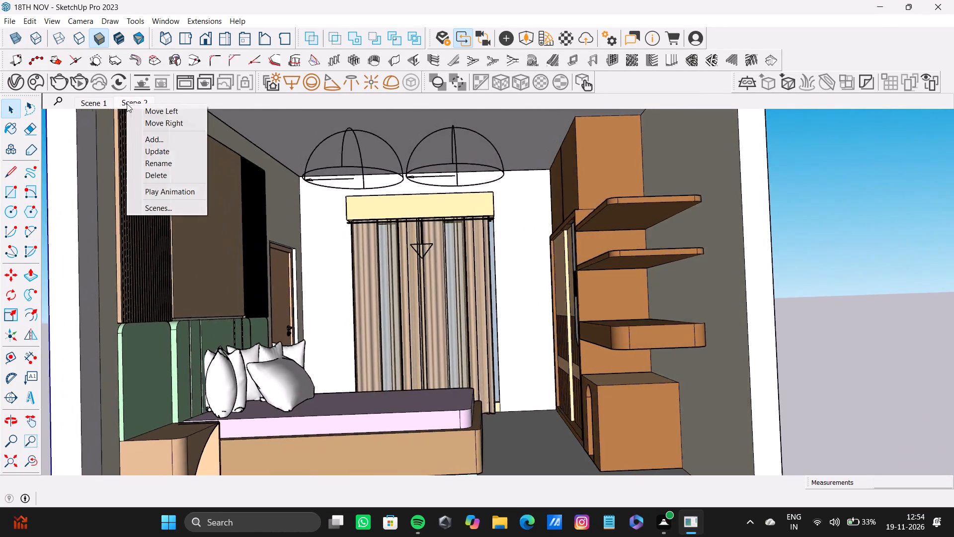
left_click(169, 176)
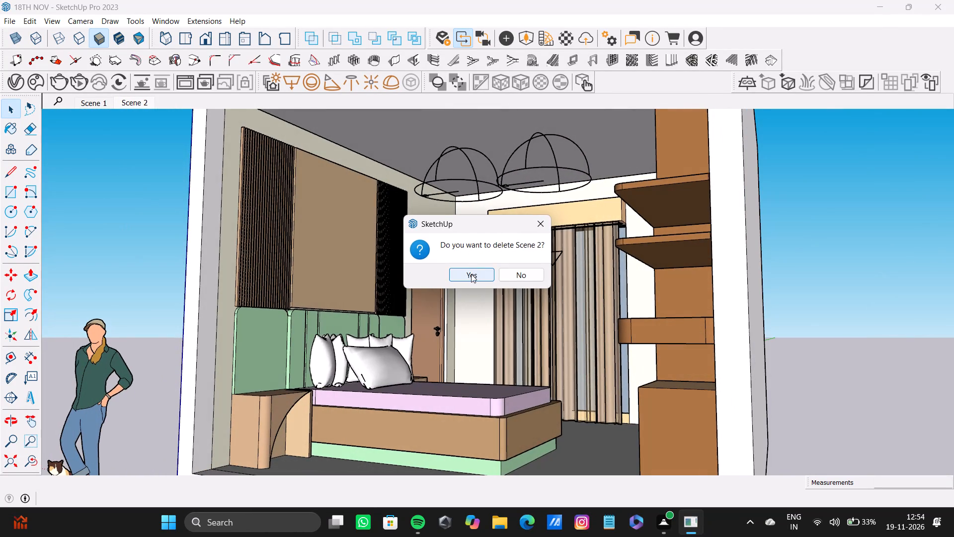
left_click(471, 274)
right_click(88, 102)
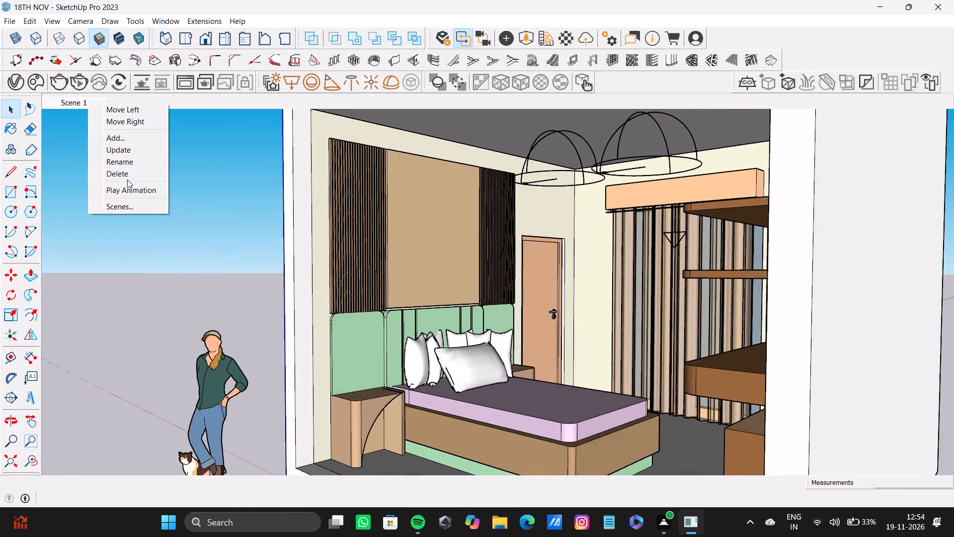
left_click(127, 170)
left_click(469, 278)
Draw a ground rectangle about 12' 6" by 14' 3" beside the bedroom, starting along the red axis.
scroll(422, 250, "down", 6)
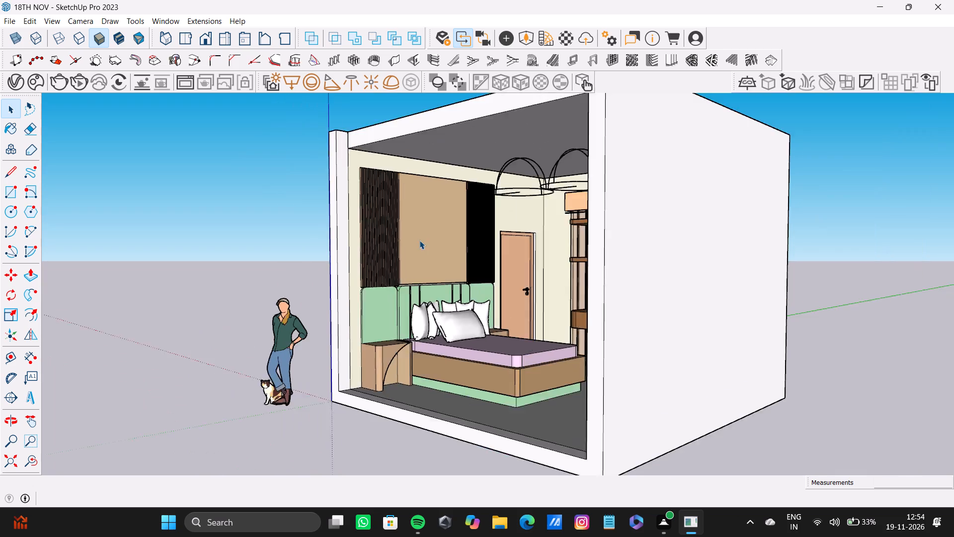
scroll(419, 240, "down", 3)
middle_click_drag(418, 238, 634, 323)
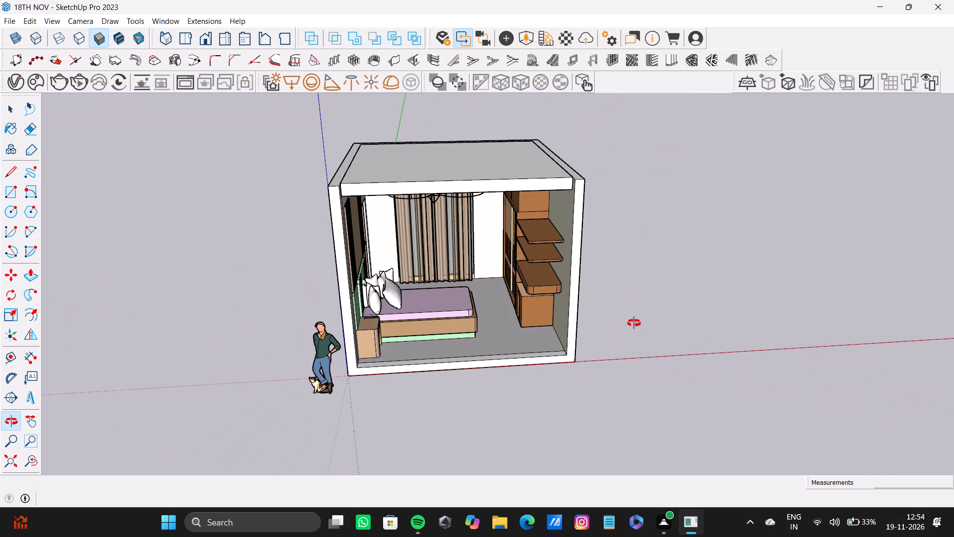
middle_click_drag(634, 323, 551, 330)
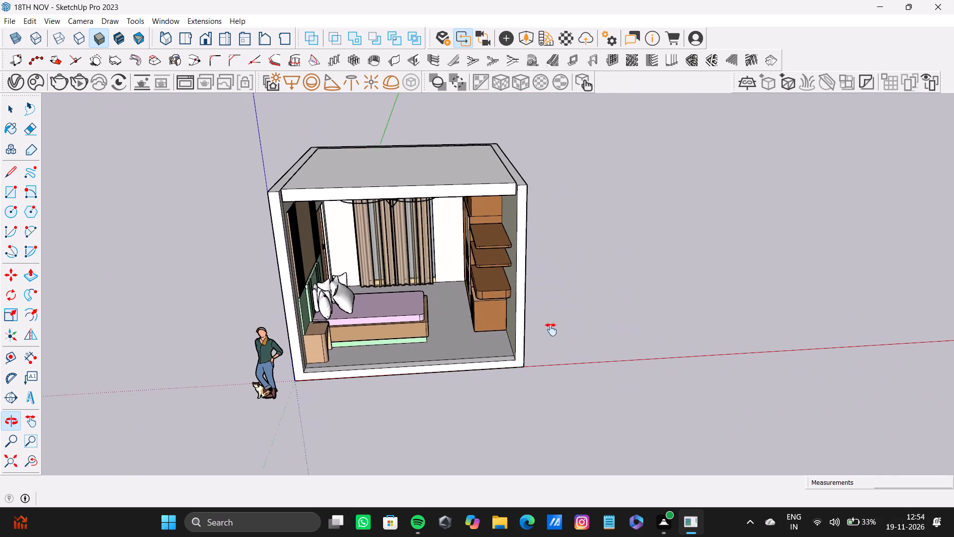
middle_click_drag(551, 330, 486, 311)
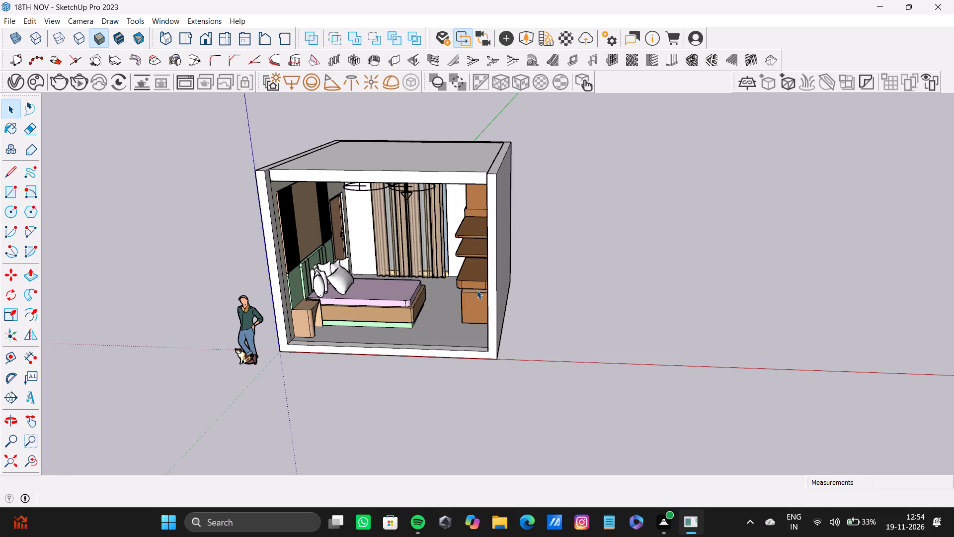
scroll(504, 267, "down", 5)
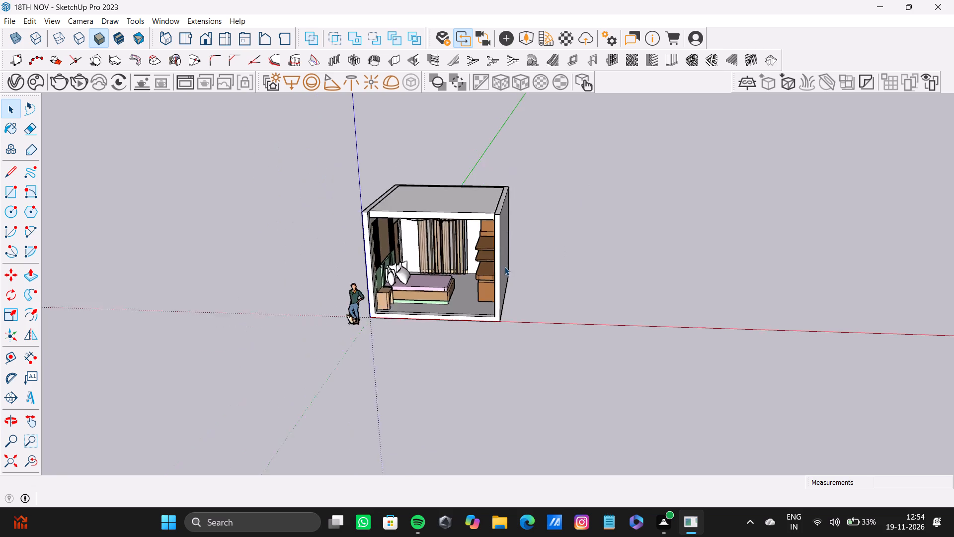
scroll(504, 267, "down", 2)
middle_click_drag(504, 266, 504, 276)
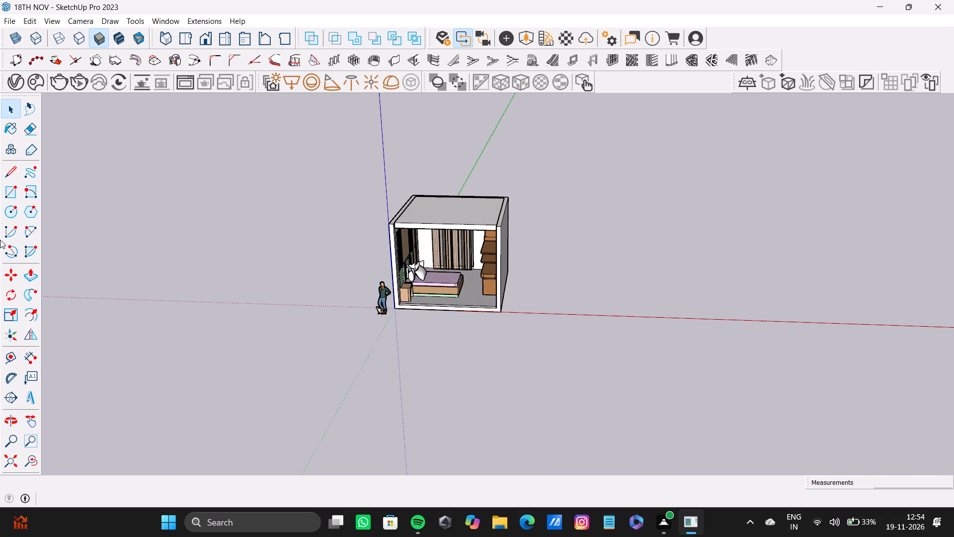
left_click(7, 176)
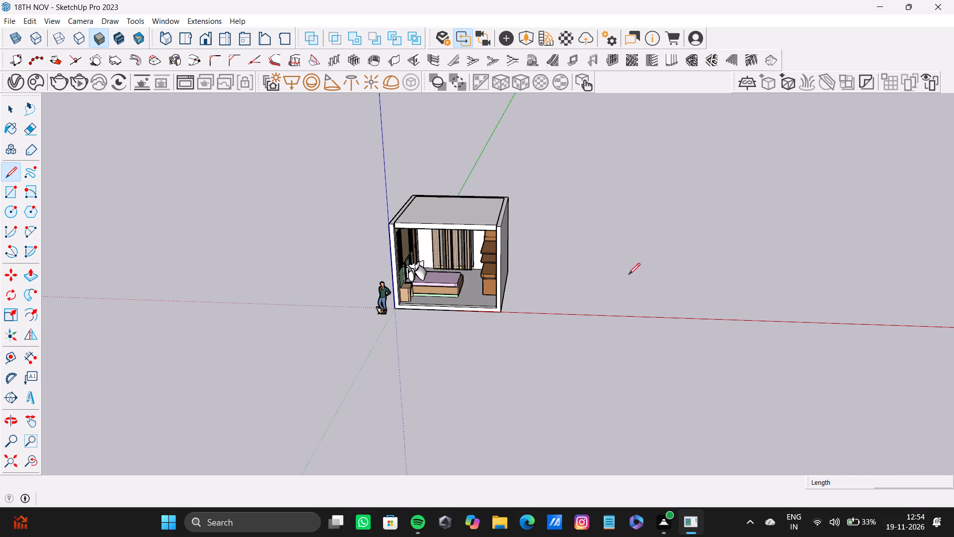
left_click(6, 191)
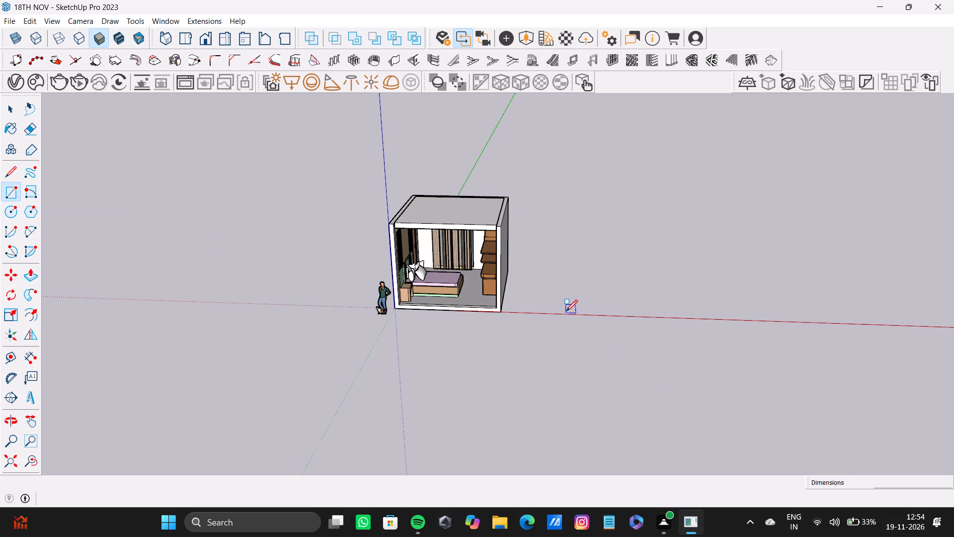
left_click(566, 314)
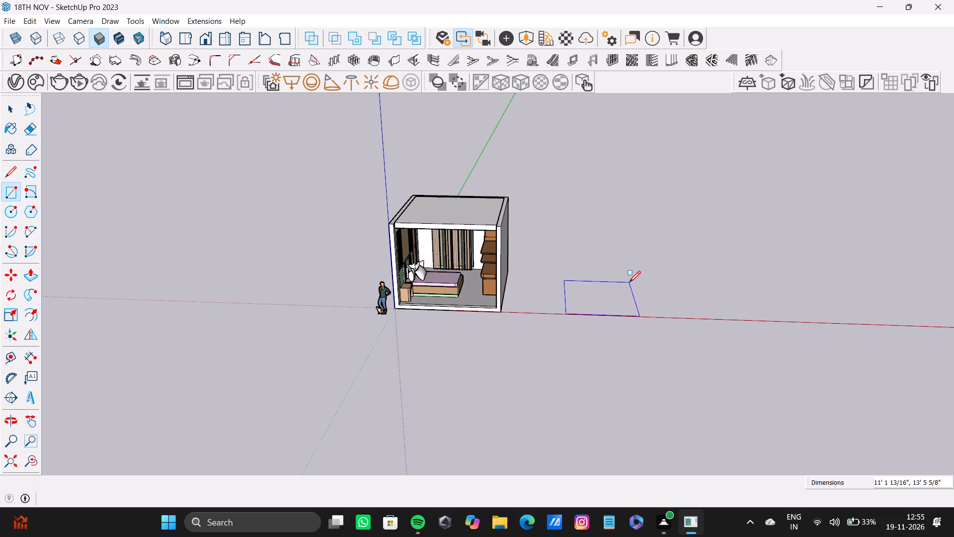
left_click(636, 281)
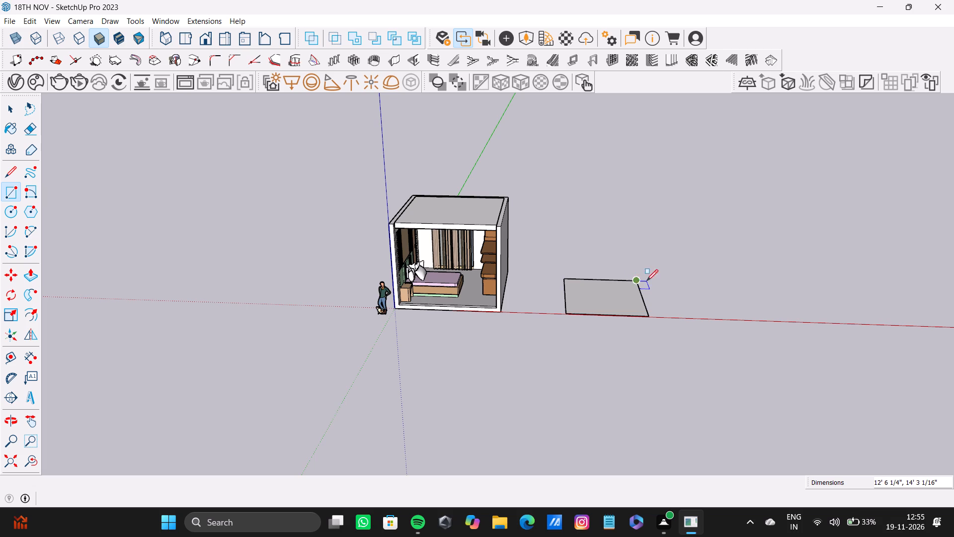
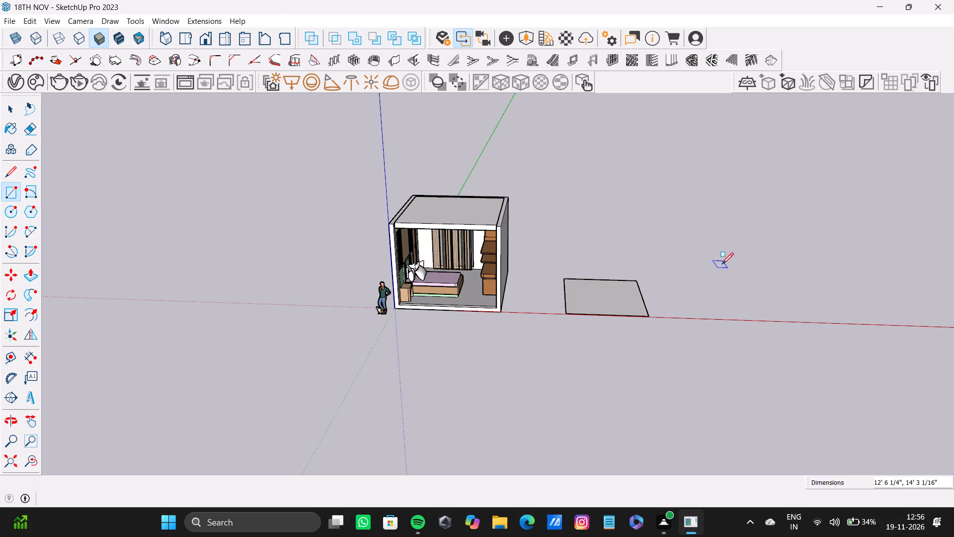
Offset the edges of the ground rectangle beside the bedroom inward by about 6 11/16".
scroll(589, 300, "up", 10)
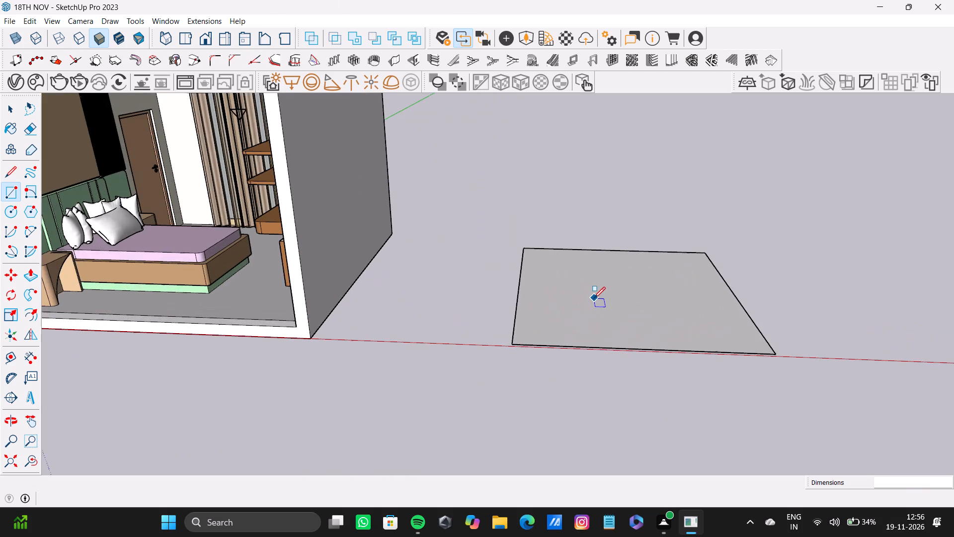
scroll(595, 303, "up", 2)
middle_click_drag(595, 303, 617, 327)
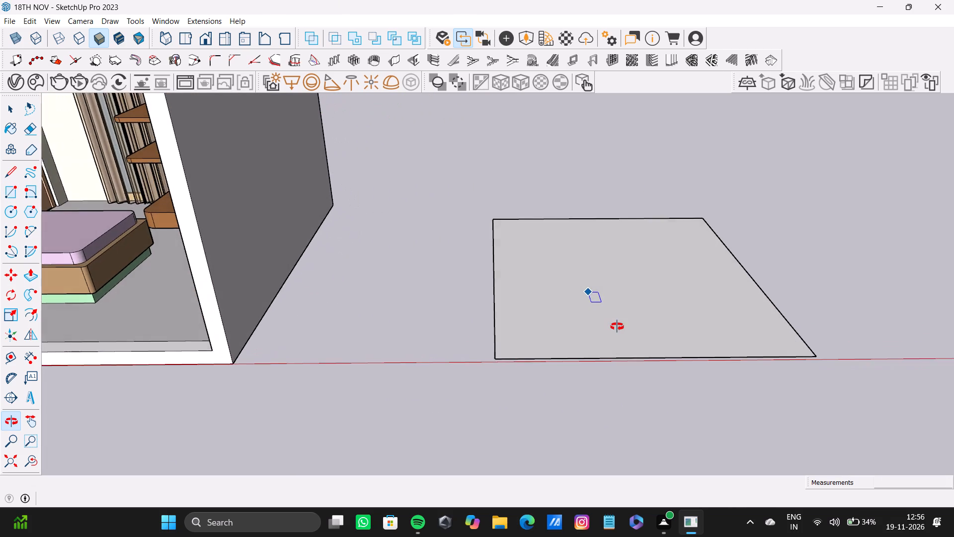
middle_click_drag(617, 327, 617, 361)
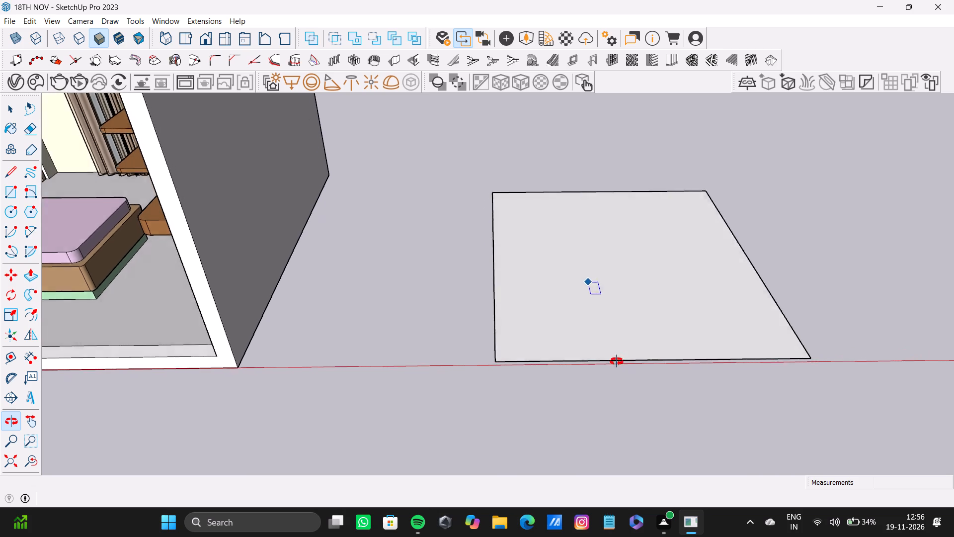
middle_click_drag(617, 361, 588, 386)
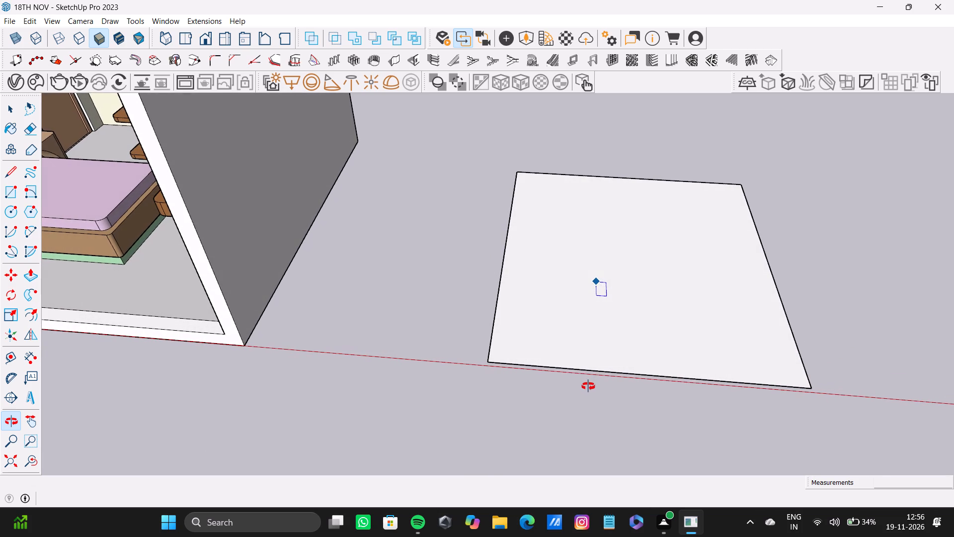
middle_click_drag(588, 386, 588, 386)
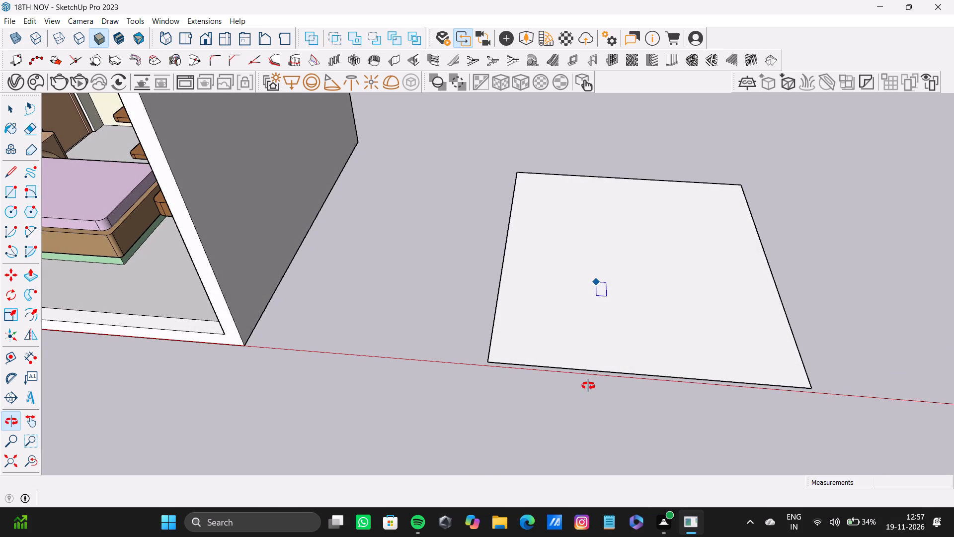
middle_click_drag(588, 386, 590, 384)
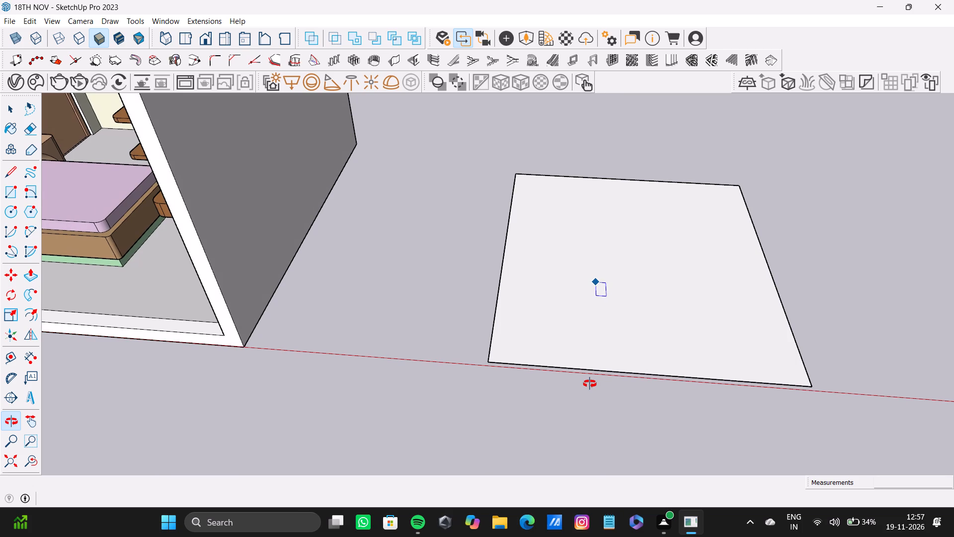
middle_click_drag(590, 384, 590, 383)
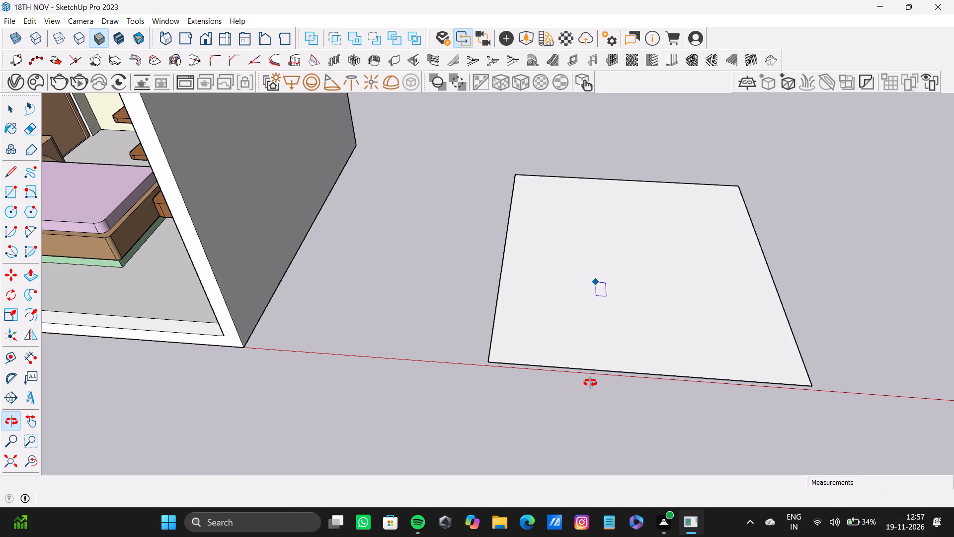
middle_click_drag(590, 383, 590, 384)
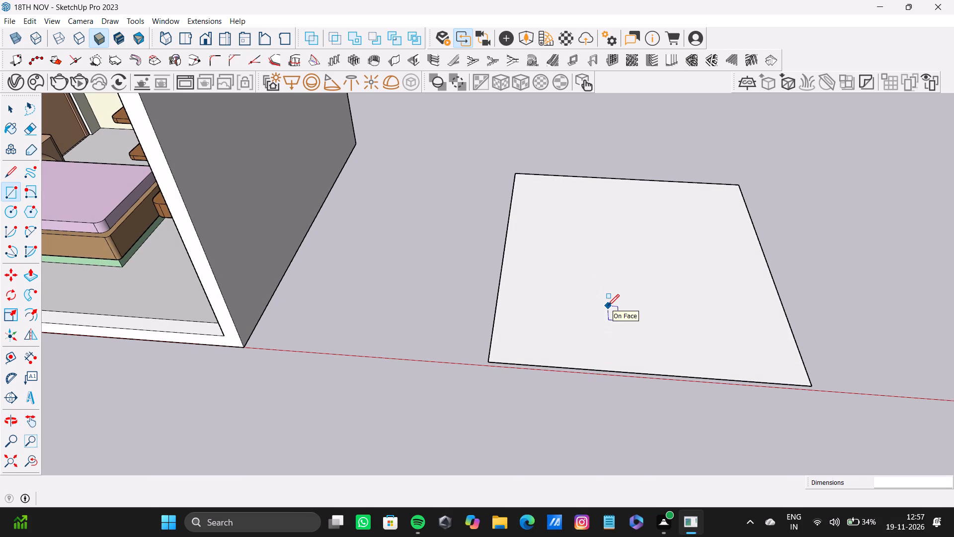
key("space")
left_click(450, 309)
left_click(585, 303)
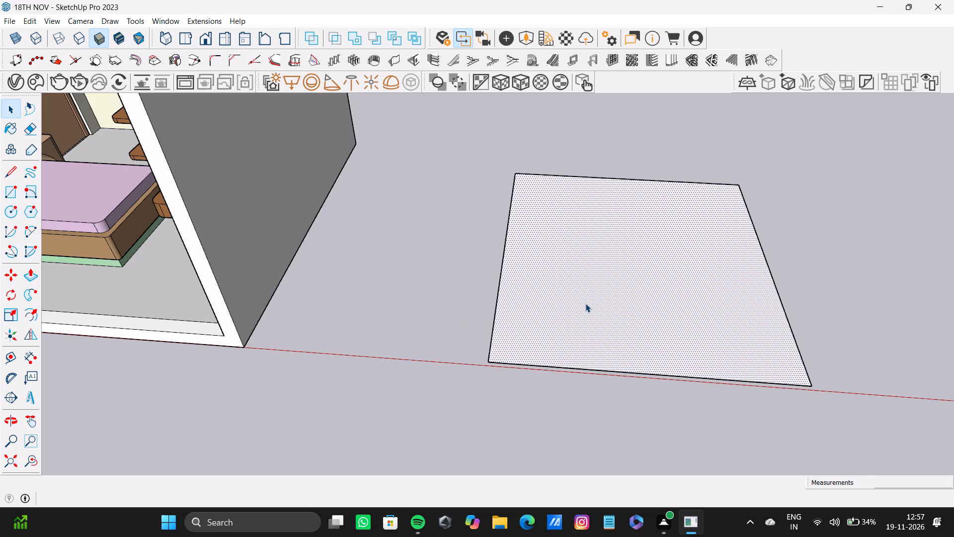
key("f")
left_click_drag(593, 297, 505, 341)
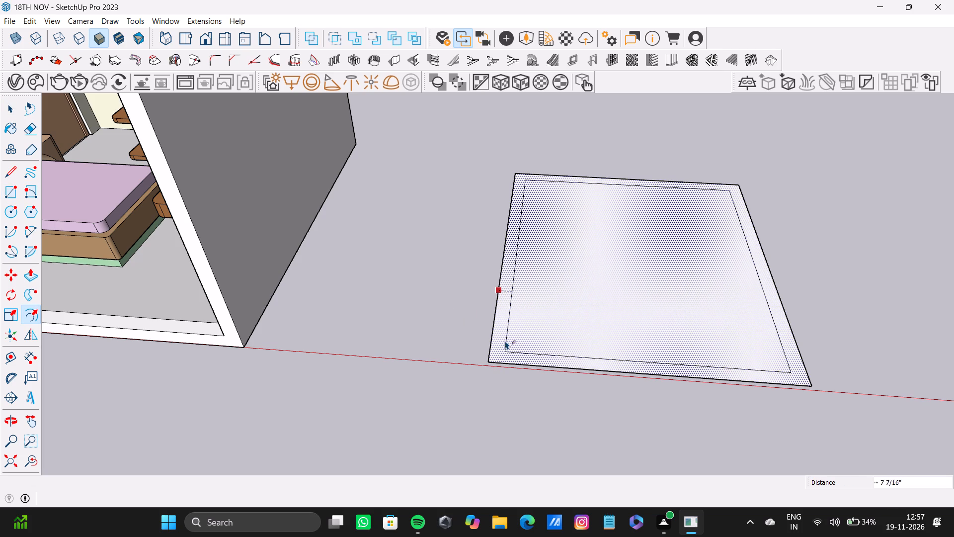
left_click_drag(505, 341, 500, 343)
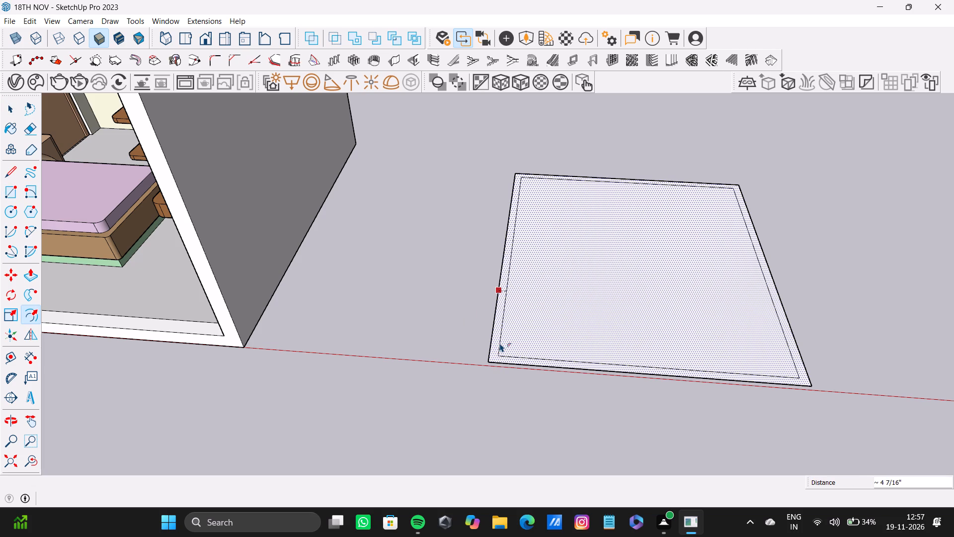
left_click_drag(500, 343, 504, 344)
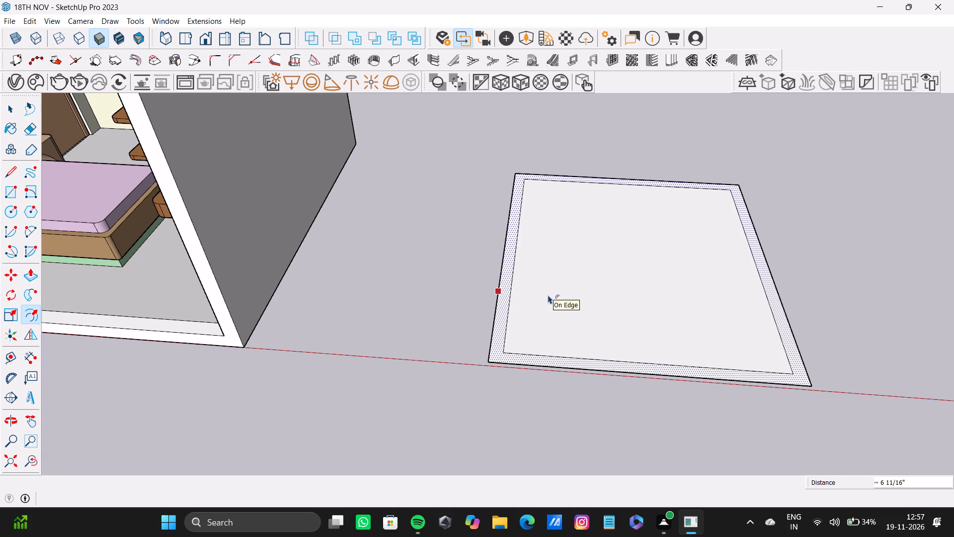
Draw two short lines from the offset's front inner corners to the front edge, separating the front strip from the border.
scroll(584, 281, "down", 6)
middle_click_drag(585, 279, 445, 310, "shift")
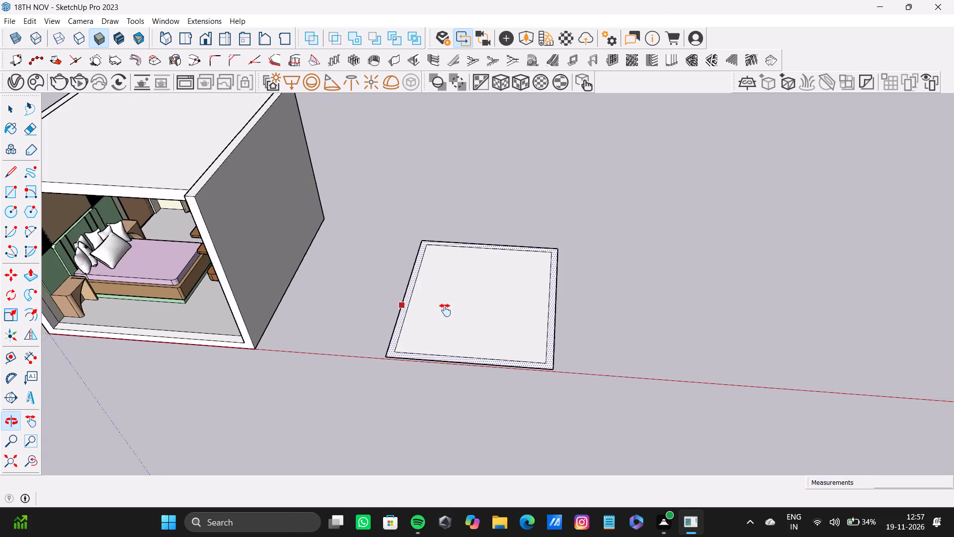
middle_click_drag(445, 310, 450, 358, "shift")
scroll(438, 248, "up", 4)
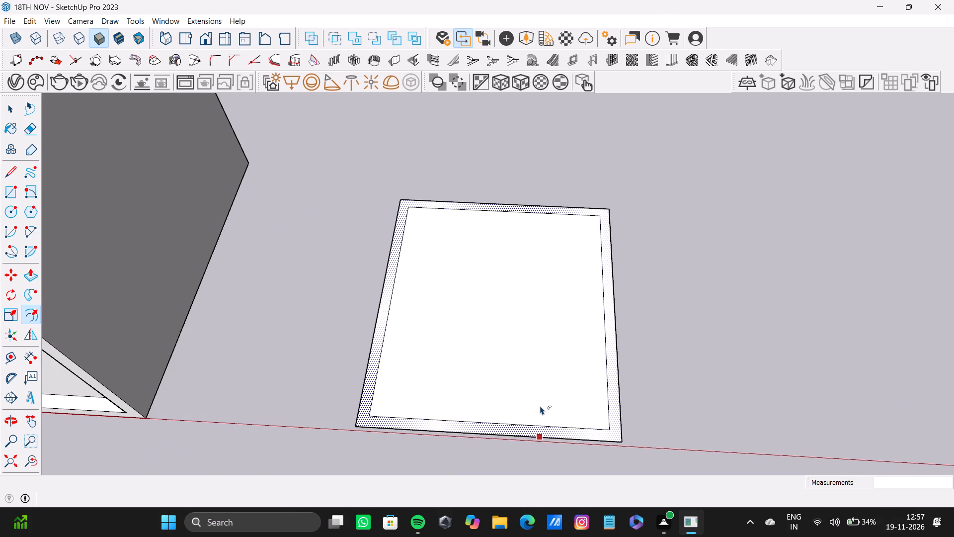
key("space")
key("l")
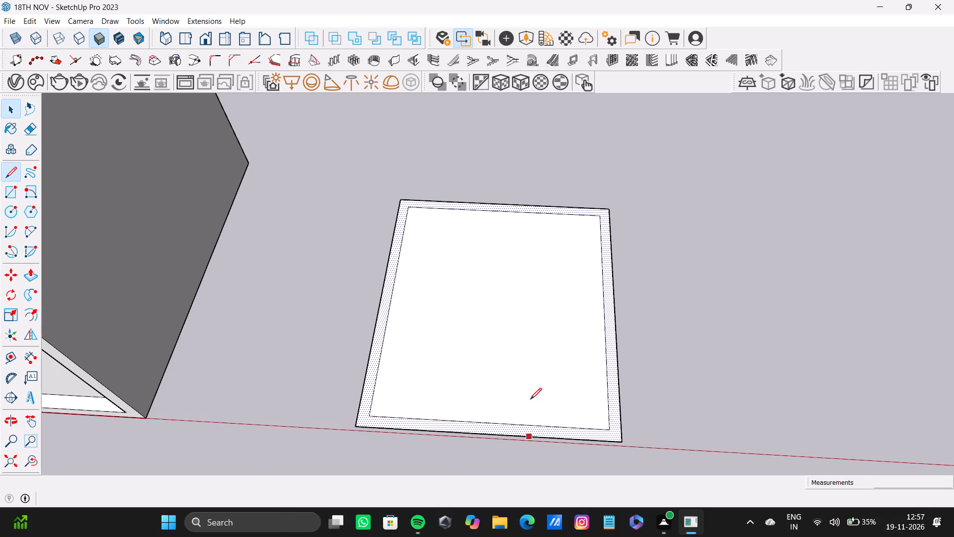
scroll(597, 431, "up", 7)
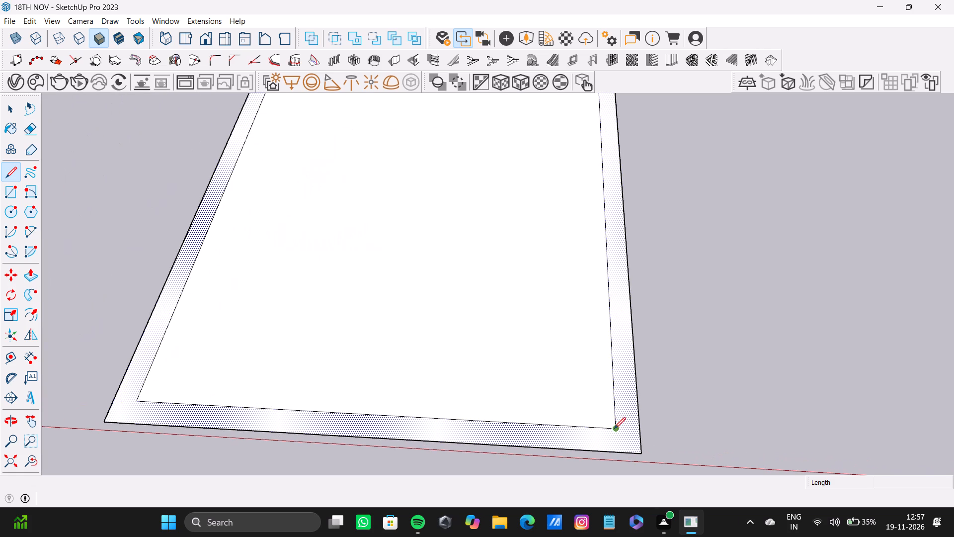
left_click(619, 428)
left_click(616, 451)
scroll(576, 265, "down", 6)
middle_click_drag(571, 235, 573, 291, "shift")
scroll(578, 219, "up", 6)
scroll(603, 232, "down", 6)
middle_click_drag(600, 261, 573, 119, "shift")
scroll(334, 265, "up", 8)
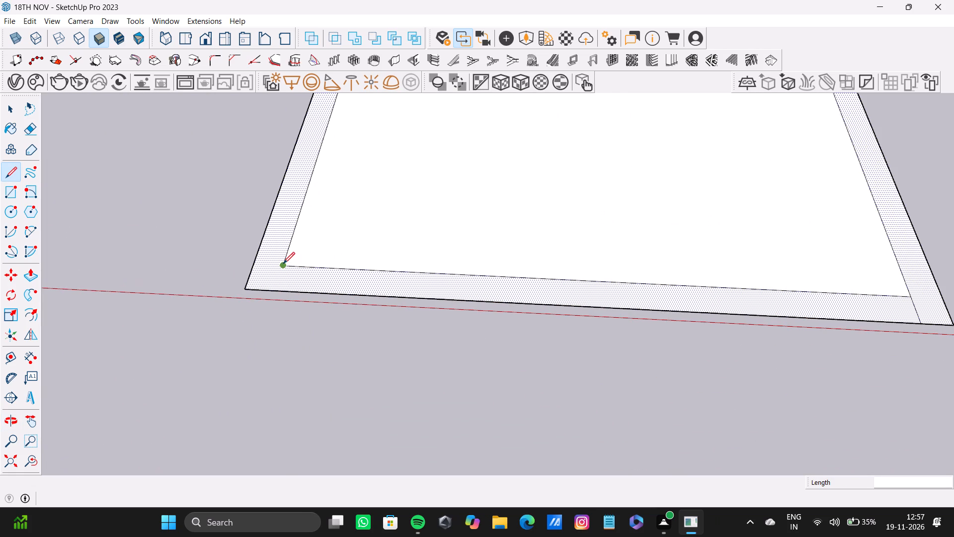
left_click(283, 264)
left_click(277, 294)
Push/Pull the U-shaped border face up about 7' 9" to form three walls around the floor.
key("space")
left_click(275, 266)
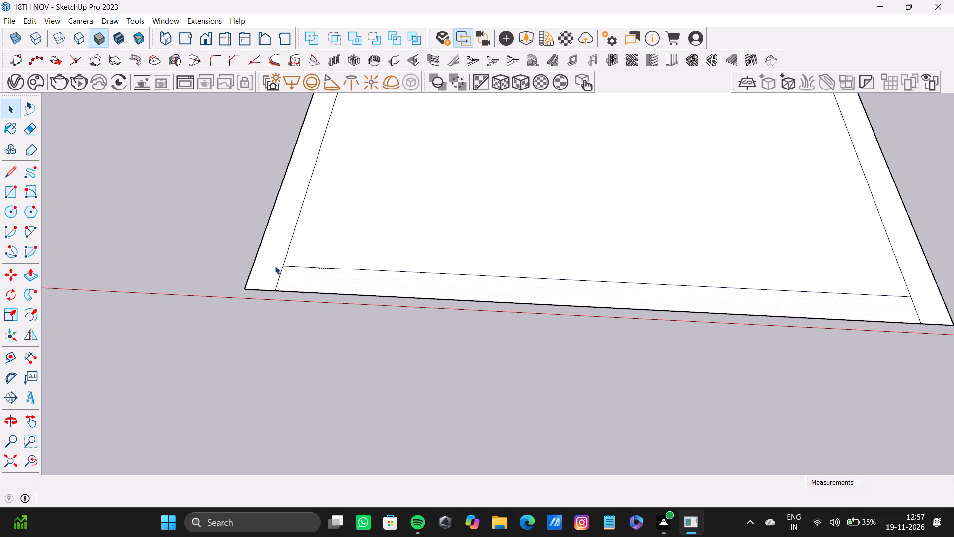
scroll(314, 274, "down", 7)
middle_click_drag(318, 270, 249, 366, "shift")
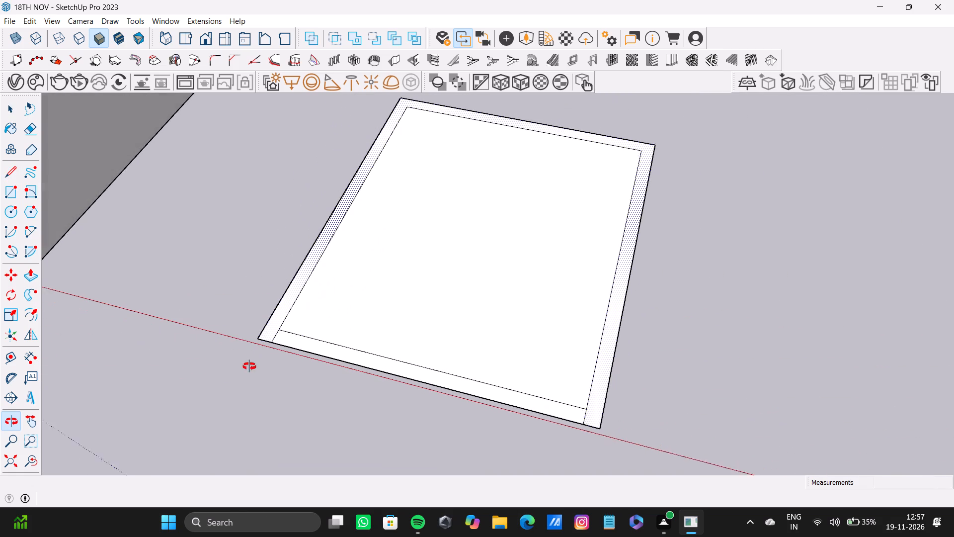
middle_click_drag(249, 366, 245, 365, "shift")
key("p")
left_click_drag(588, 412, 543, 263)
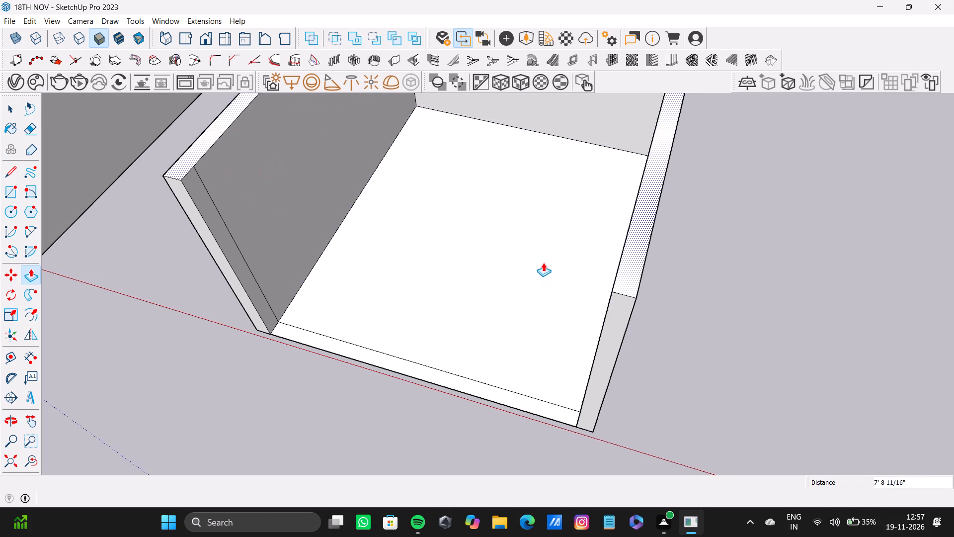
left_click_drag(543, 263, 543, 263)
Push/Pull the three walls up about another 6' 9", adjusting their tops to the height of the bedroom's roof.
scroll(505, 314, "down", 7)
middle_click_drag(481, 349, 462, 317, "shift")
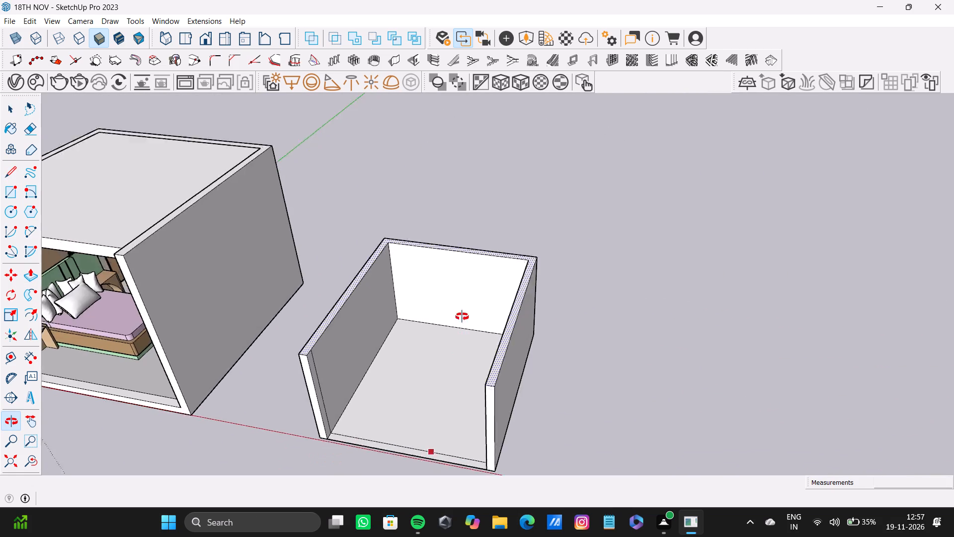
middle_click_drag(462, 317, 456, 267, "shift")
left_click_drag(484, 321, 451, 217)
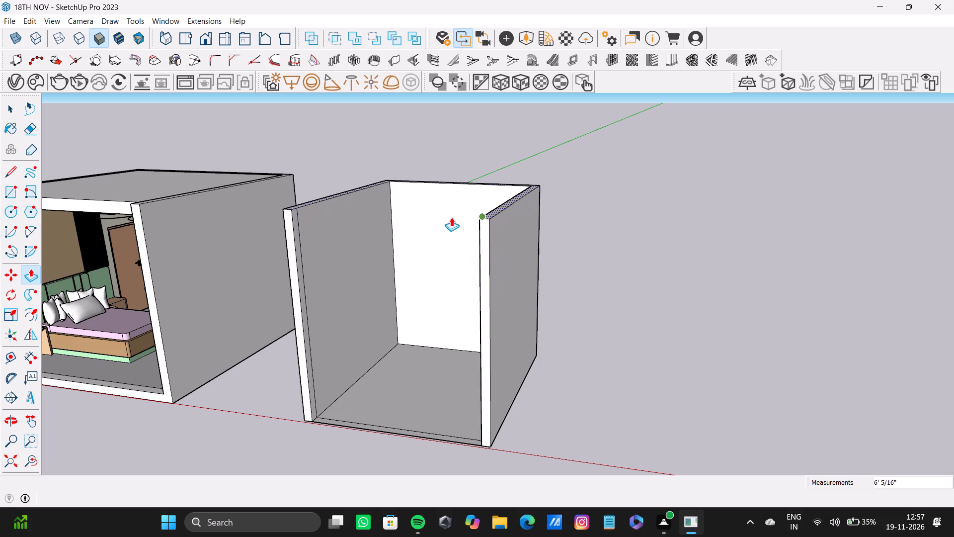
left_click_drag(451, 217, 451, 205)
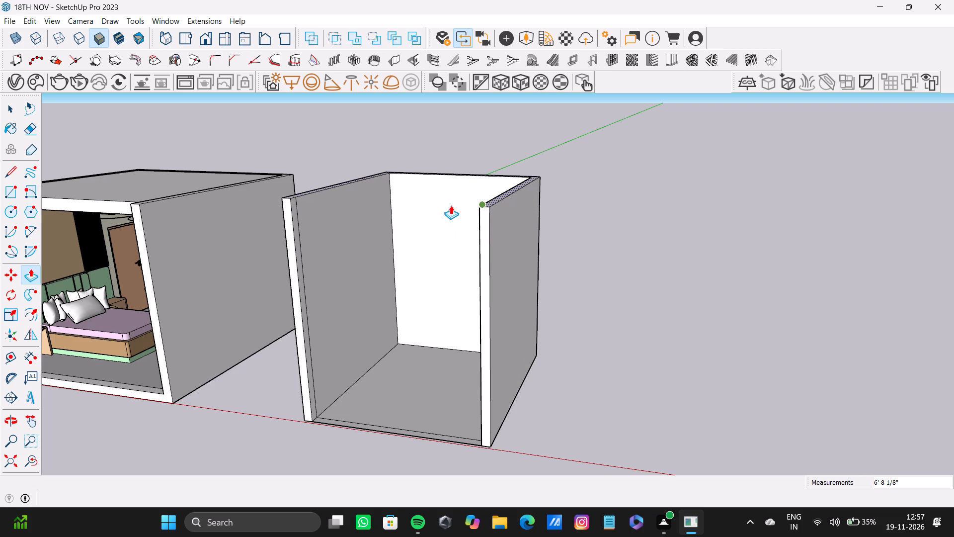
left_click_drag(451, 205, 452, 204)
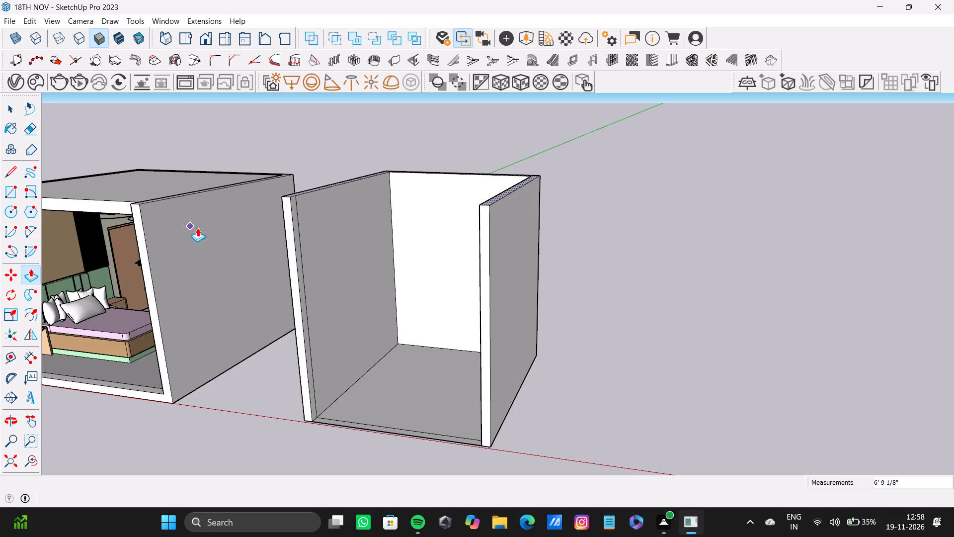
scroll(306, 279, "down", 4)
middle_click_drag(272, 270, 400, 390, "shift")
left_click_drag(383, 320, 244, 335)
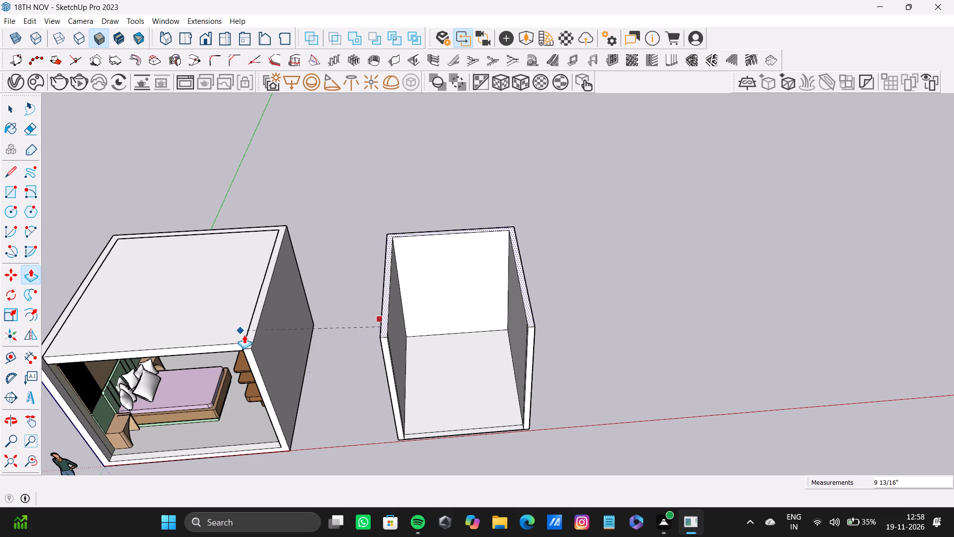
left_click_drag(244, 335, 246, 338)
Examine the new three-walled room beside the bedroom from the side, above and front.
middle_click_drag(422, 344, 142, 370)
middle_click_drag(439, 316, 328, 365)
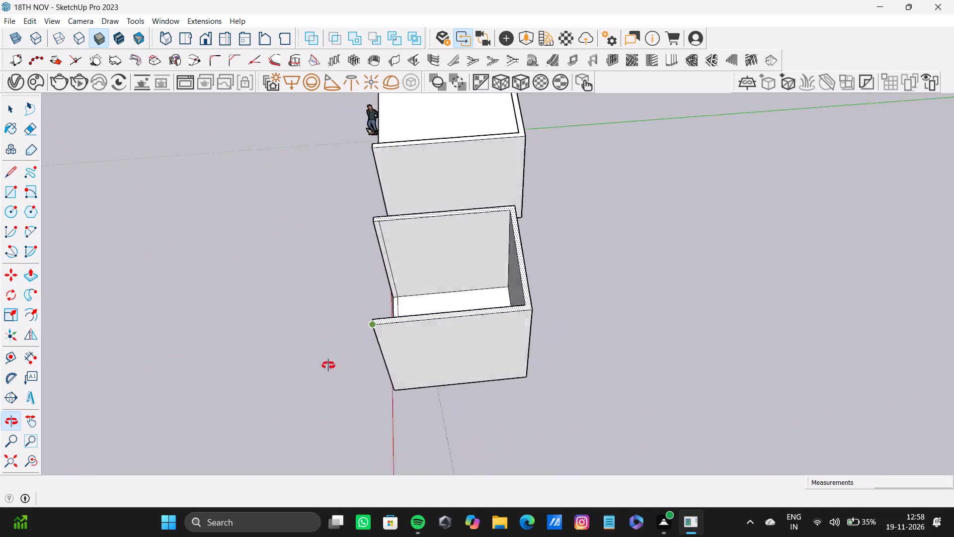
middle_click_drag(328, 365, 256, 389)
scroll(476, 326, "up", 9)
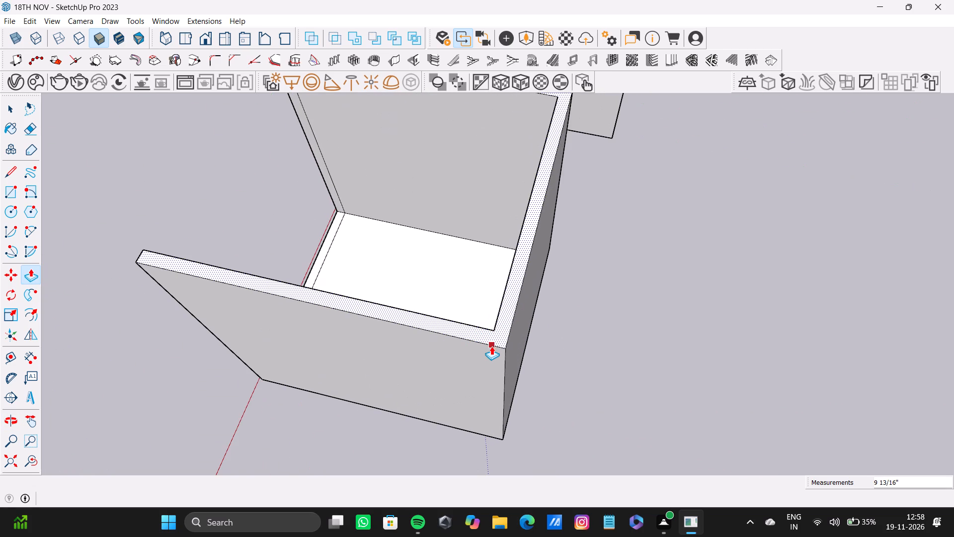
scroll(320, 321, "down", 9)
key("space")
left_click(494, 325)
middle_click_drag(220, 350, 515, 388)
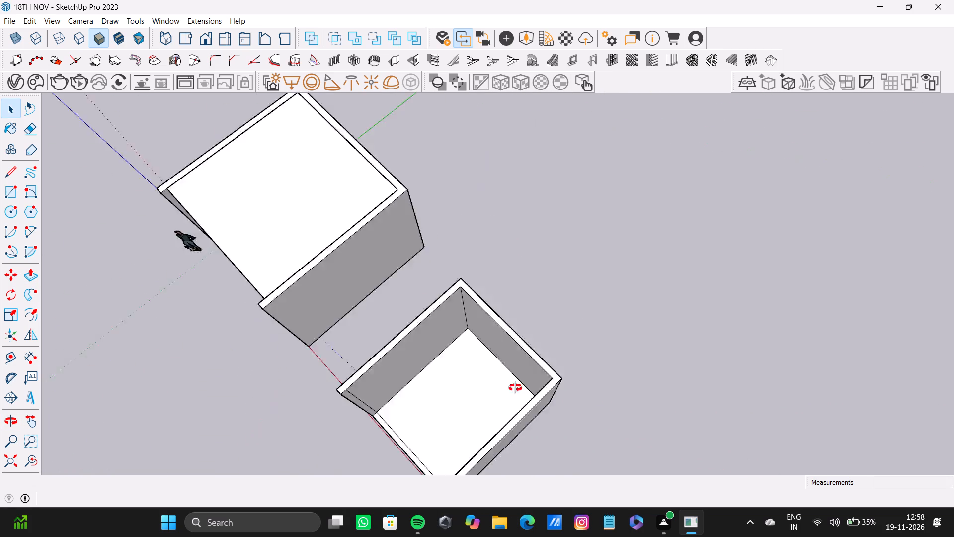
middle_click_drag(515, 388, 629, 366)
scroll(554, 376, "down", 4)
middle_click_drag(552, 376, 442, 269, "shift")
left_click(542, 268)
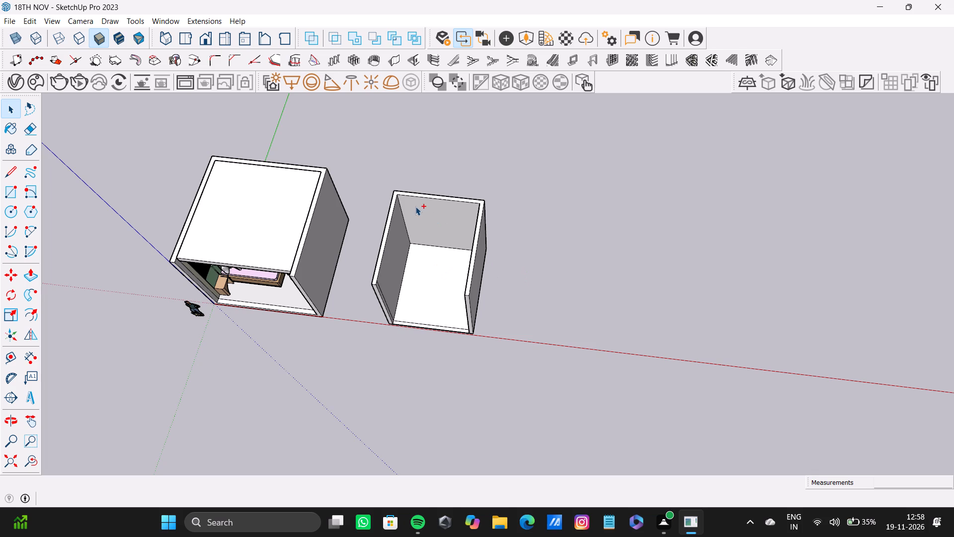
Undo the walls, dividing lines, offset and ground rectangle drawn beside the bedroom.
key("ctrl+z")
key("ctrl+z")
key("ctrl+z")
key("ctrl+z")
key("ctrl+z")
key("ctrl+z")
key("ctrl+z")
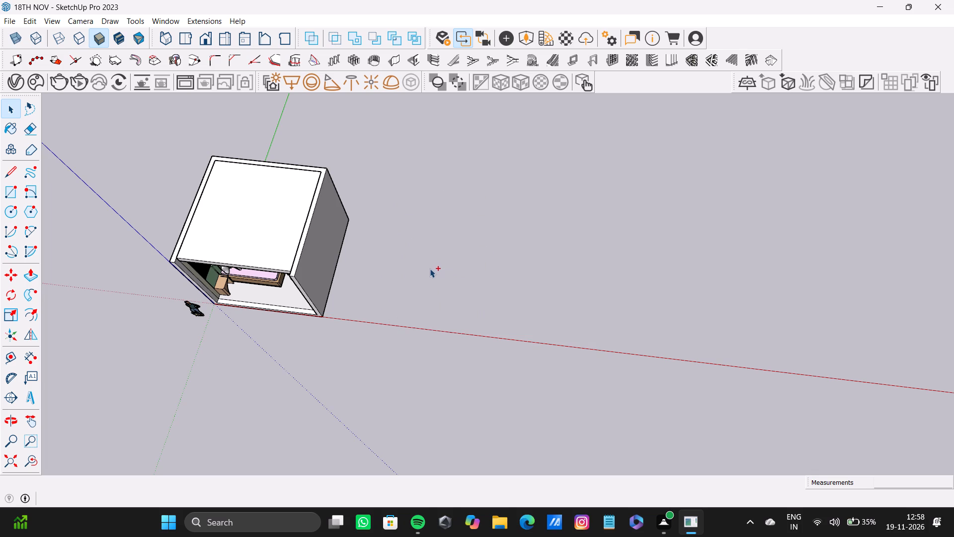
Draw a larger ground rectangle about 32' 5" by 23' 8" beside the bedroom, starting on the red axis.
left_click(3, 190)
left_click(382, 323)
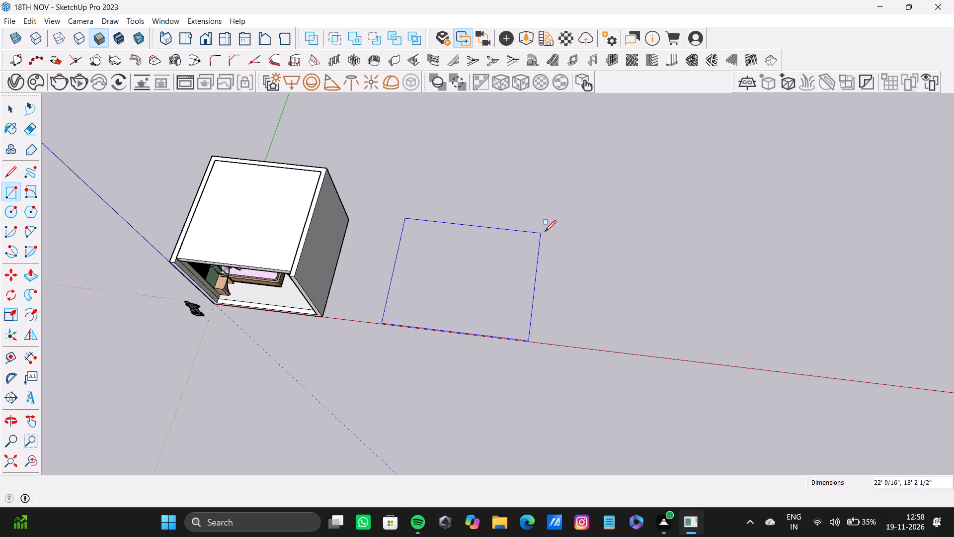
left_click(609, 211)
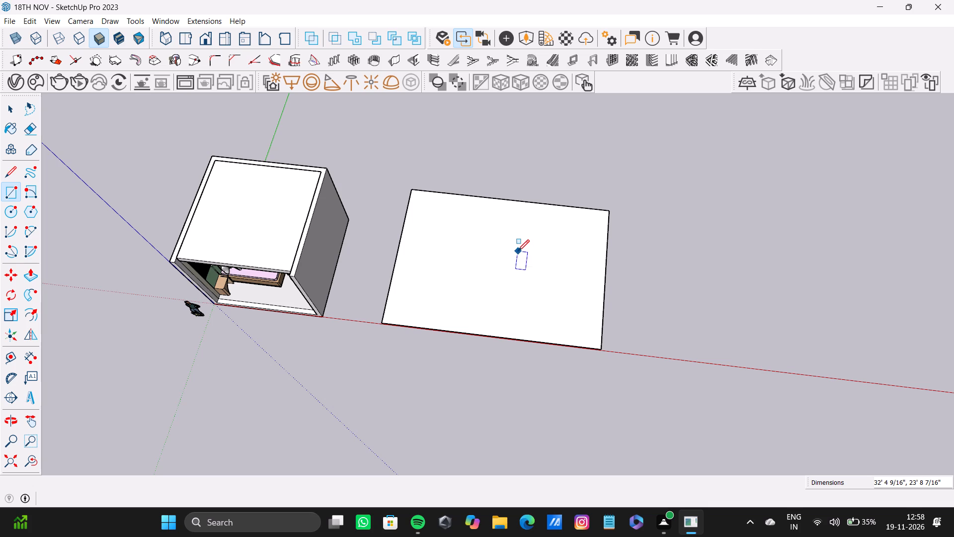
key("space")
scroll(505, 300, "up", 3)
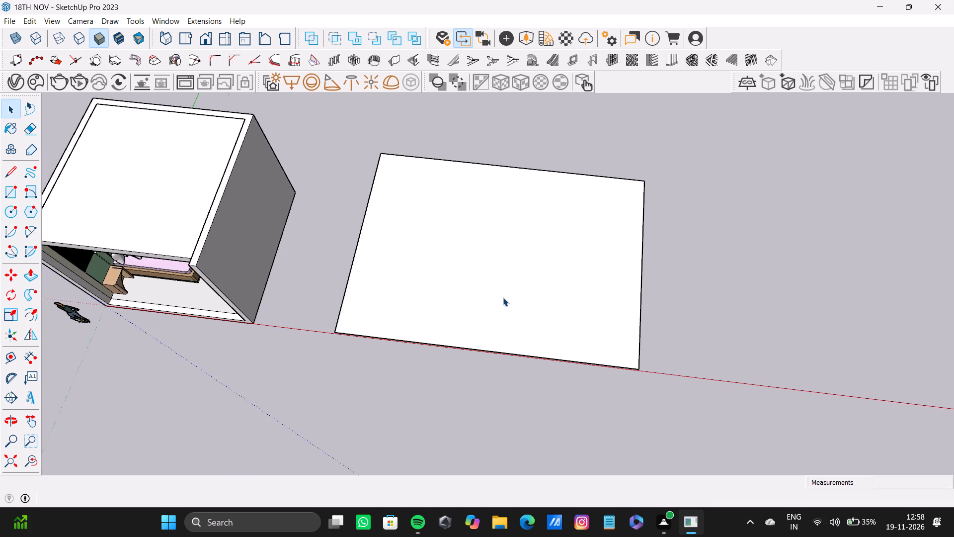
scroll(503, 297, "down", 4)
middle_click_drag(502, 297, 486, 325, "shift")
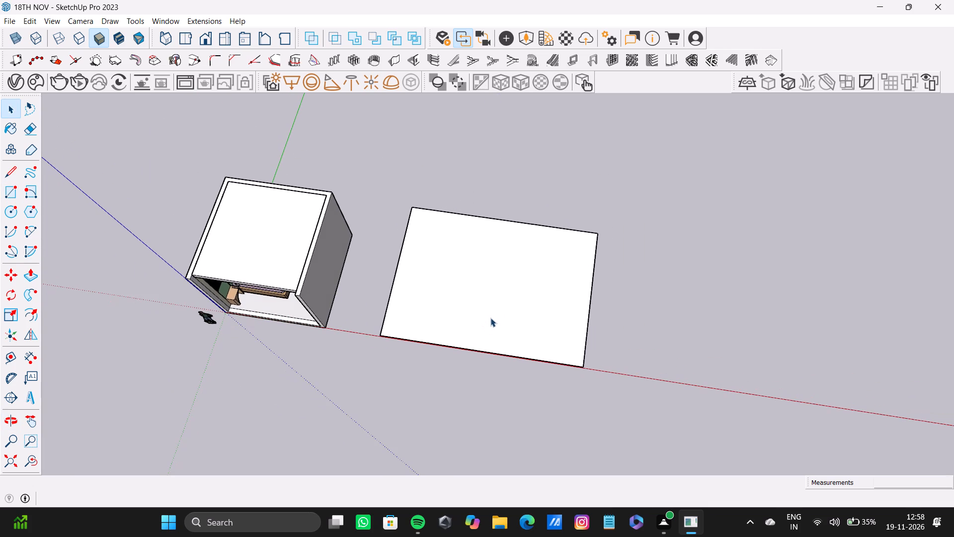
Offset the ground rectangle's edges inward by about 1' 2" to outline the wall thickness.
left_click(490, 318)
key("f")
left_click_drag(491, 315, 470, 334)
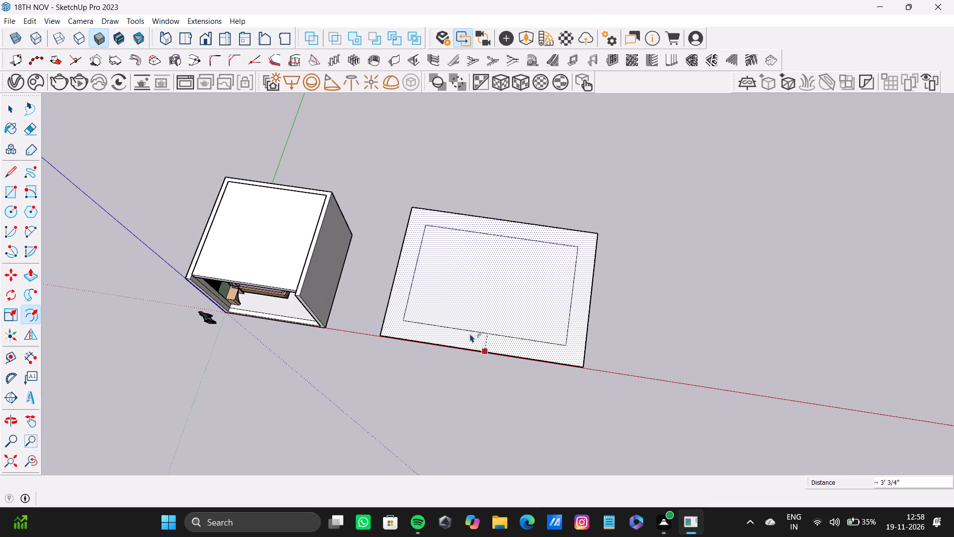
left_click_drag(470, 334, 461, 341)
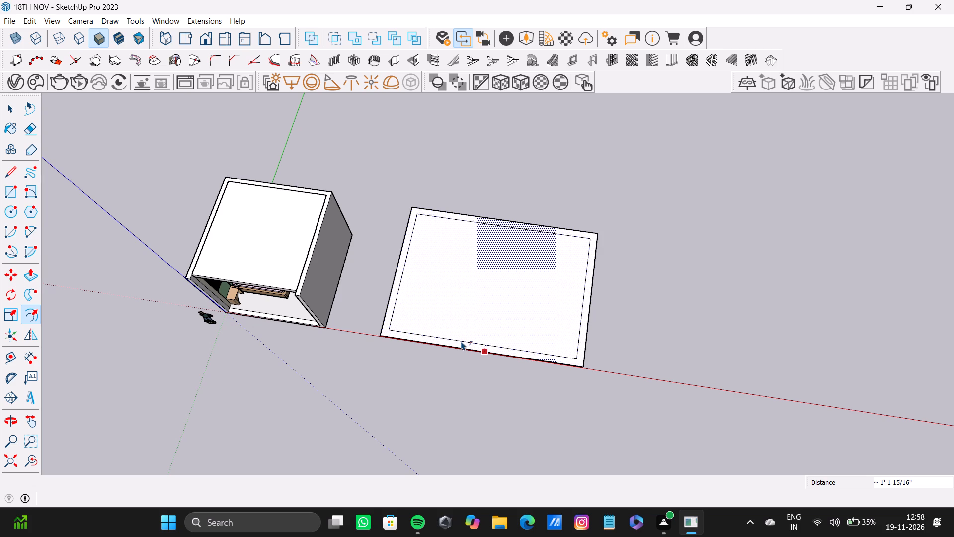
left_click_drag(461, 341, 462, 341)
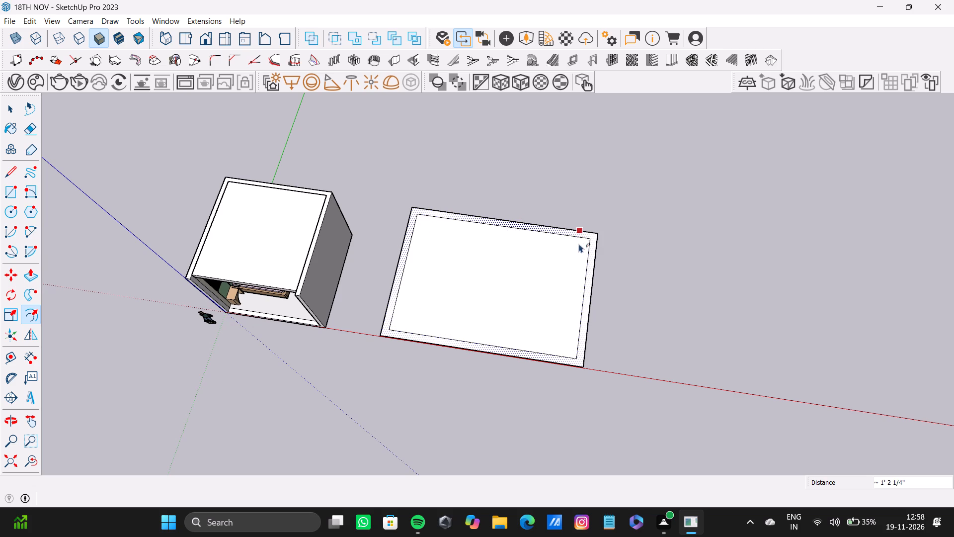
Measure the ground rectangle's width with the Tape Measure, from the edge nearest the bedroom to the opposite edge.
scroll(436, 261, "down", 3)
middle_click_drag(435, 261, 423, 219, "shift")
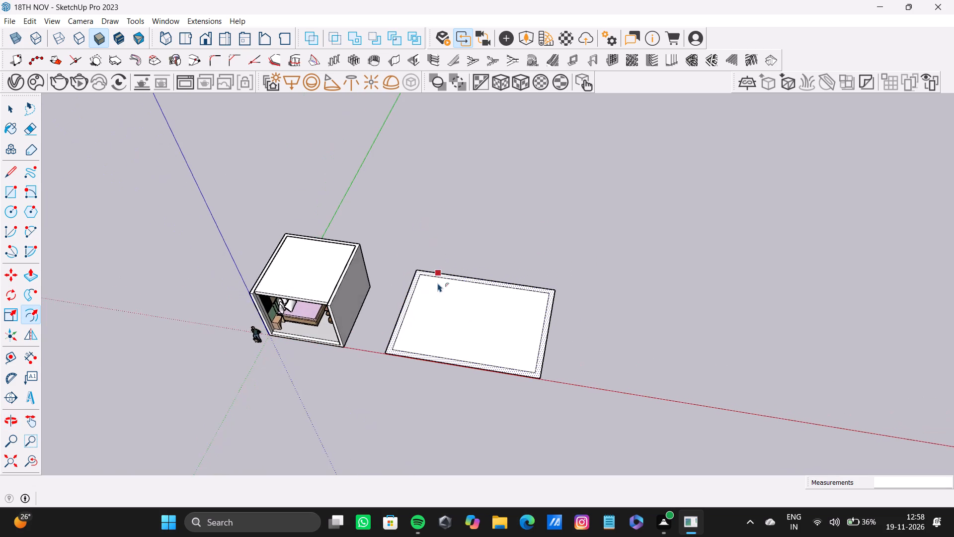
scroll(438, 283, "up", 4)
scroll(444, 313, "down", 3)
middle_click(444, 315)
key("t")
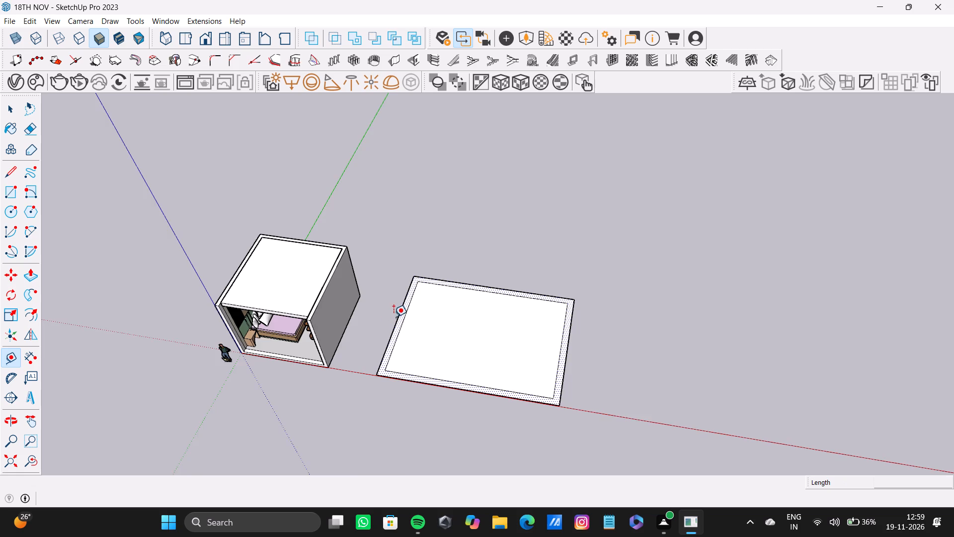
scroll(394, 317, "up", 8)
left_click(394, 329)
scroll(616, 372, "down", 4)
middle_click_drag(613, 374, 570, 353, "shift")
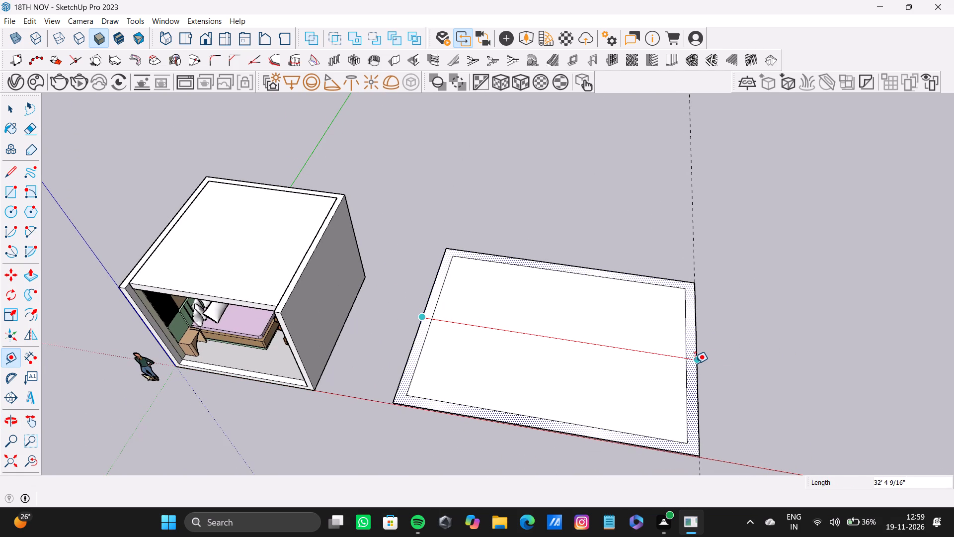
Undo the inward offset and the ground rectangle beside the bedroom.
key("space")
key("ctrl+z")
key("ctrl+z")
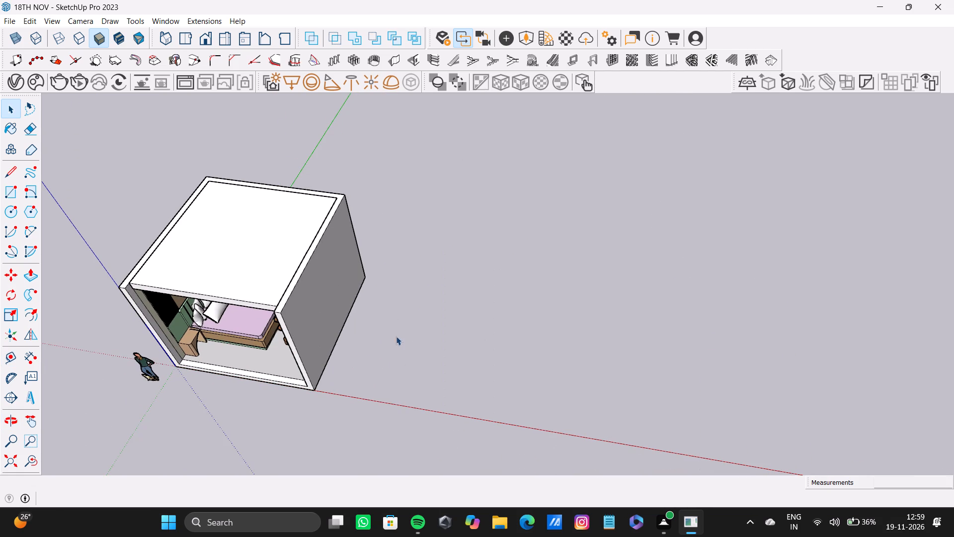
Draw a new ground rectangle beside the bedroom starting on the red axis, entering 12'9' as its dimensions.
left_click(5, 188)
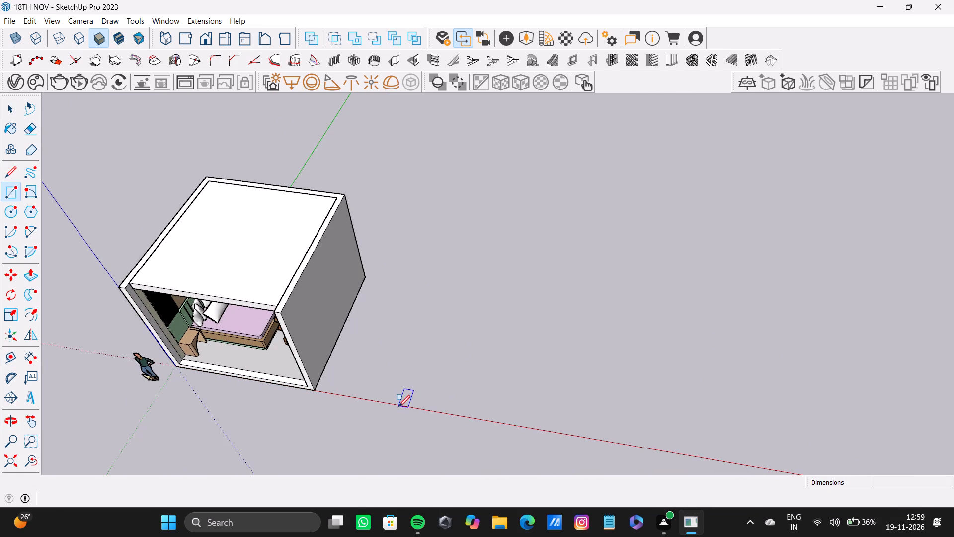
left_click_drag(398, 407, 409, 401)
type("12'")
key("9")
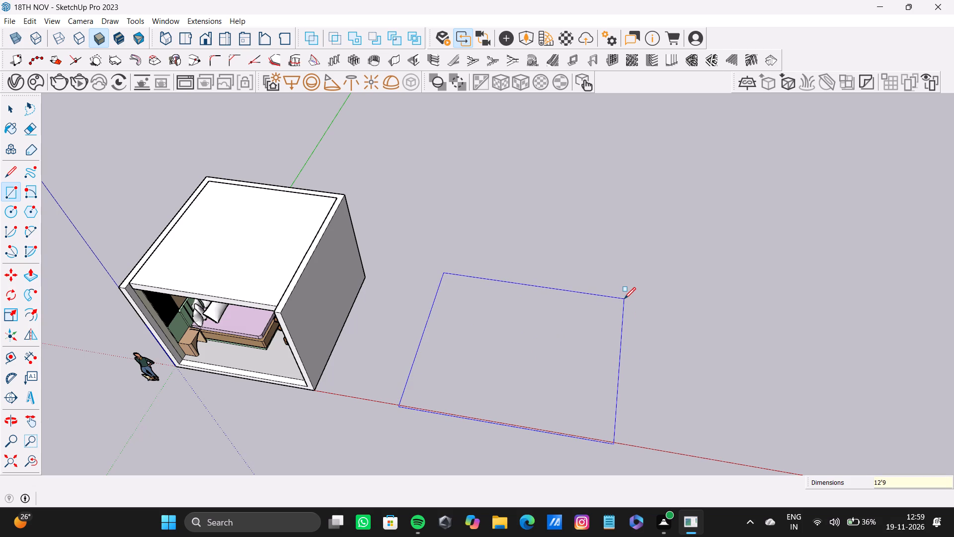
key("apostrophe")
key("Return")
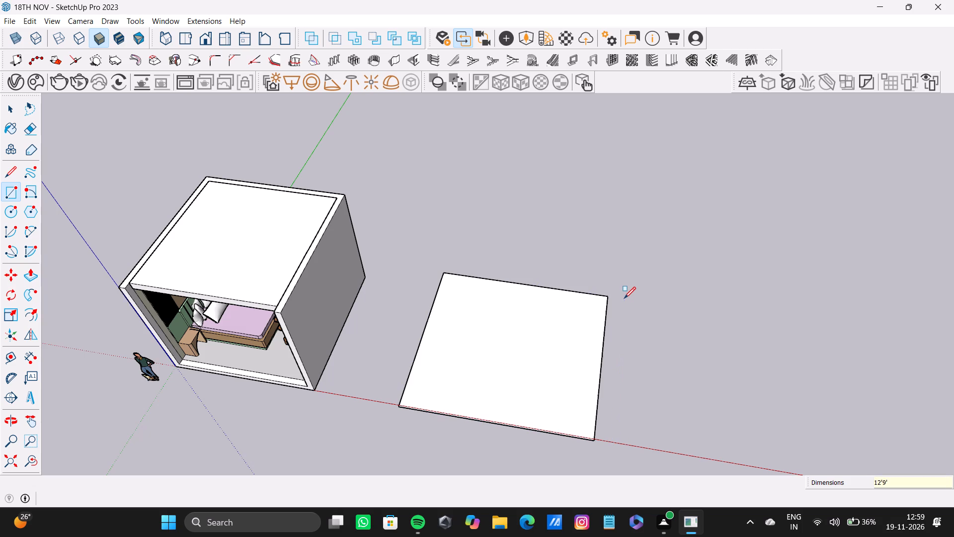
key("space")
Offset the new rectangle's edges outward by about 1' 3" to outline the wall thickness.
scroll(504, 361, "down", 3)
middle_click_drag(503, 362, 501, 404, "shift")
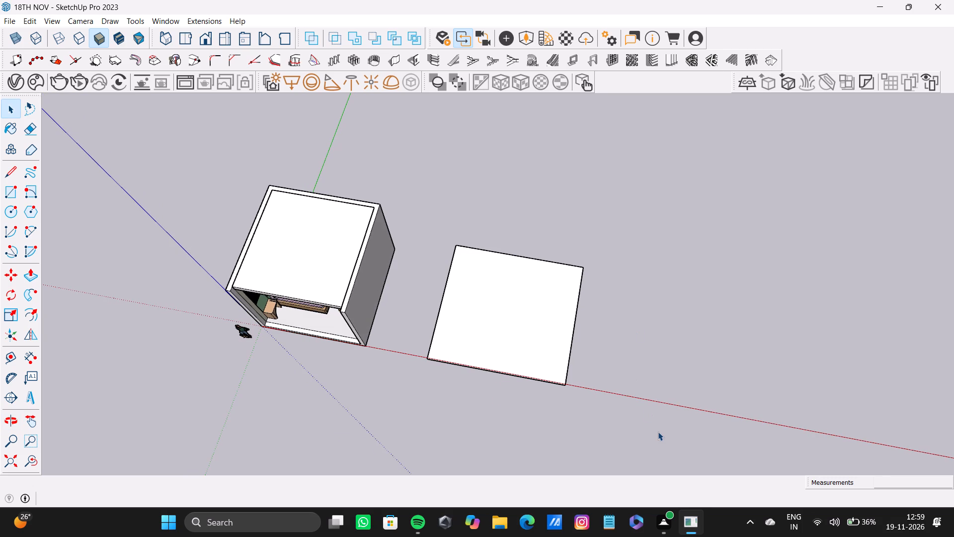
left_click(509, 295)
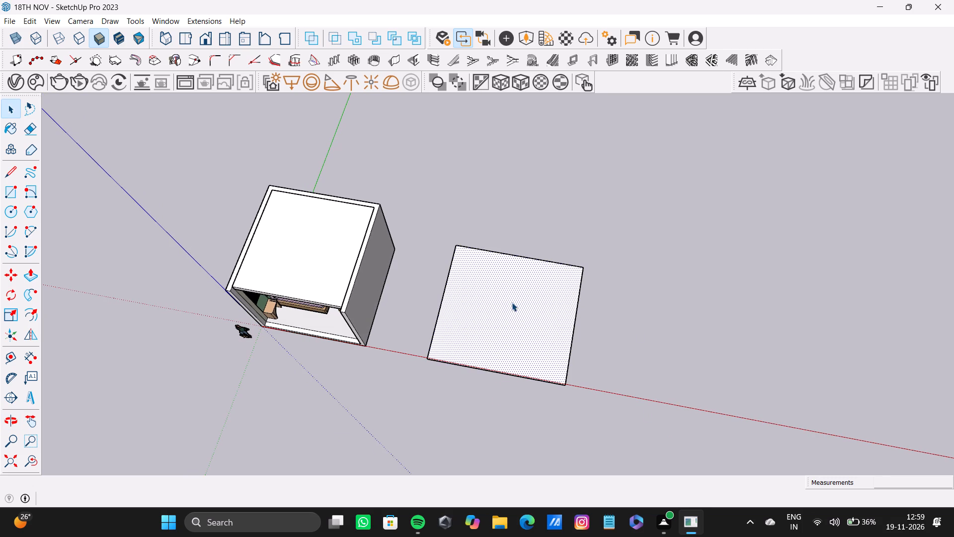
key("f")
left_click_drag(506, 320, 472, 370)
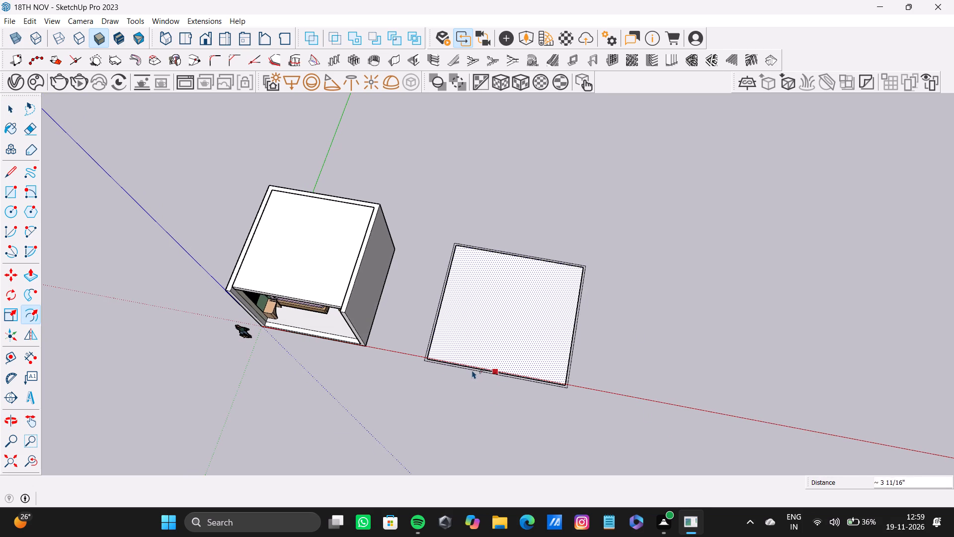
left_click_drag(472, 370, 467, 373)
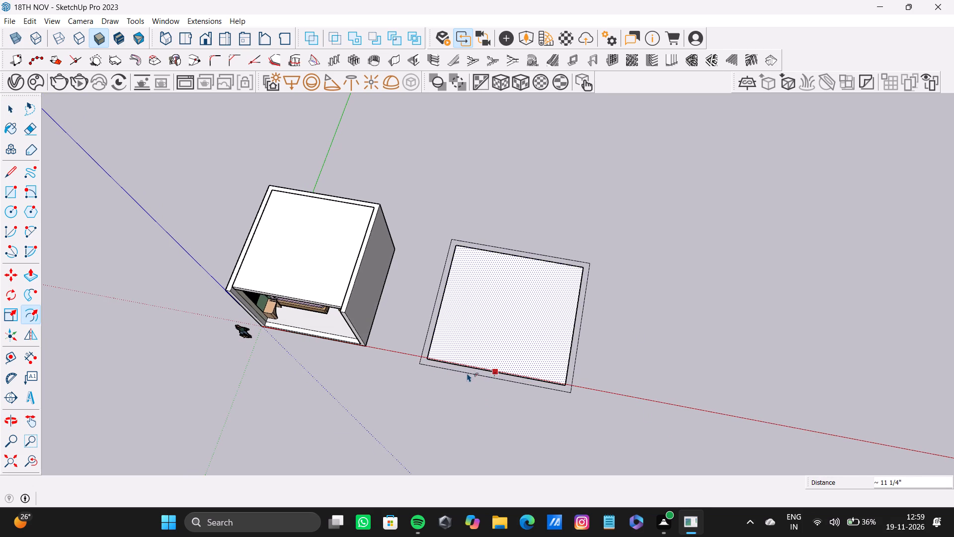
left_click_drag(467, 373, 468, 375)
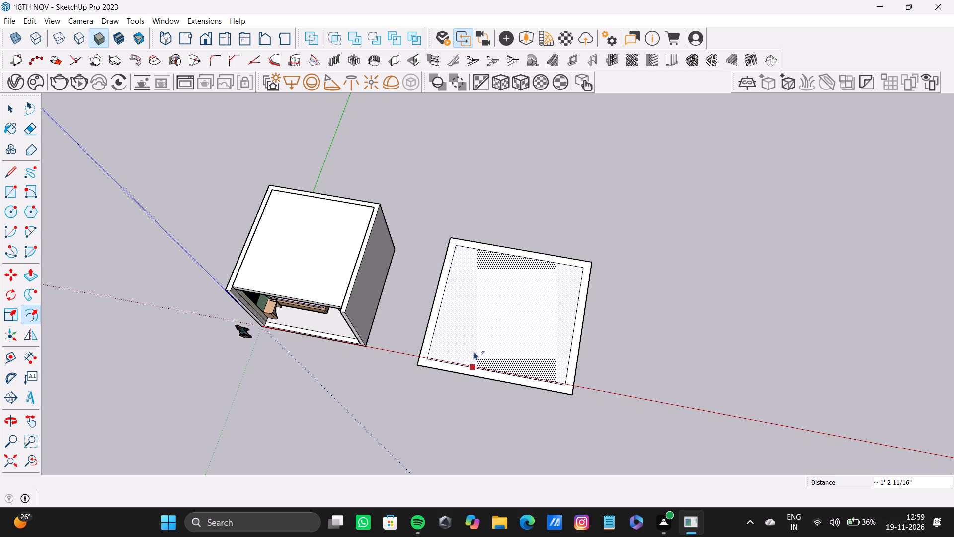
key("space")
Move the complete double outline about 3' 1" back along the green axis direction, clear of the red axis.
scroll(469, 328, "down", 3)
middle_click_drag(489, 341, 467, 295)
key("space")
left_click(563, 286)
triple_click(502, 281)
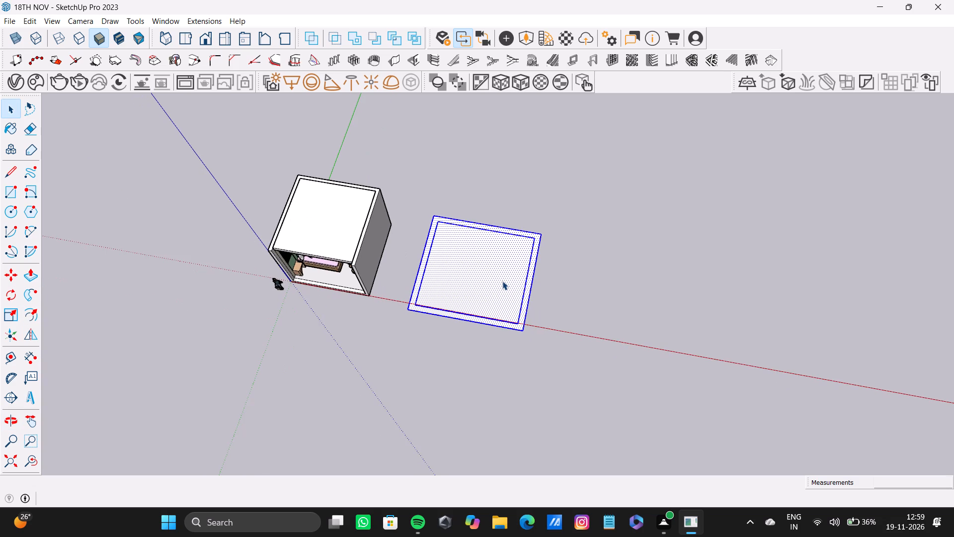
key("m")
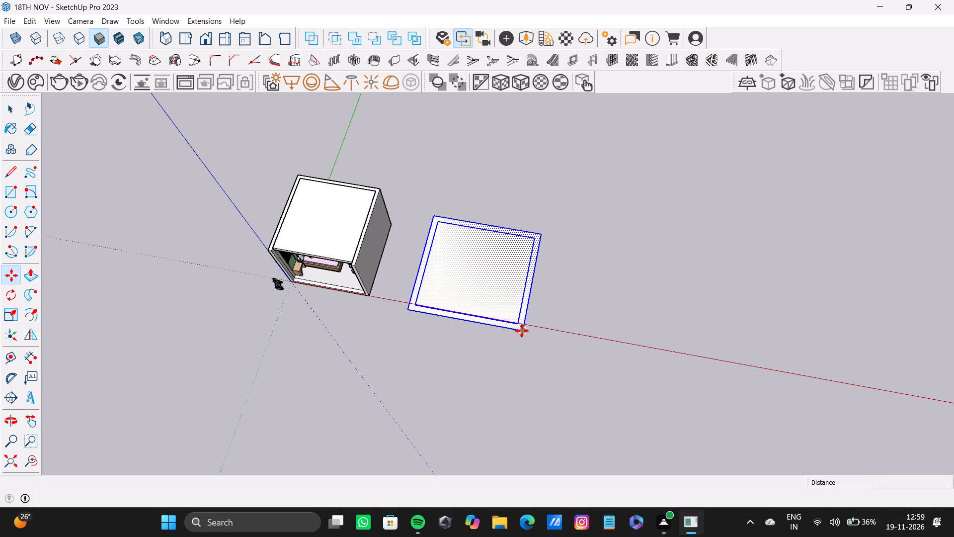
left_click(522, 331)
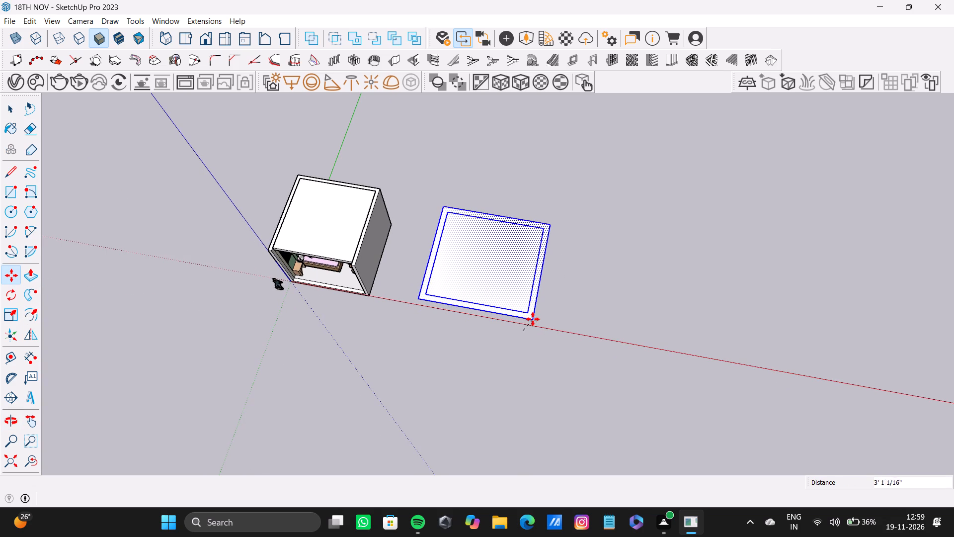
left_click(533, 319)
Examine the moved outline against the bedroom from ground level and from above.
scroll(481, 328, "up", 1)
middle_click_drag(481, 328, 387, 143)
middle_click_drag(467, 293, 477, 206)
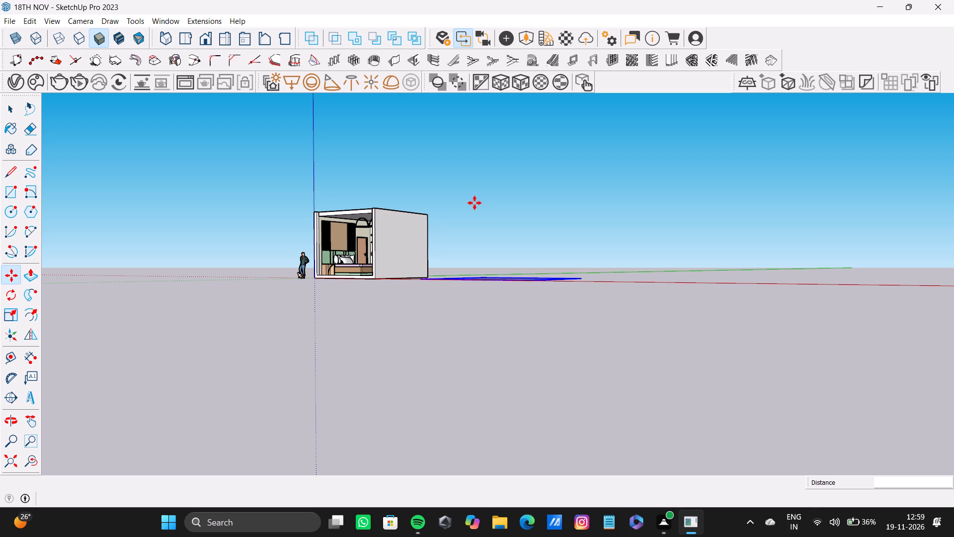
key("space")
middle_click_drag(530, 230, 535, 296)
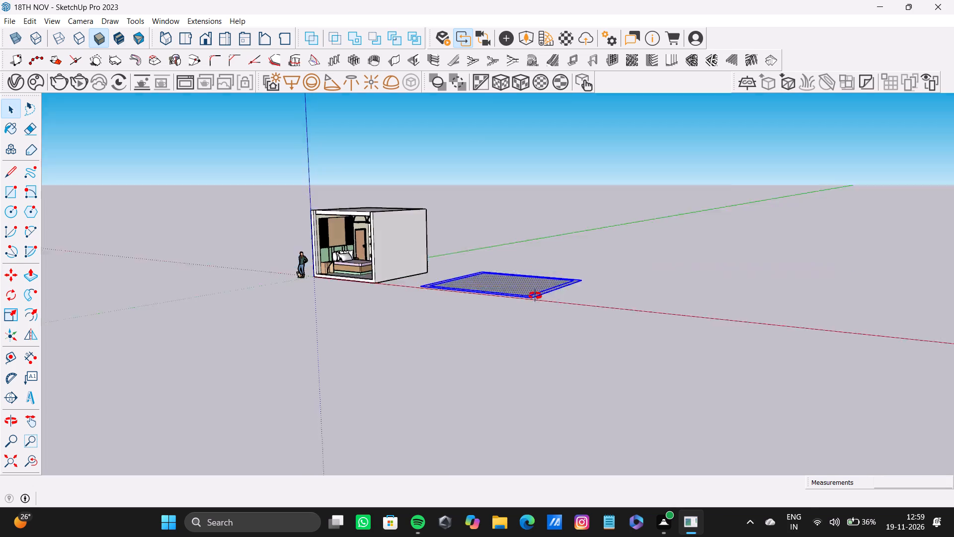
middle_click_drag(535, 296, 551, 404)
scroll(525, 350, "up", 5)
scroll(529, 306, "down", 4, "shift")
middle_click_drag(529, 305, 531, 376, "shift")
key("period")
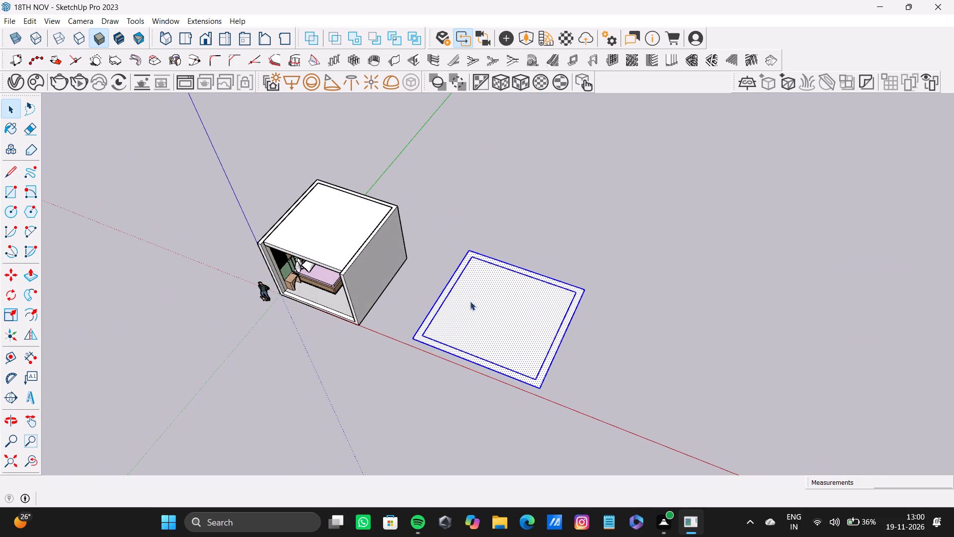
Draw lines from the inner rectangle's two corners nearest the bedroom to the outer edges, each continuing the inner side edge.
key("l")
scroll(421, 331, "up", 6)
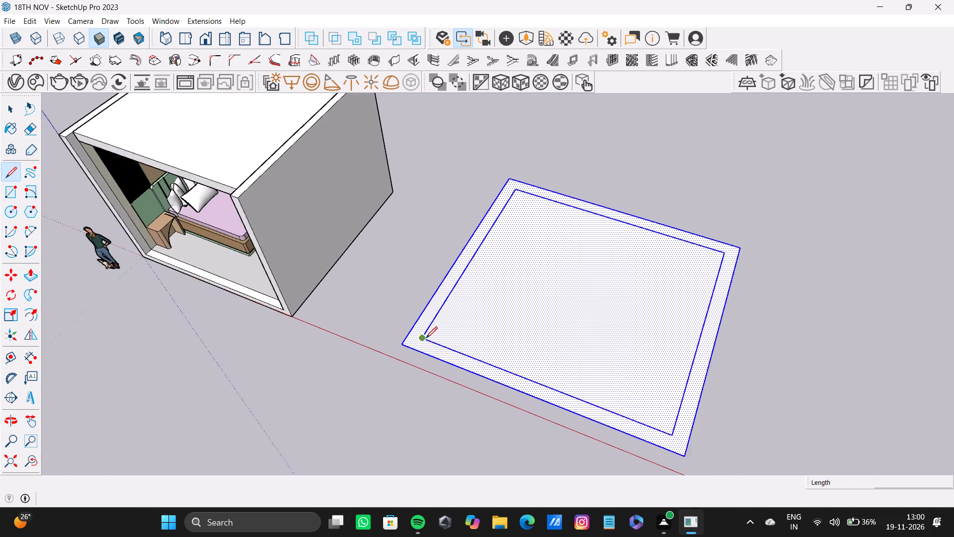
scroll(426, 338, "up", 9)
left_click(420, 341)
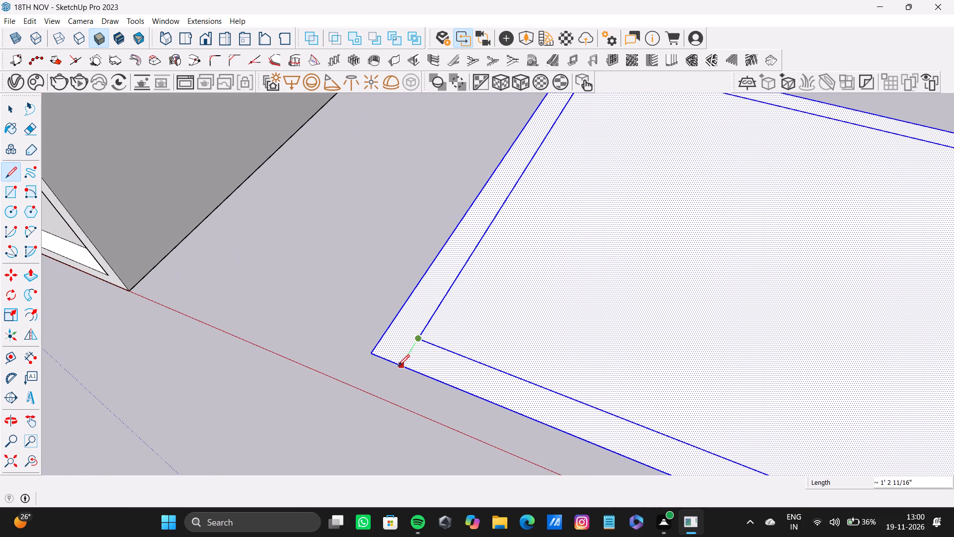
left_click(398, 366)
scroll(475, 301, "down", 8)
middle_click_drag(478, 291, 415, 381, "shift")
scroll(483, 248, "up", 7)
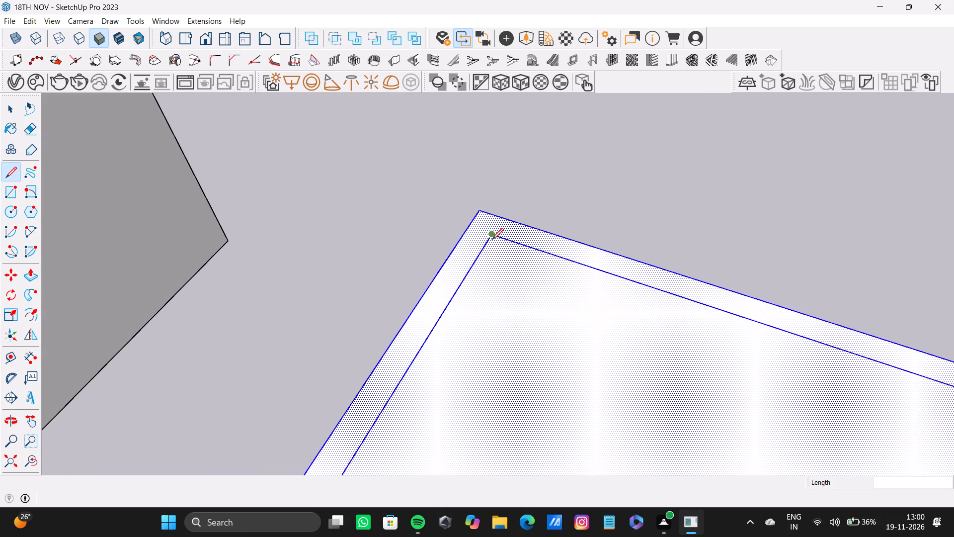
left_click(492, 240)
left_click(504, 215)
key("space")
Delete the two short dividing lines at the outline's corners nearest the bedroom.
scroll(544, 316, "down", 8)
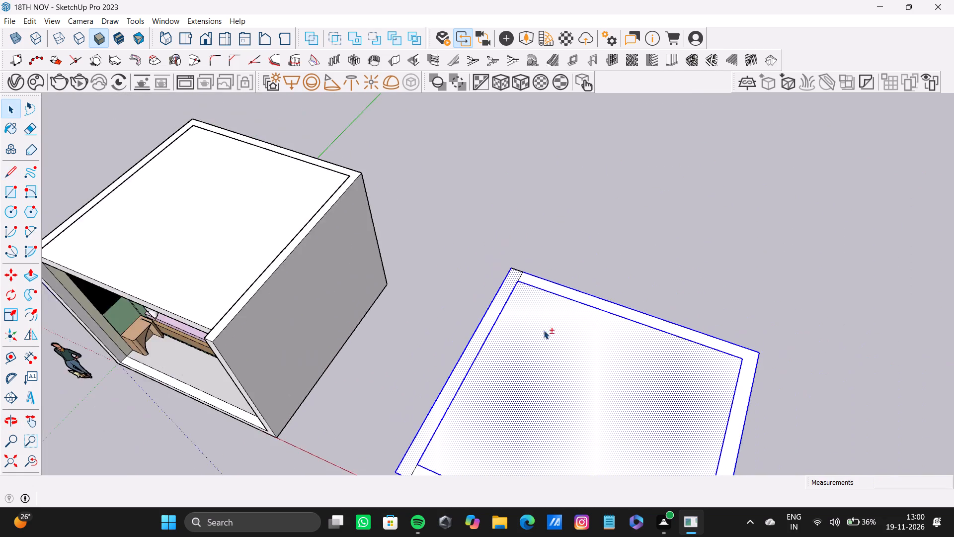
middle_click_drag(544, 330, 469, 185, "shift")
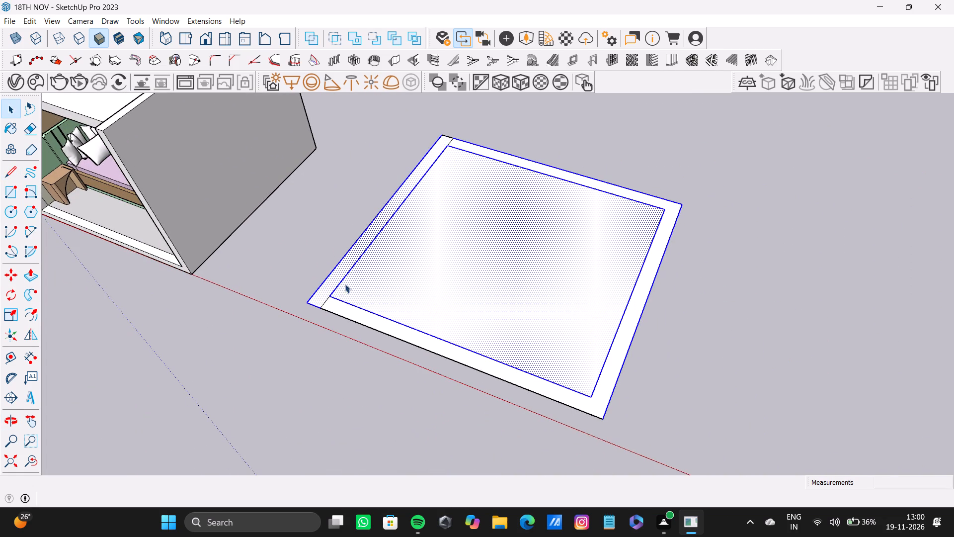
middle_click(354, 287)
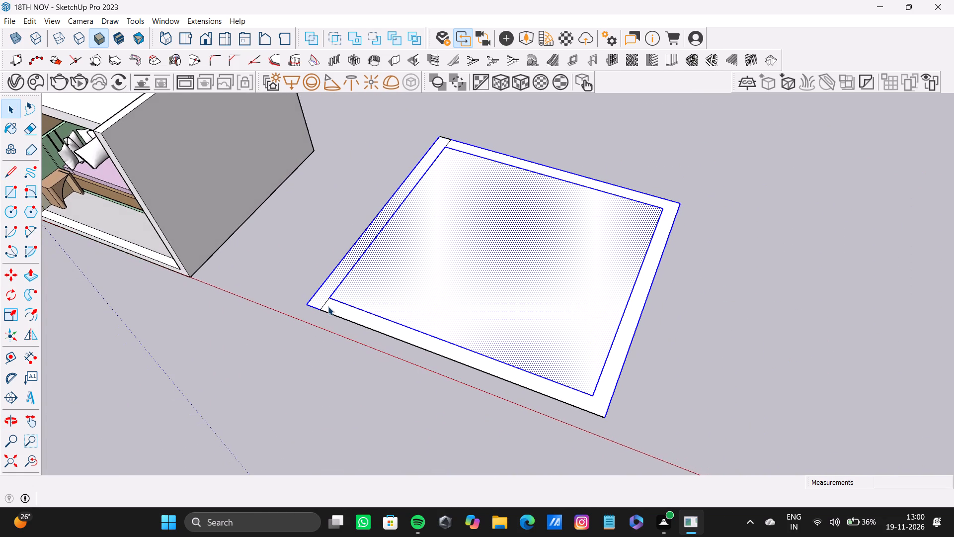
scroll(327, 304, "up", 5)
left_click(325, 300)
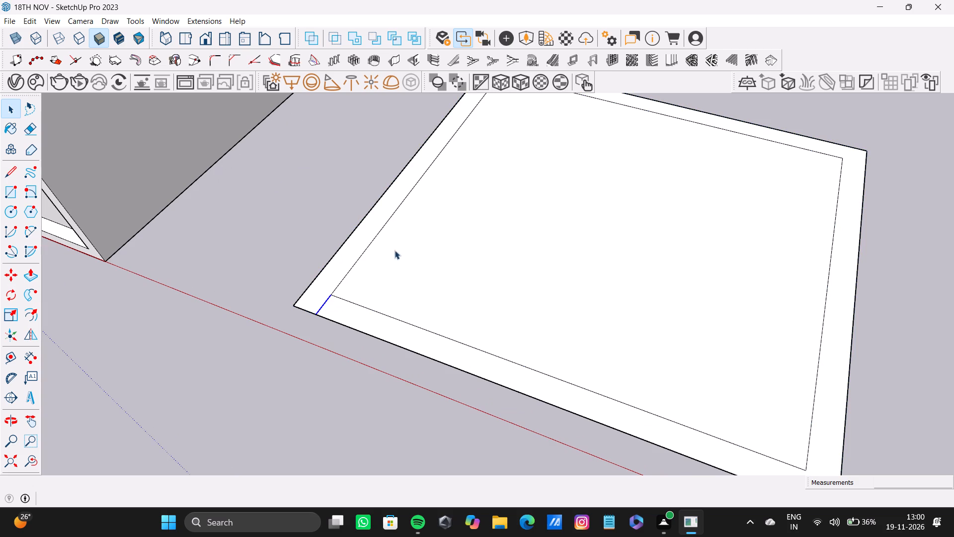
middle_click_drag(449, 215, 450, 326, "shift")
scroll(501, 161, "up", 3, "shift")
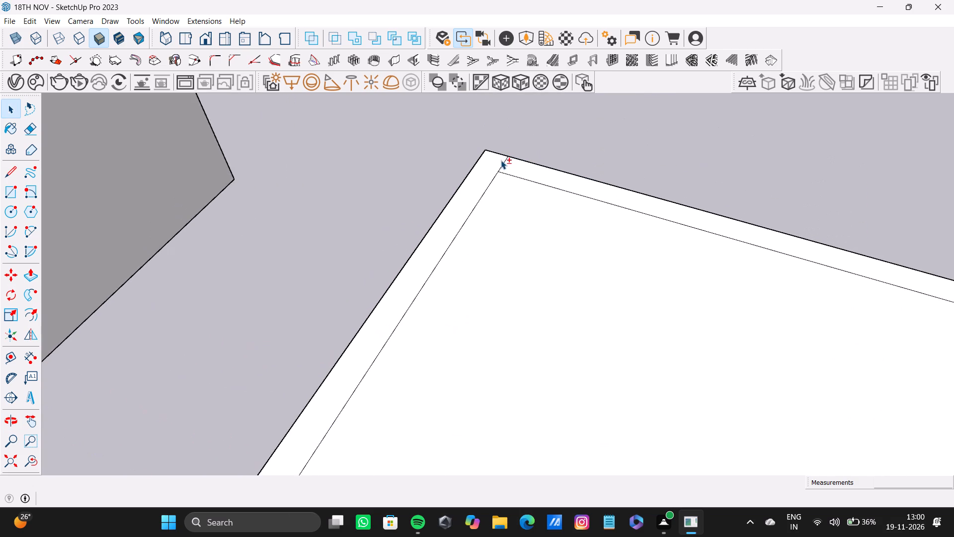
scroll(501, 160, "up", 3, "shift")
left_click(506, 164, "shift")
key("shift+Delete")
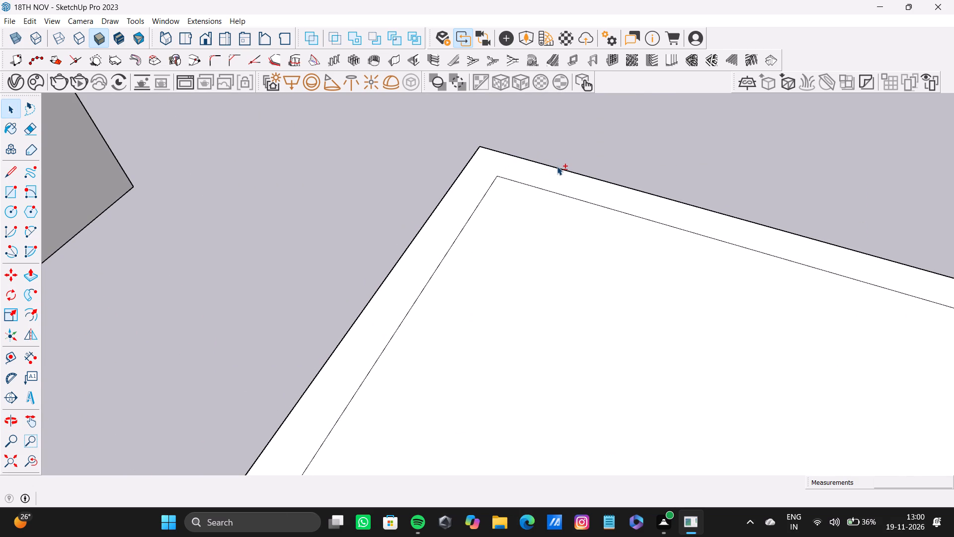
Draw a line about 1' 3" long from the inner rectangle's front corner farthest from the bedroom to the outer front edge.
scroll(568, 164, "down", 17)
middle_click(558, 218, "shift")
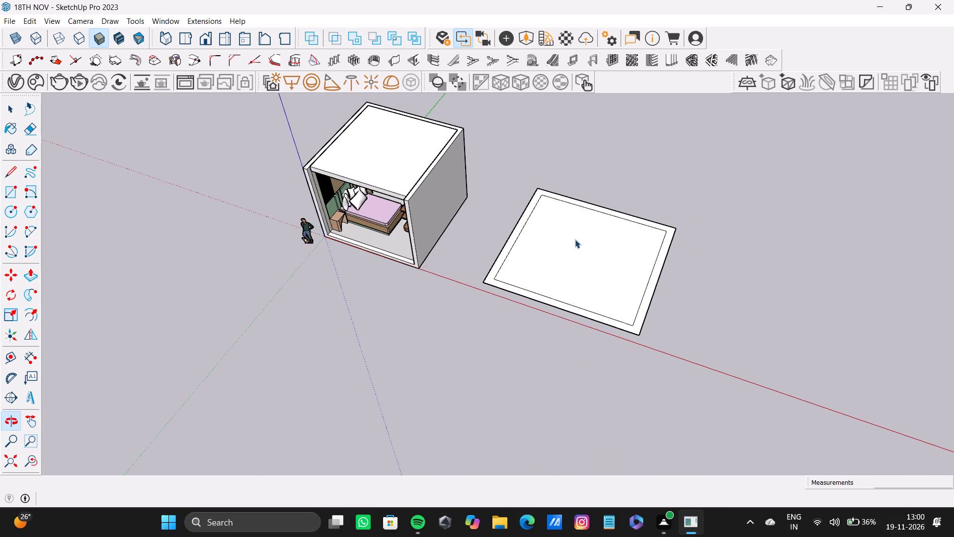
key("comma")
scroll(633, 328, "up", 4)
key("l")
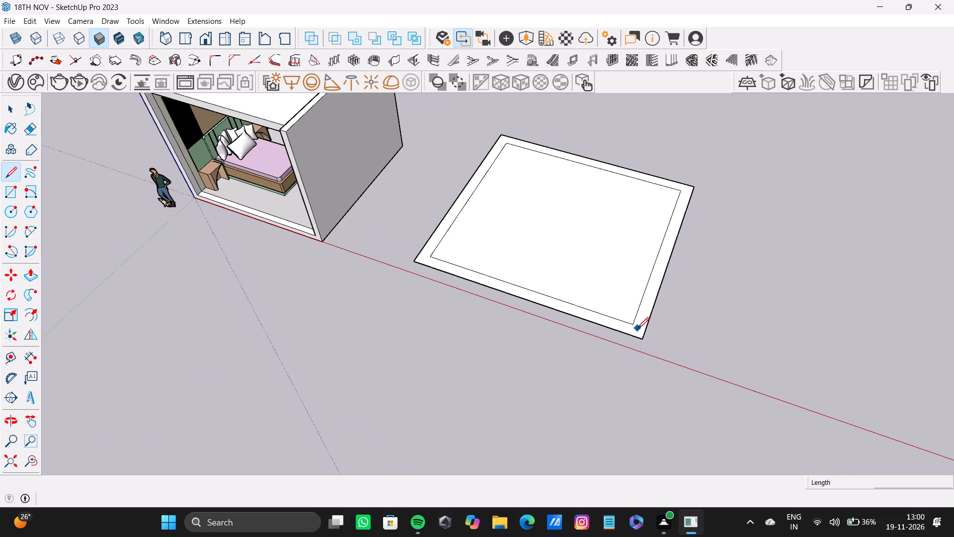
scroll(637, 329, "up", 5)
left_click(633, 318)
left_click(624, 339)
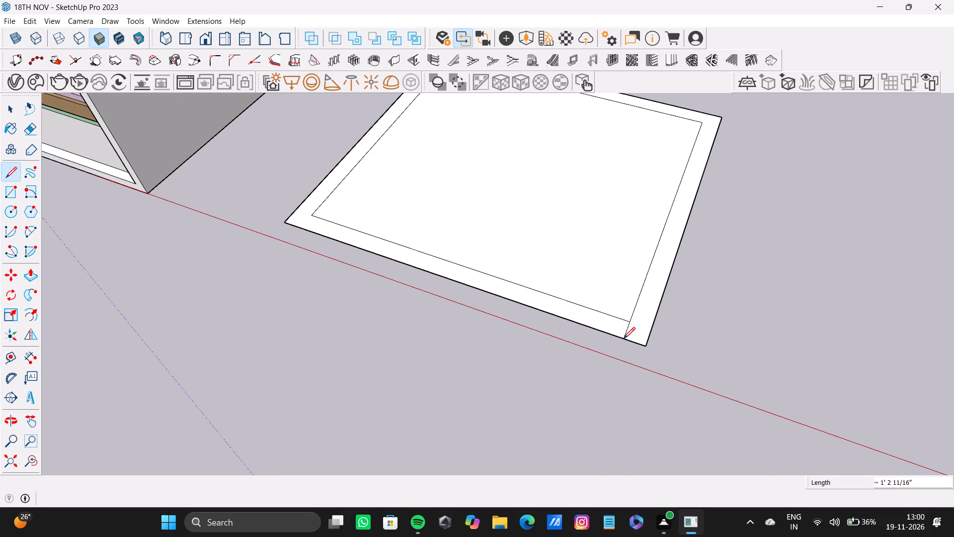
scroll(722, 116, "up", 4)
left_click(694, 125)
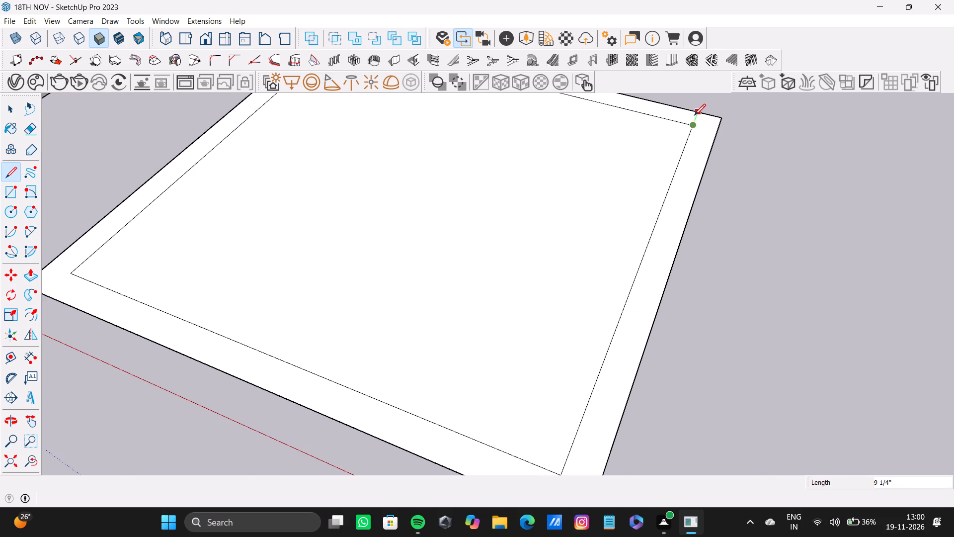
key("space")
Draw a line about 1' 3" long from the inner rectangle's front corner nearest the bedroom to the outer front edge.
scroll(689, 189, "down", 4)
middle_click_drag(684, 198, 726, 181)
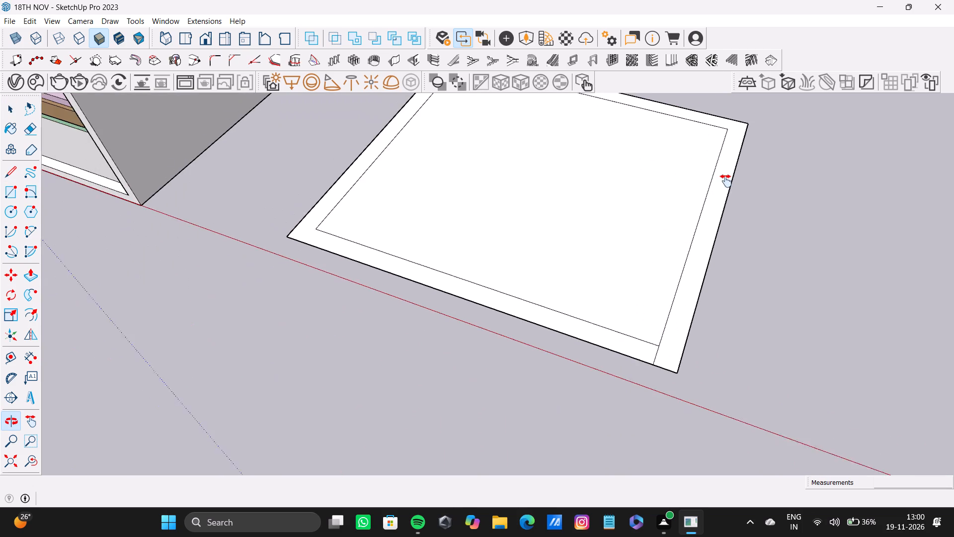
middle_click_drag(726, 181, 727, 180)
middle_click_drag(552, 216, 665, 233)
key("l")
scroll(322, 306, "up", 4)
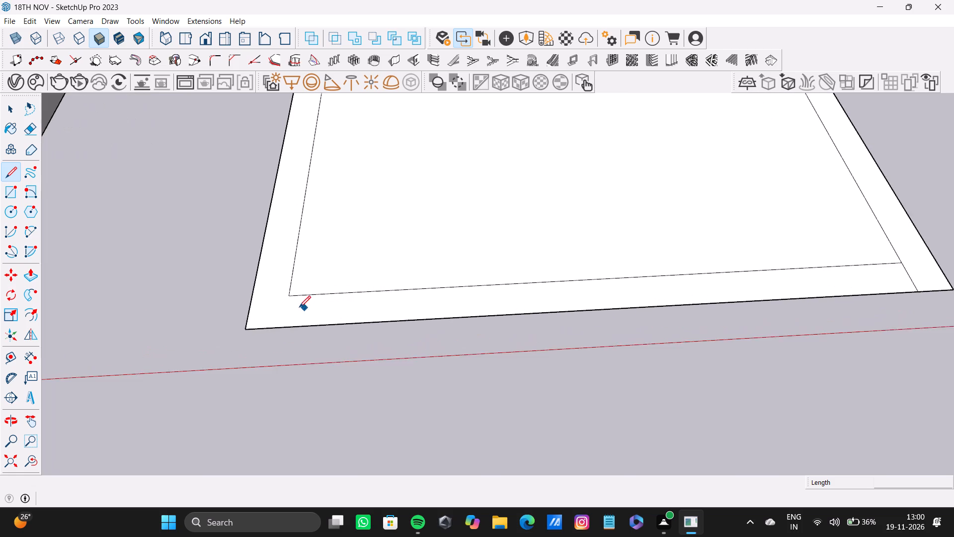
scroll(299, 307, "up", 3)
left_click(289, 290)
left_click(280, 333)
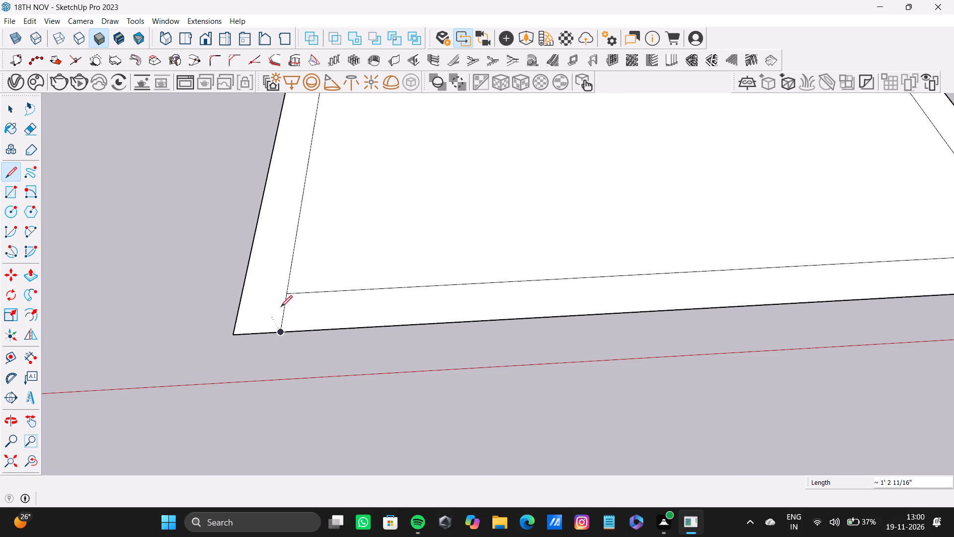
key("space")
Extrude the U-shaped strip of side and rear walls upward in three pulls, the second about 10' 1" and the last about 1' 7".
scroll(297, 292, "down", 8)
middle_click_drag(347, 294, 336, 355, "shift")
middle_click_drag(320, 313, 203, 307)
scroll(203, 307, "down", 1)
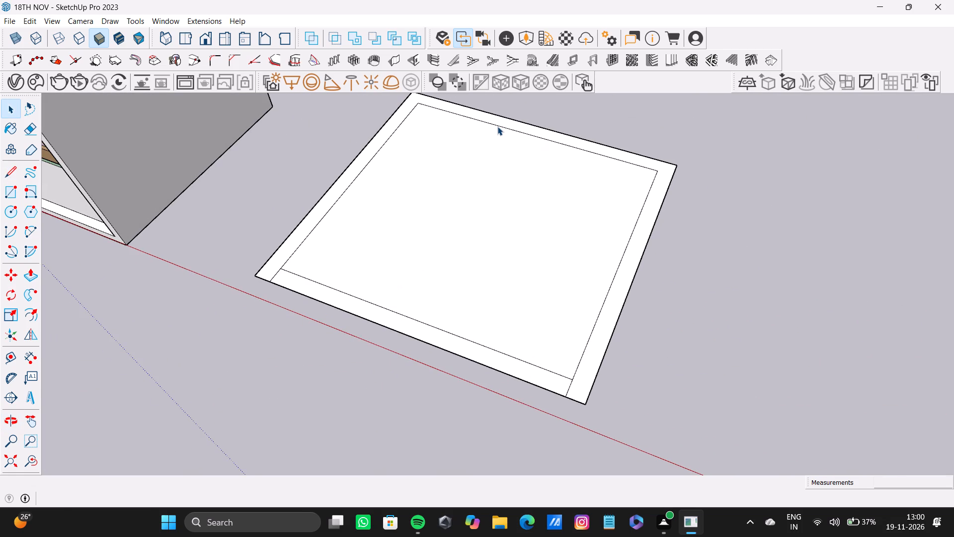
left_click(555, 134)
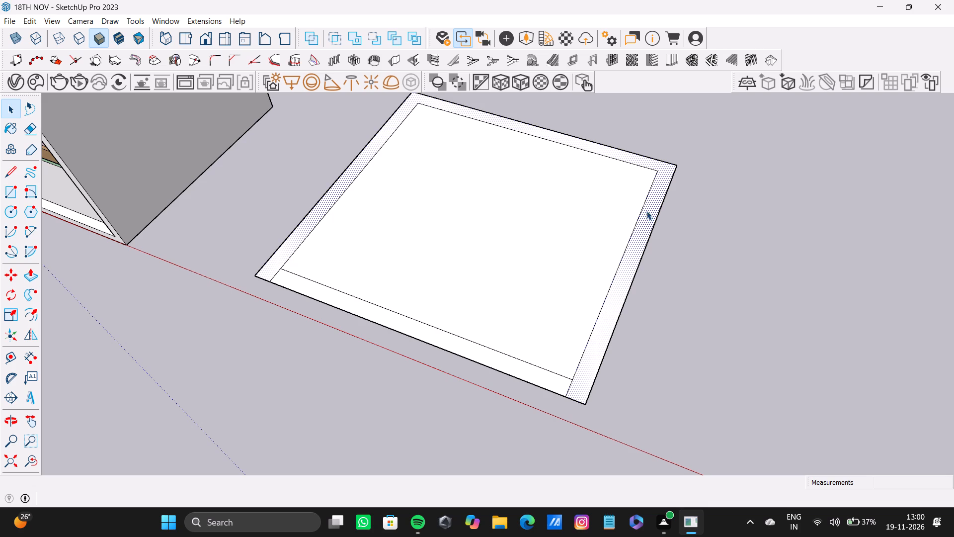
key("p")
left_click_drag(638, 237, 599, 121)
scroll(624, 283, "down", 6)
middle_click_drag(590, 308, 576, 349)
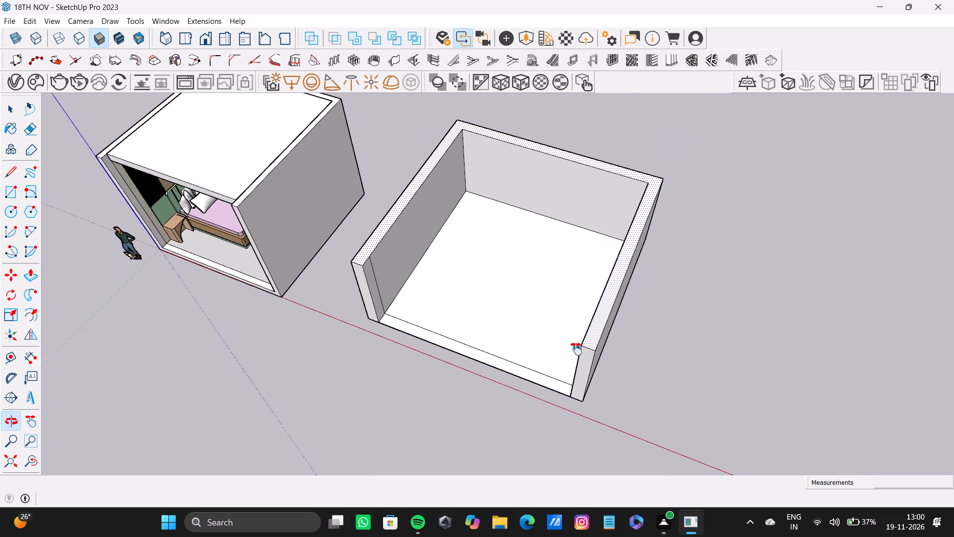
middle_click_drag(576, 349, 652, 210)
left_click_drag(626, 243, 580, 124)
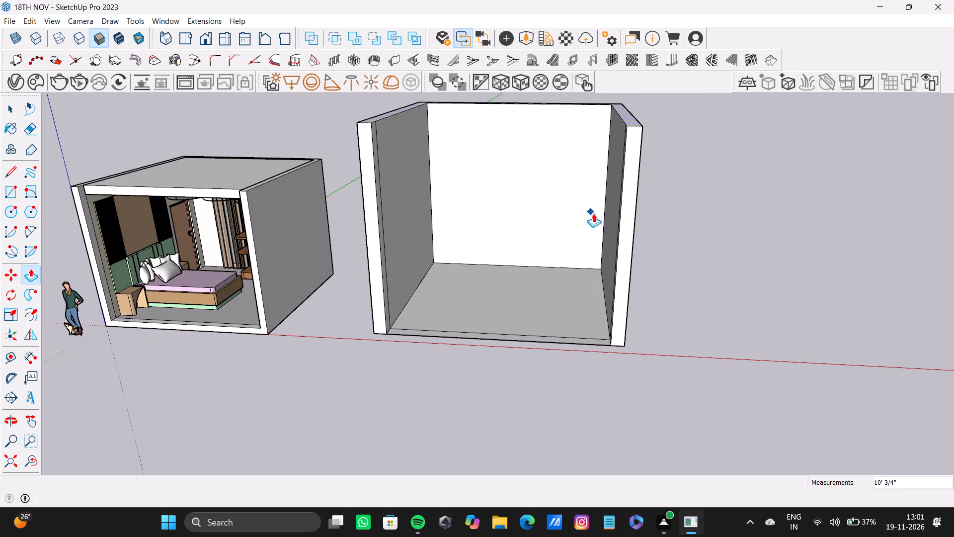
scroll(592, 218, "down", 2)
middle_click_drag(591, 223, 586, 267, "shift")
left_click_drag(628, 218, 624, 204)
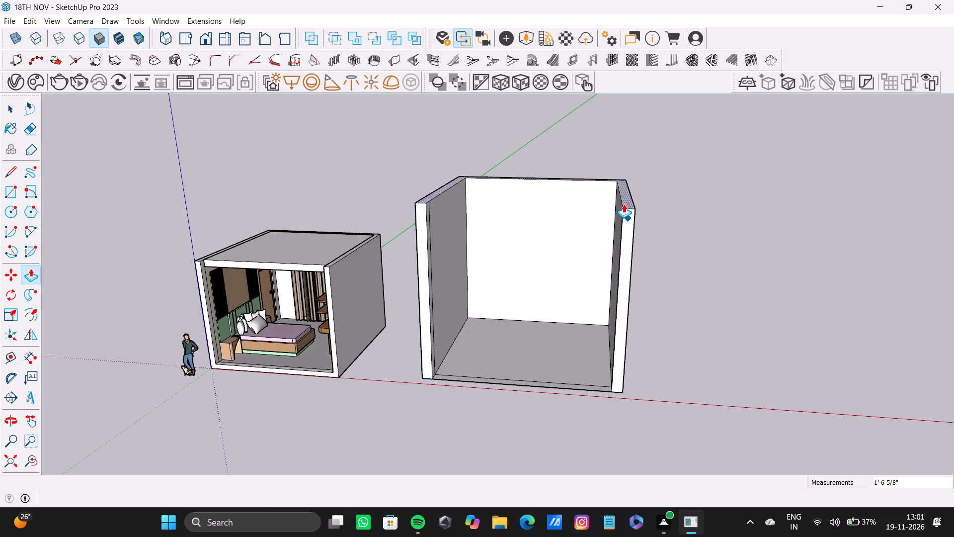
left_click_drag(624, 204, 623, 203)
Undo the wall extrusions, dividing lines, outline move and offset, back to the plain ground rectangle beside the bedroom.
key("ctrl+z")
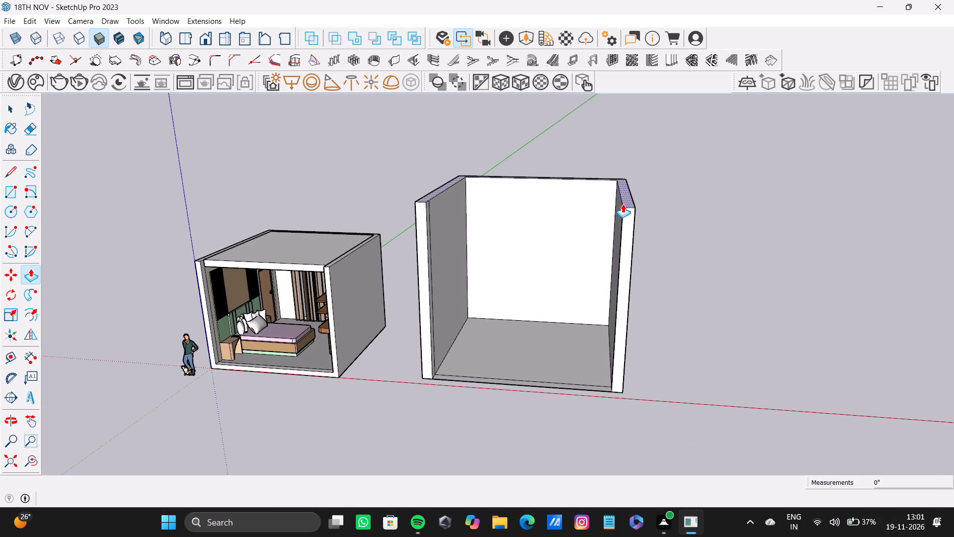
key("ctrl+z")
key("ctrl+z")
key("ctrl+z")
key("ctrl+z")
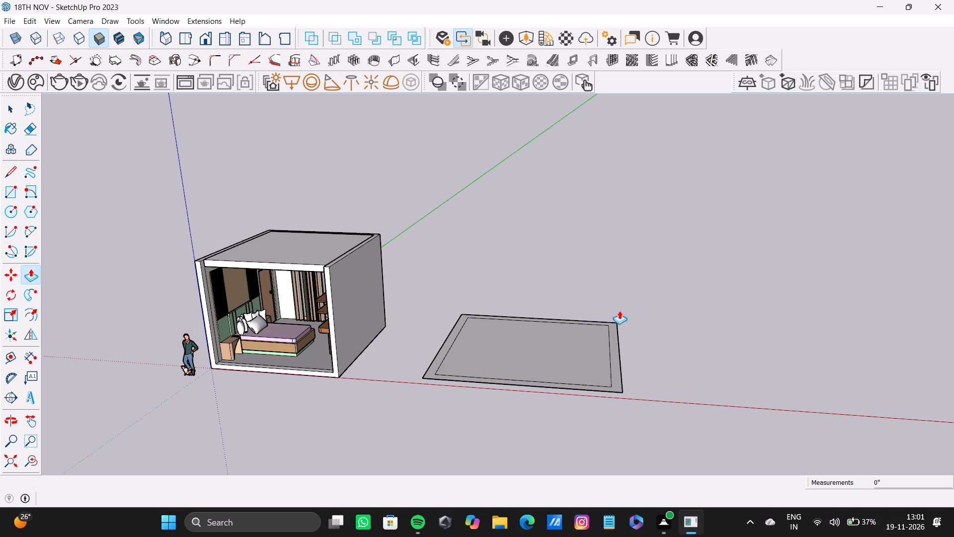
middle_click_drag(542, 309, 542, 382)
key("ctrl+z")
key("ctrl+z")
key("ctrl+z")
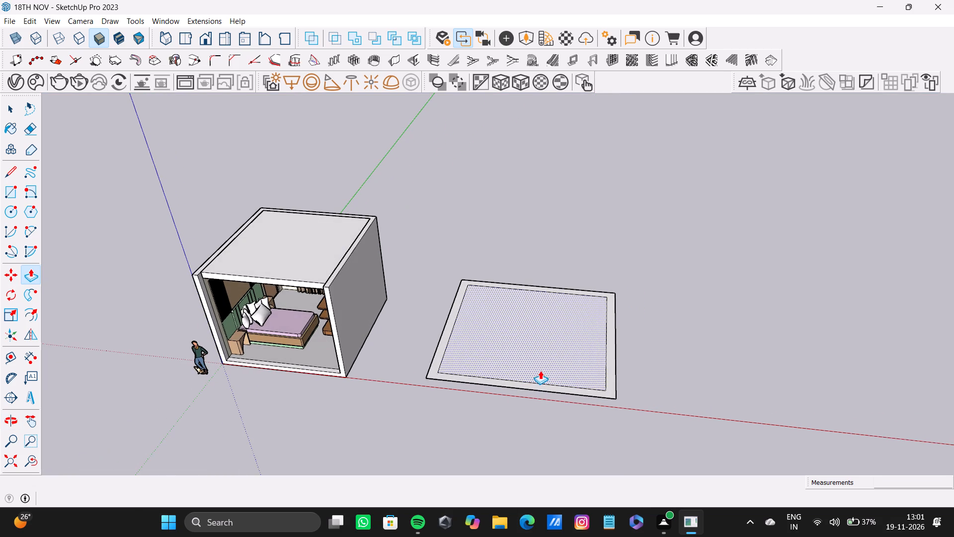
key("ctrl+z")
key("ctrl+z")
key("space")
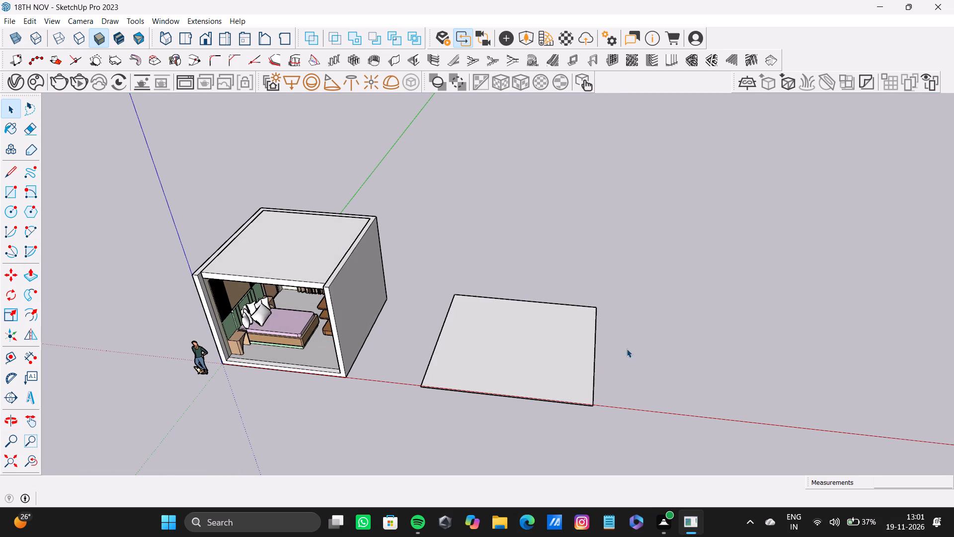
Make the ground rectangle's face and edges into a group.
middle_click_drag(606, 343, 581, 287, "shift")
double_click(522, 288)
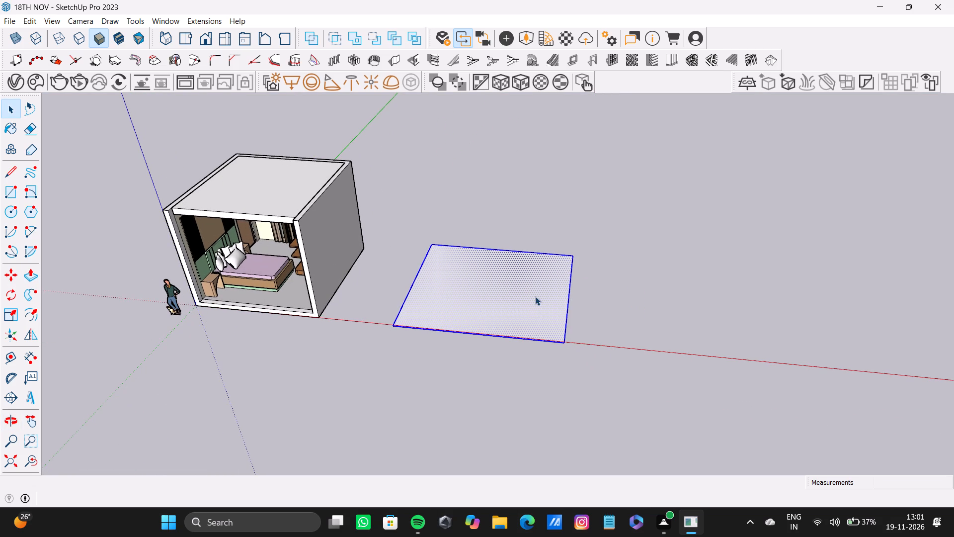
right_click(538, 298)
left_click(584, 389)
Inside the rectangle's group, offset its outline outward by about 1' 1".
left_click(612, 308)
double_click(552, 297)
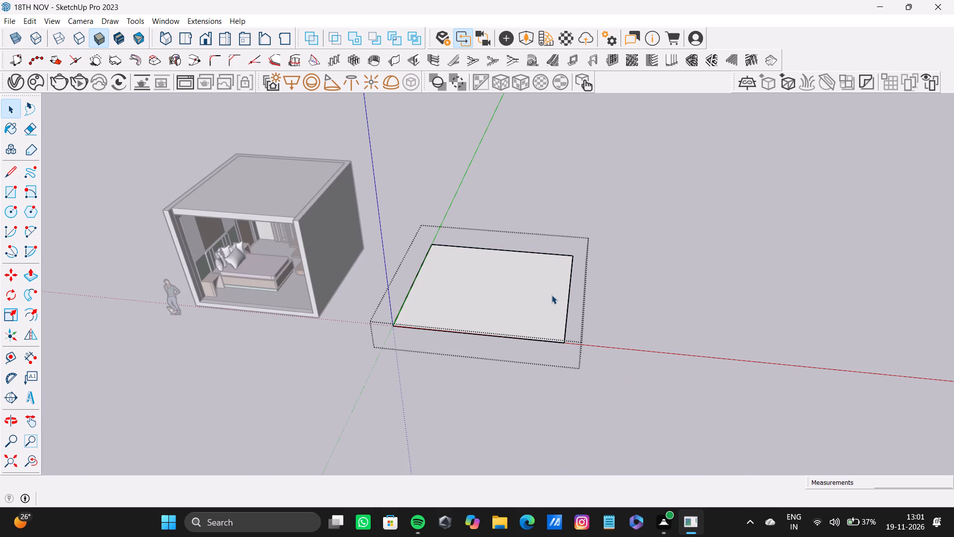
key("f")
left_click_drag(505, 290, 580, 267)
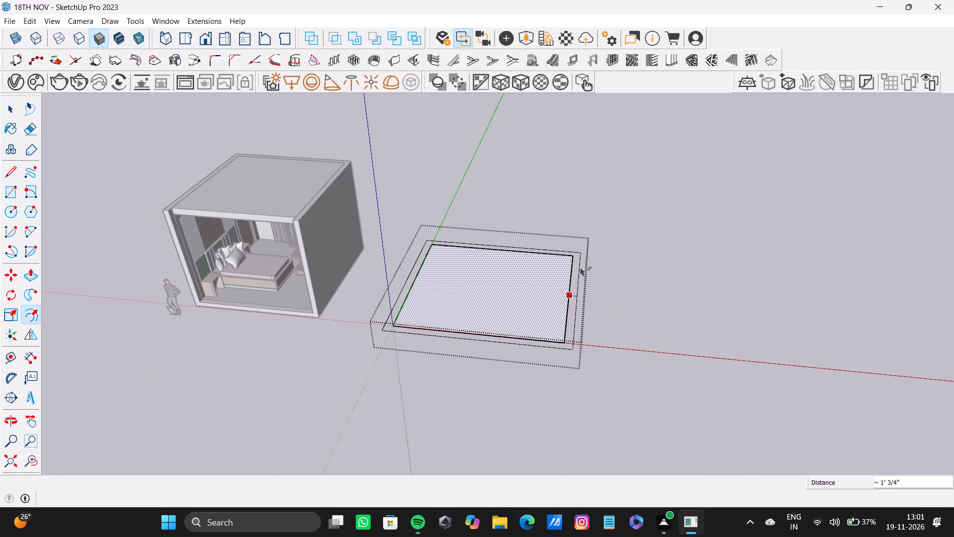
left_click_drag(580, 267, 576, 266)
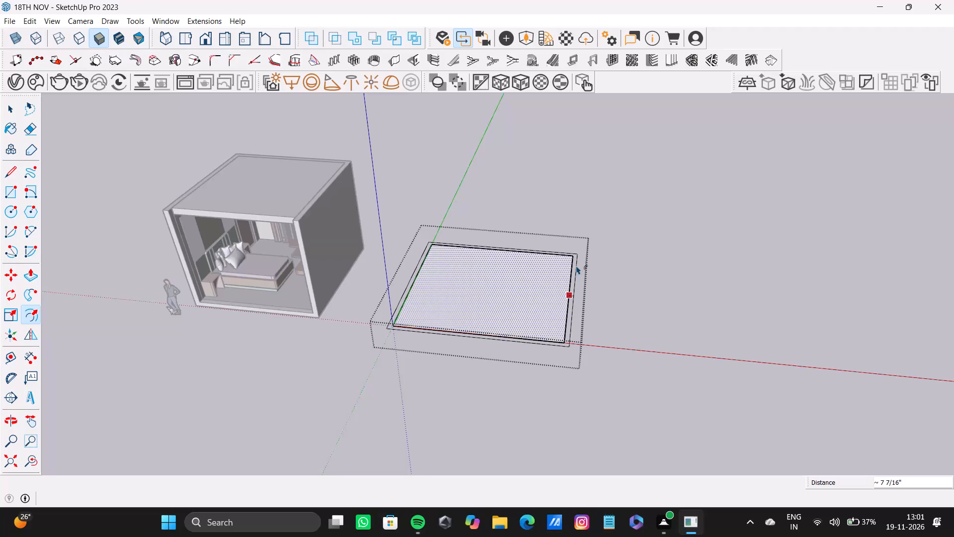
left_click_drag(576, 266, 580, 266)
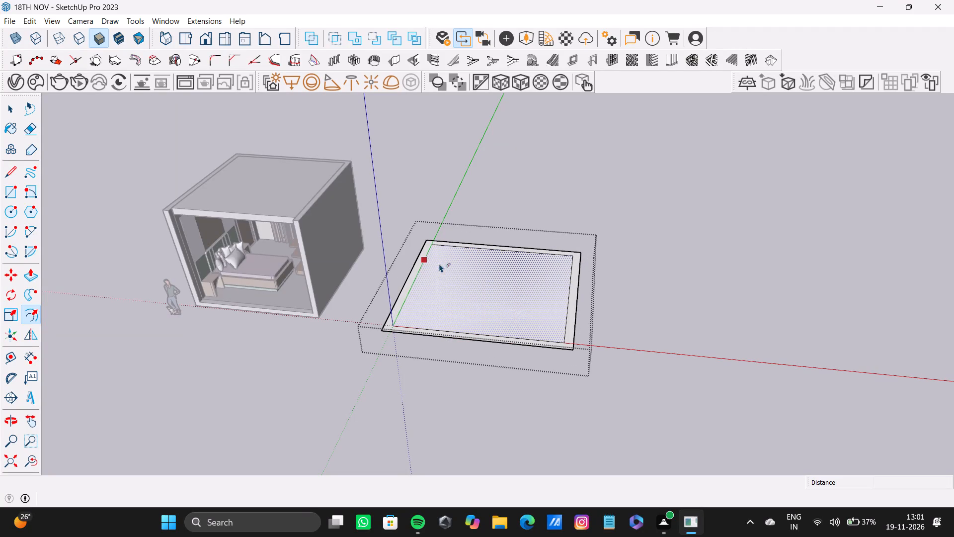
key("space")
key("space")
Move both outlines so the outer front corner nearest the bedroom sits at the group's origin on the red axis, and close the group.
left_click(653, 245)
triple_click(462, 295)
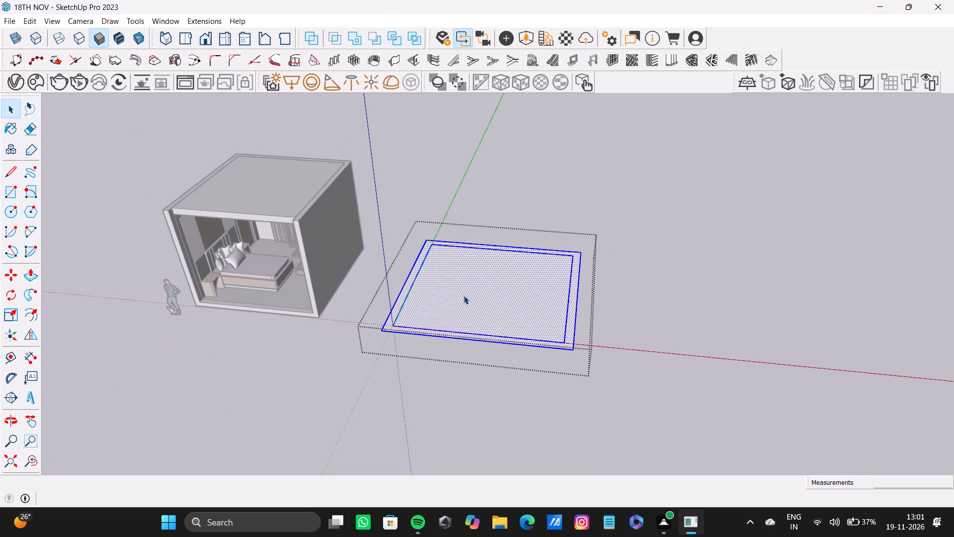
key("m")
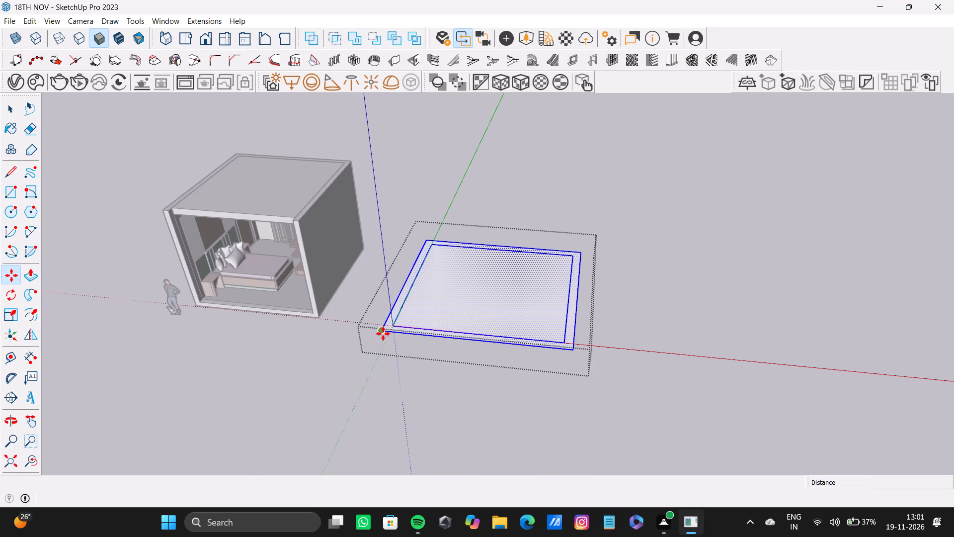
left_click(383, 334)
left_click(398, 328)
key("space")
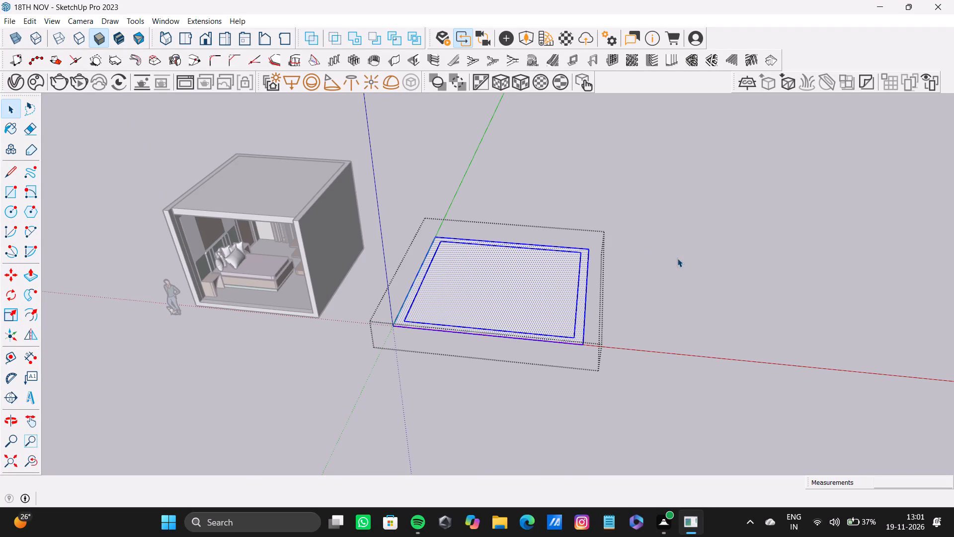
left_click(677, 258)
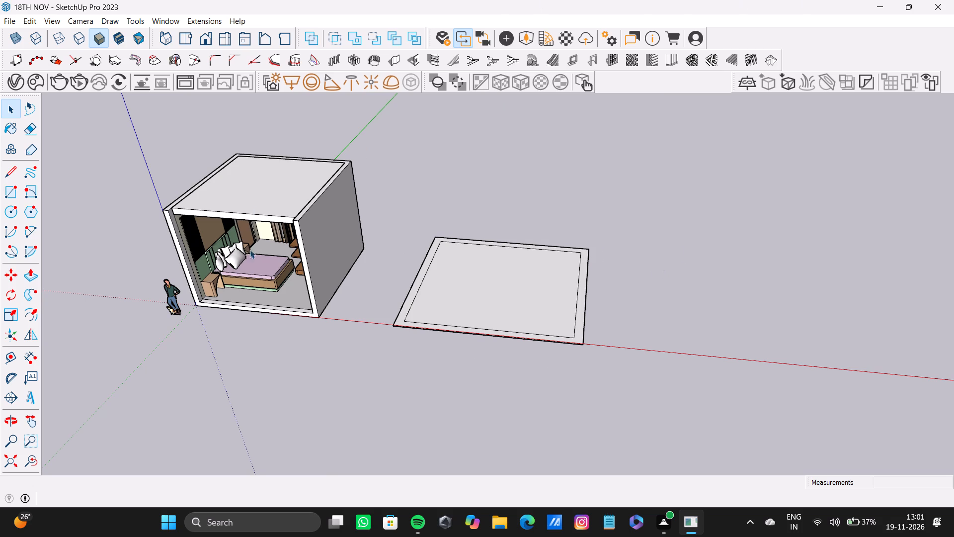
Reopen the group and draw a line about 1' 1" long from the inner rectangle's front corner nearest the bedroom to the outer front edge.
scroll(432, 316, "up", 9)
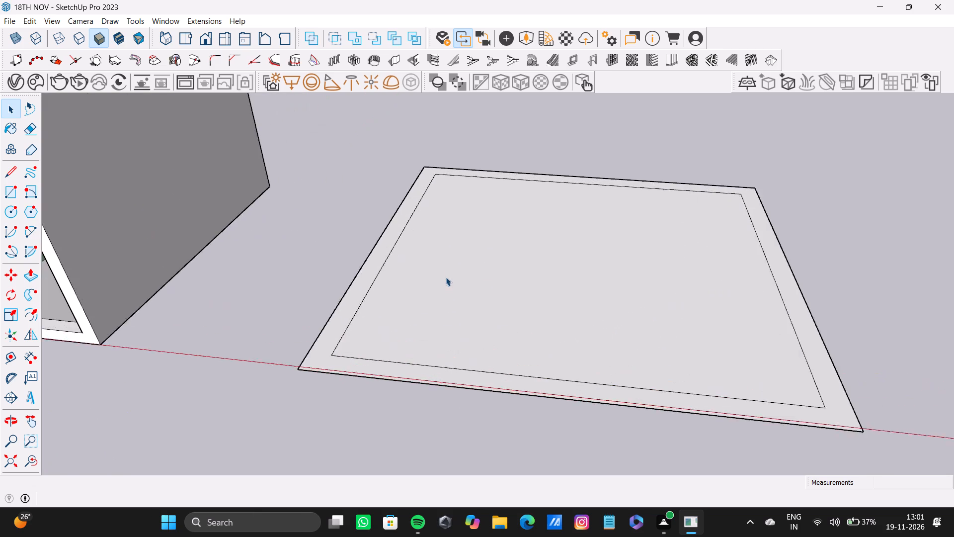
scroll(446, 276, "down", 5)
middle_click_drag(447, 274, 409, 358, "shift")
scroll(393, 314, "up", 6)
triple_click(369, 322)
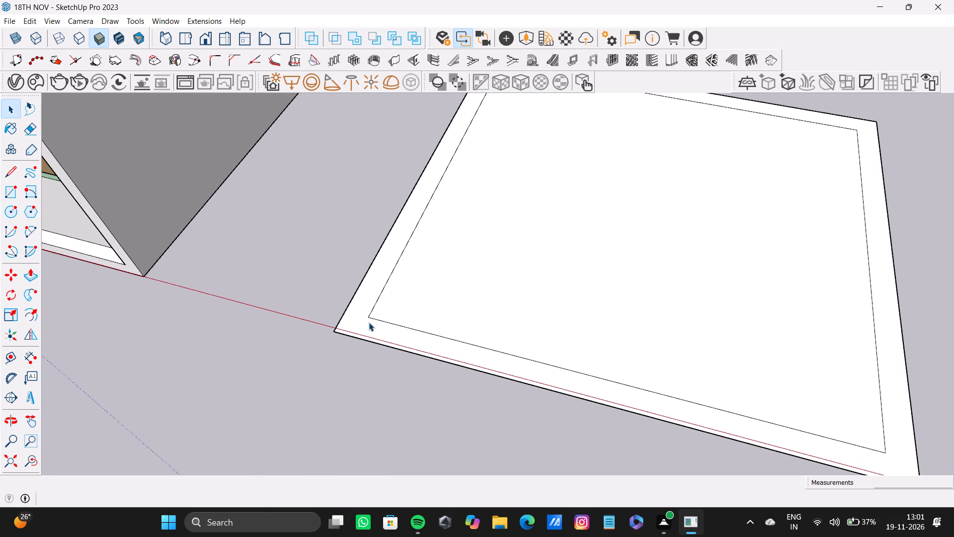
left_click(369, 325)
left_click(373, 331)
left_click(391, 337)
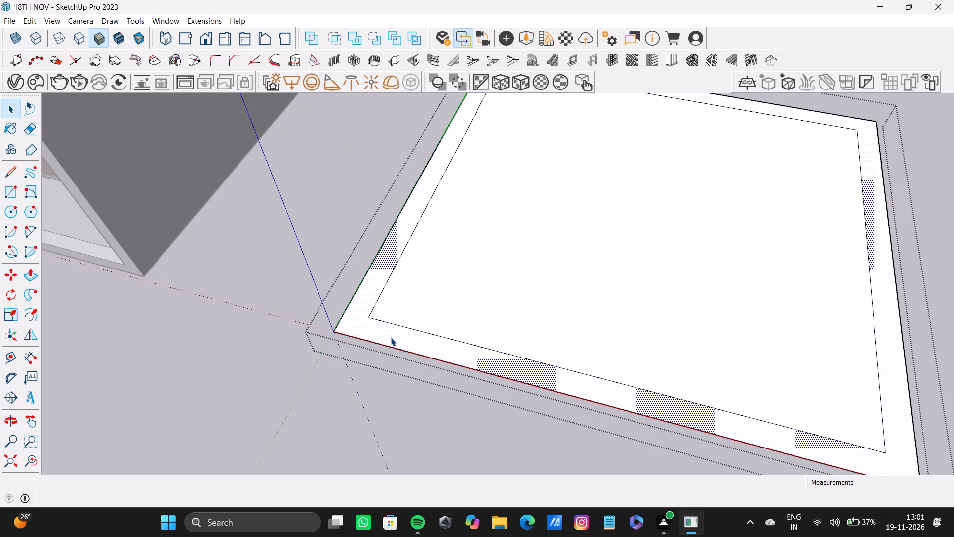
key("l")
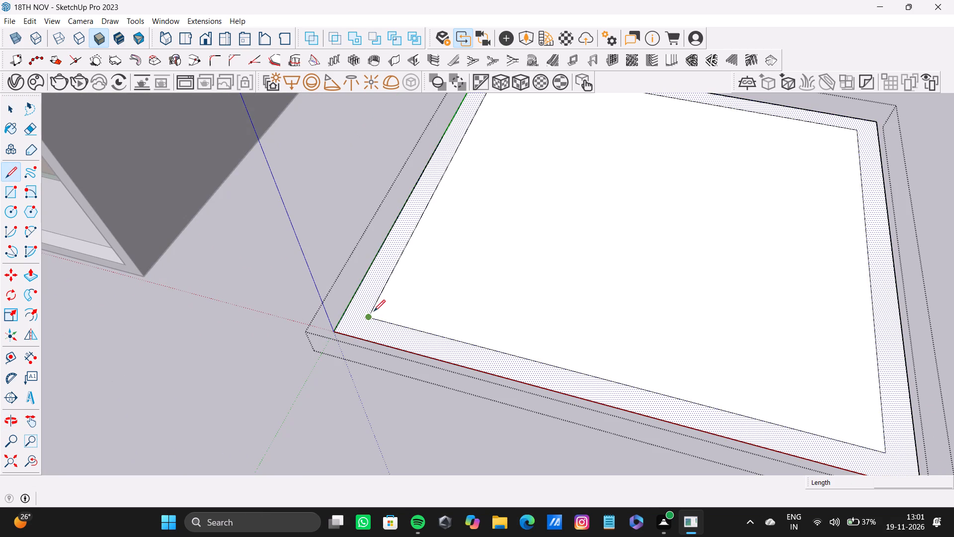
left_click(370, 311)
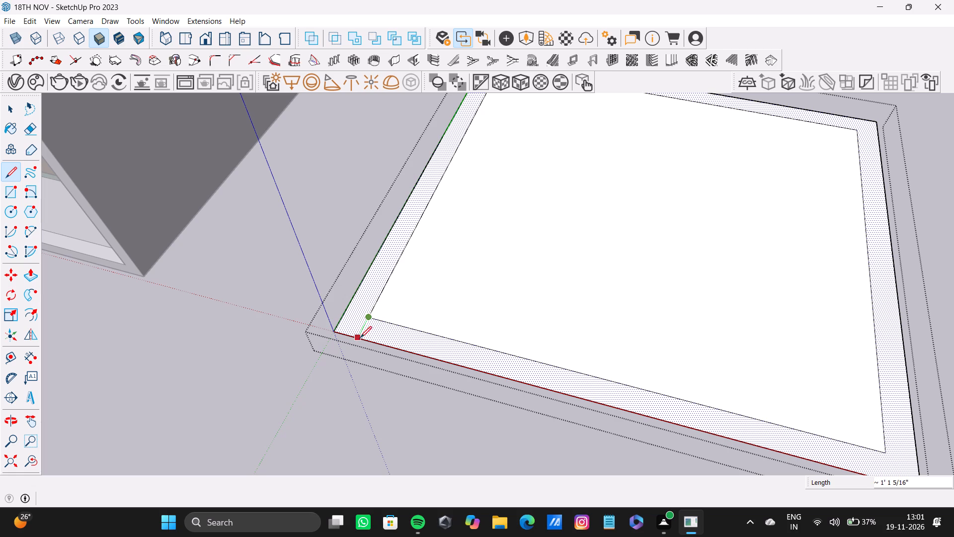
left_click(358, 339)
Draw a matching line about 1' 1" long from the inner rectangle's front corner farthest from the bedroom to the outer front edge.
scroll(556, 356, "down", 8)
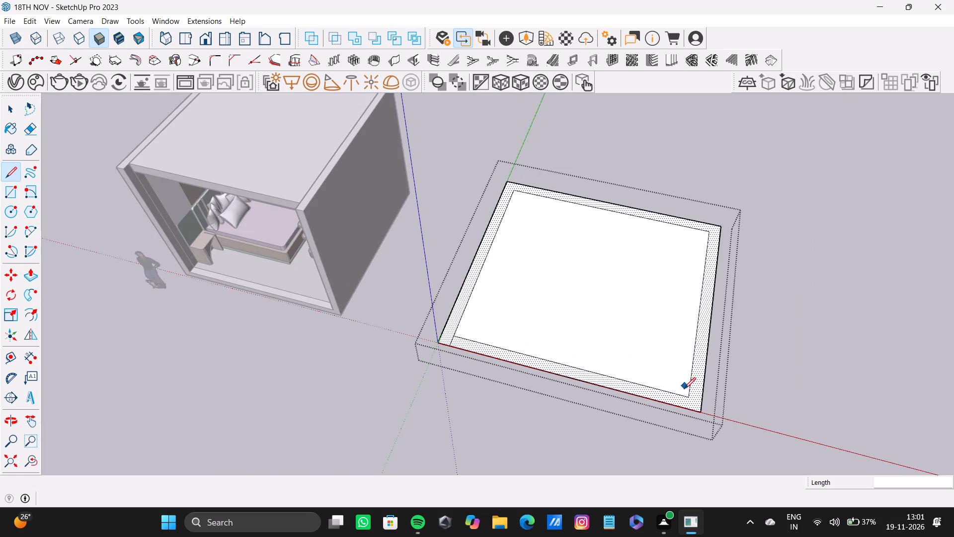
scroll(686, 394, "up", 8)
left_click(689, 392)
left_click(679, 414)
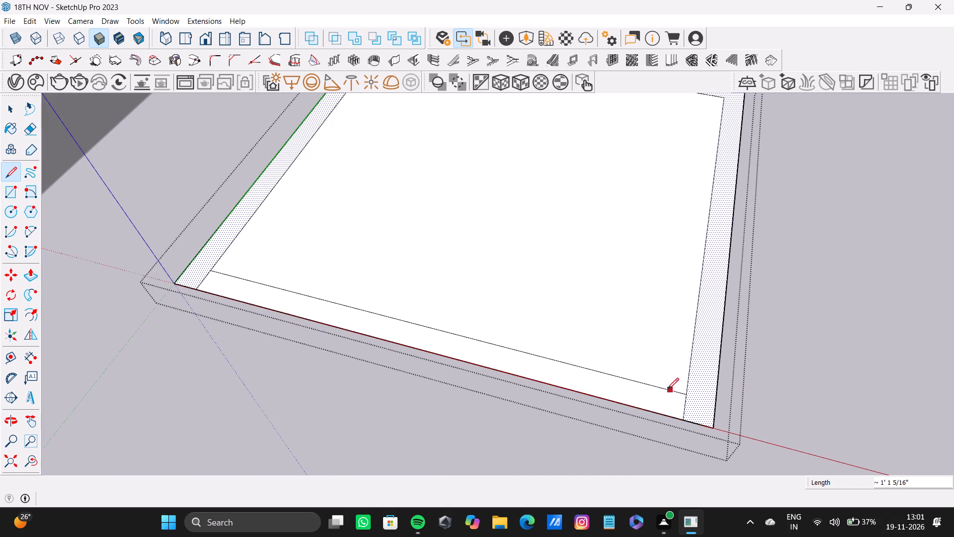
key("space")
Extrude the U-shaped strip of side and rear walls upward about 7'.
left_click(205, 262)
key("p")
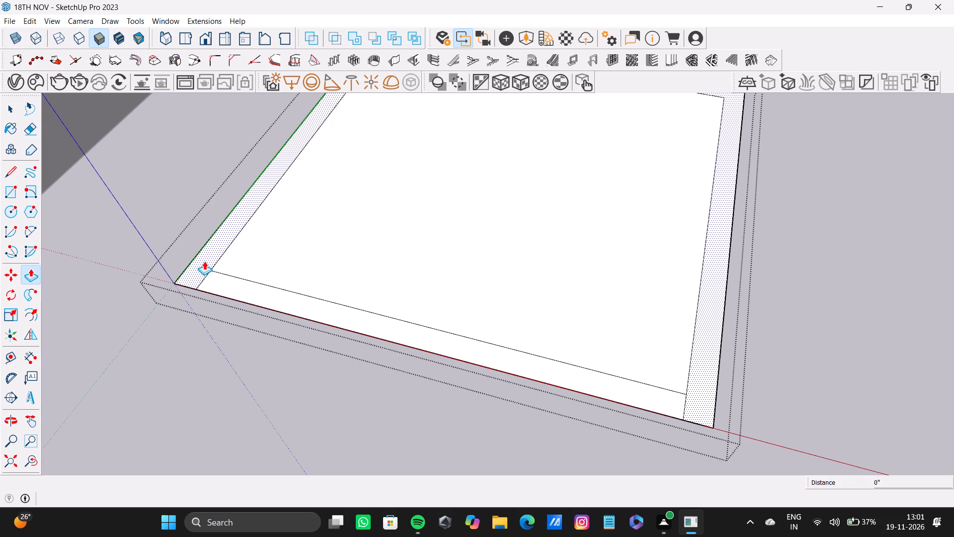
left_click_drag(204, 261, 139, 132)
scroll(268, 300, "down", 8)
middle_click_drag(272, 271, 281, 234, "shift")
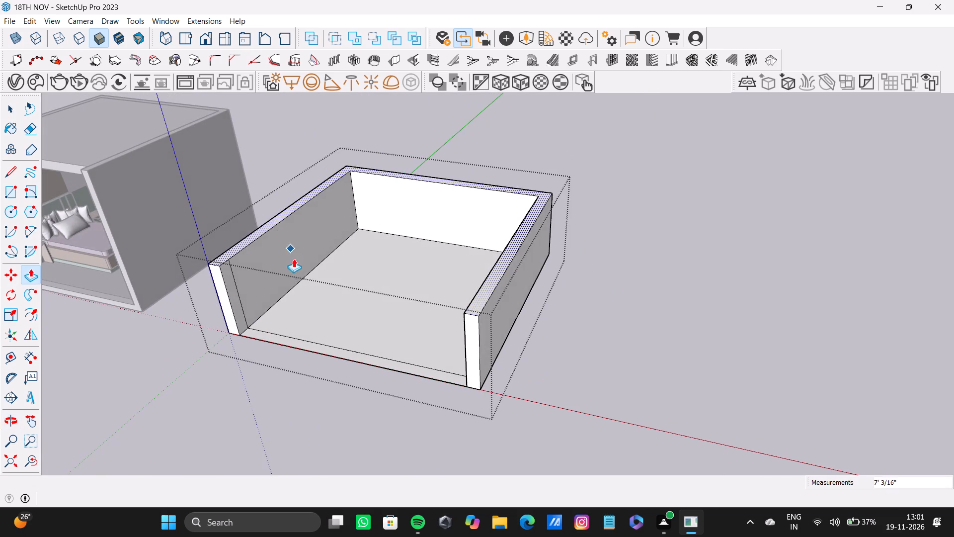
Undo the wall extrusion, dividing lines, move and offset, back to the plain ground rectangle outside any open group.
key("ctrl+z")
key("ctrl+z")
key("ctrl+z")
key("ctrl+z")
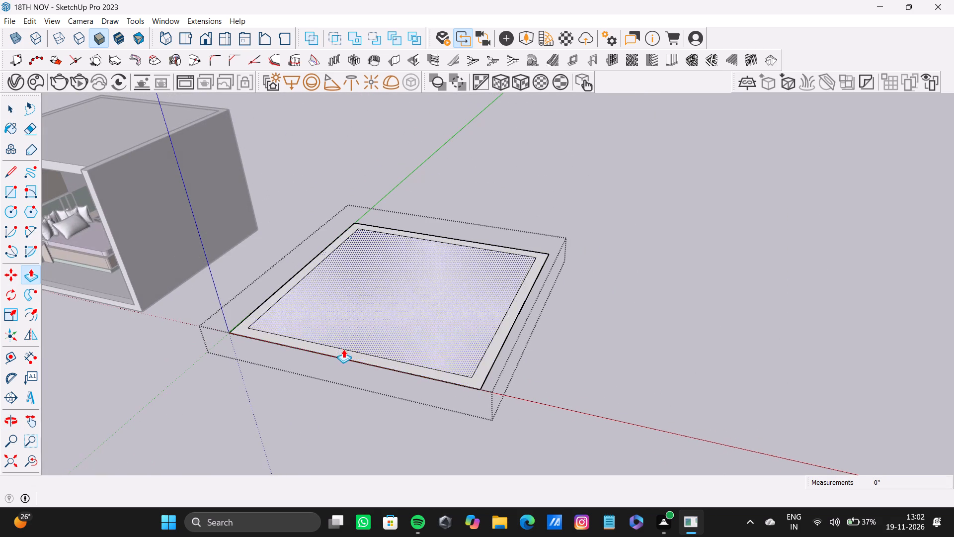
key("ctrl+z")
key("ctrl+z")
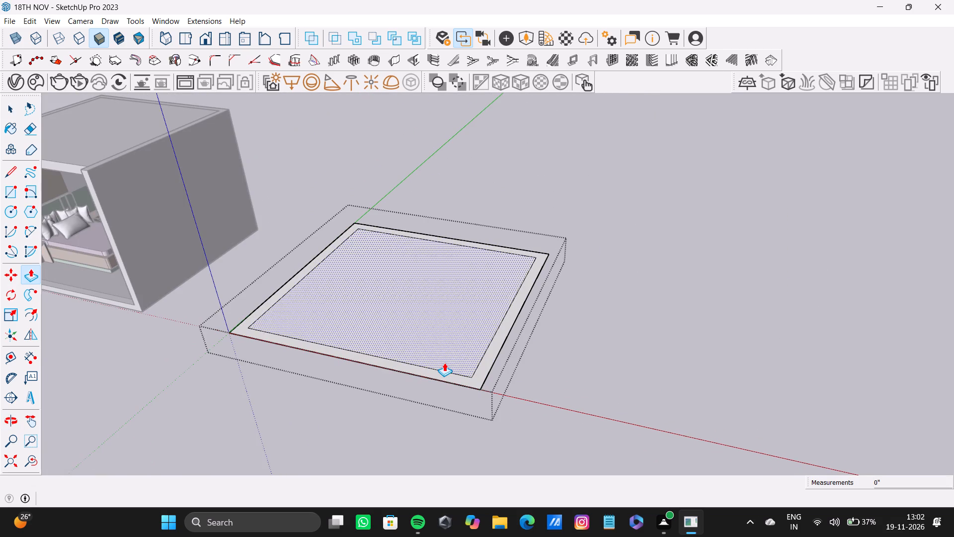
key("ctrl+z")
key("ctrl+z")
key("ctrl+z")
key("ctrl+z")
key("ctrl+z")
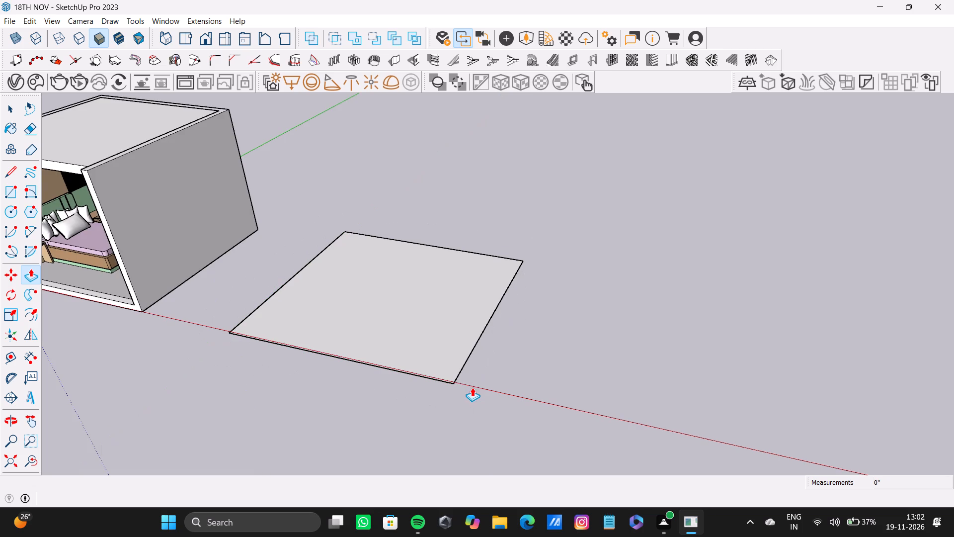
Extrude the plain ground rectangle beside the bedroom upward about 8" to form a floor slab.
key("ctrl+z")
left_click_drag(404, 346, 400, 340)
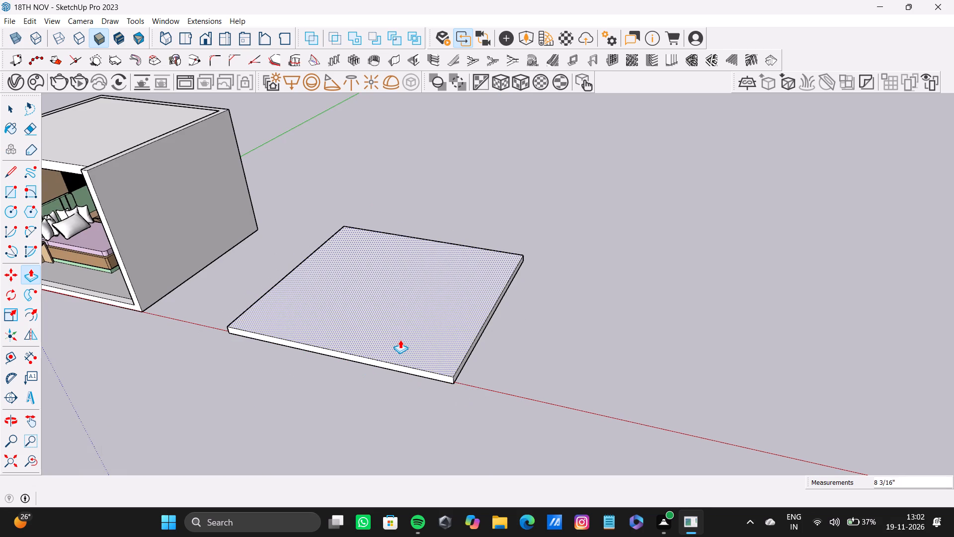
left_click_drag(400, 340, 401, 341)
key("space")
left_click(537, 332)
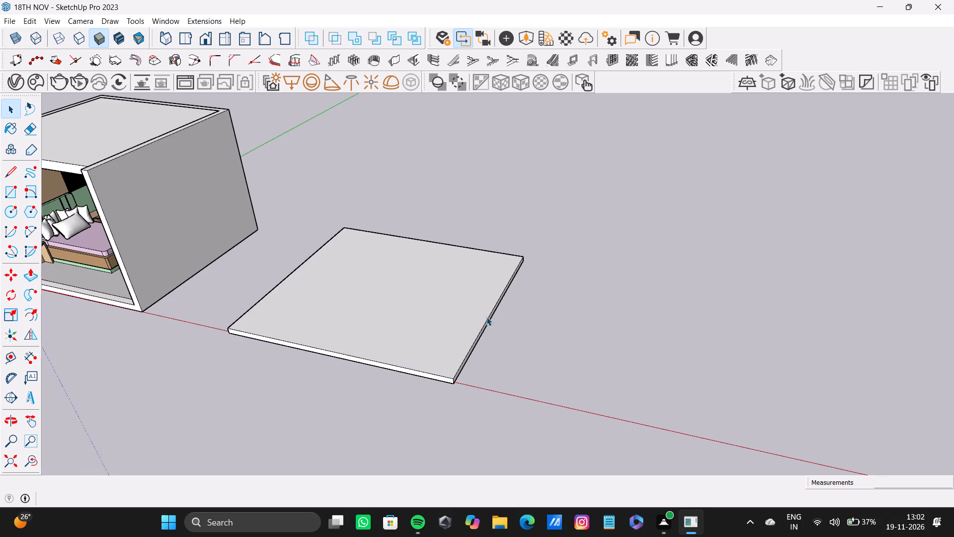
Offset the slab's top outline inward by about 8 5/8" to mark the wall thickness.
middle_click_drag(358, 339, 407, 241)
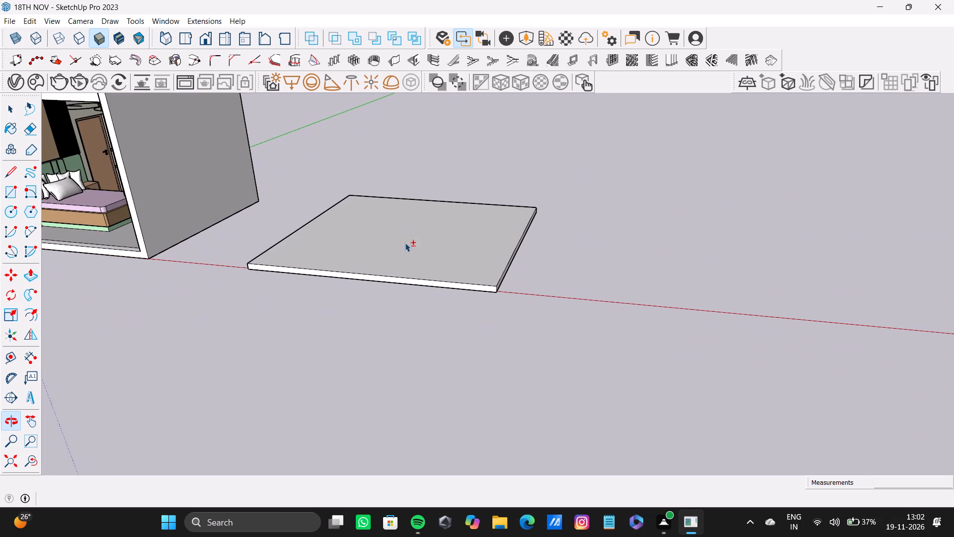
left_click(403, 245)
key("f")
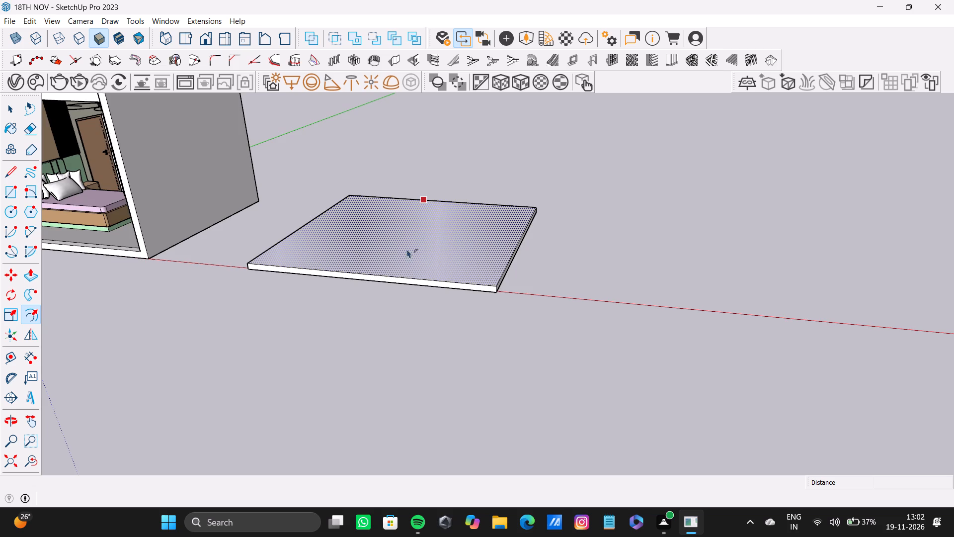
middle_click_drag(410, 247, 408, 358)
left_click_drag(424, 233, 429, 173)
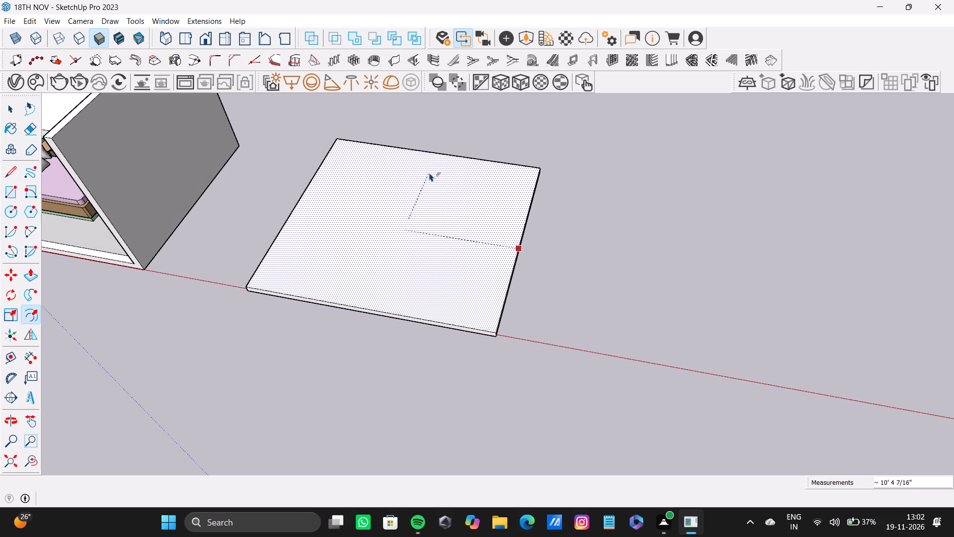
left_click_drag(429, 173, 491, 303)
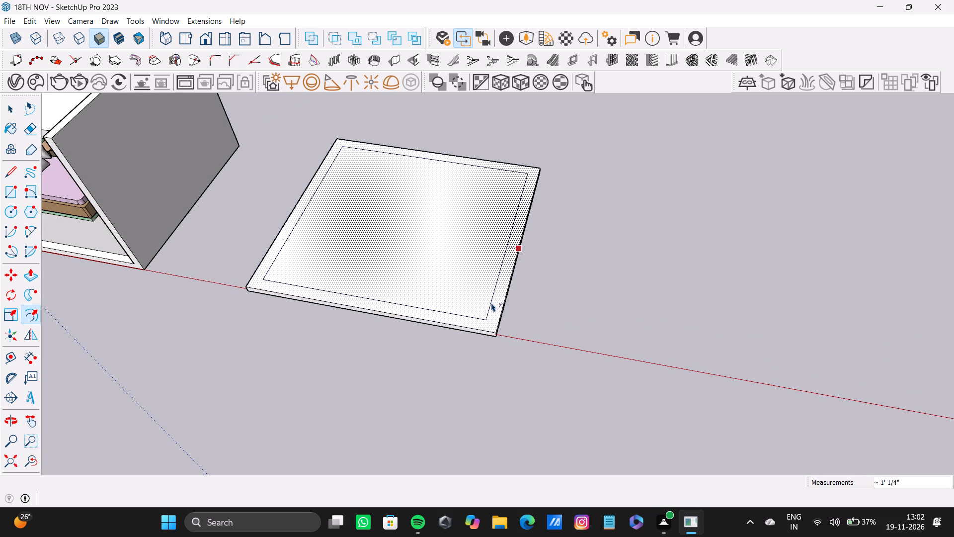
left_click_drag(491, 303, 495, 302)
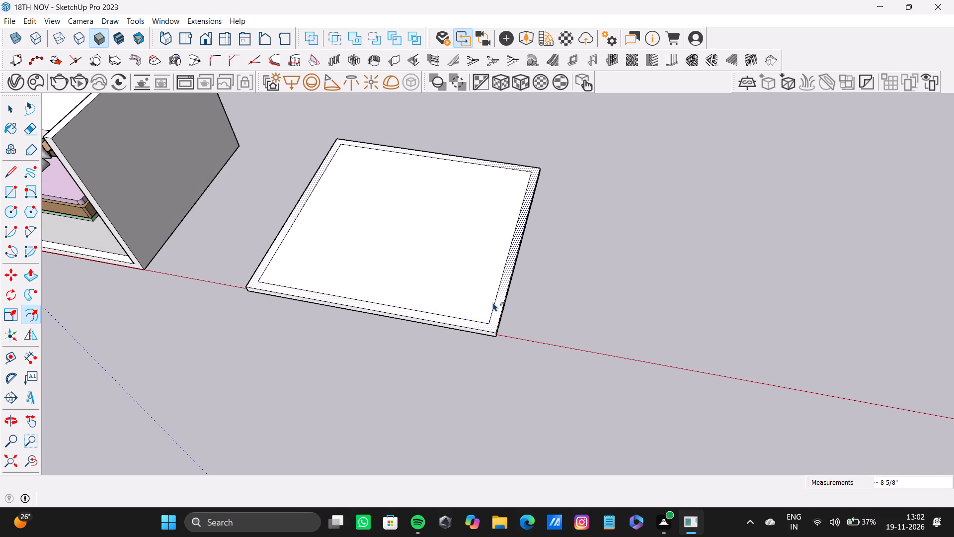
Draw a line from the inner rectangle's front corner nearest the bedroom straight to the slab's outer front edge.
key("space")
key("l")
scroll(338, 144, "up", 2)
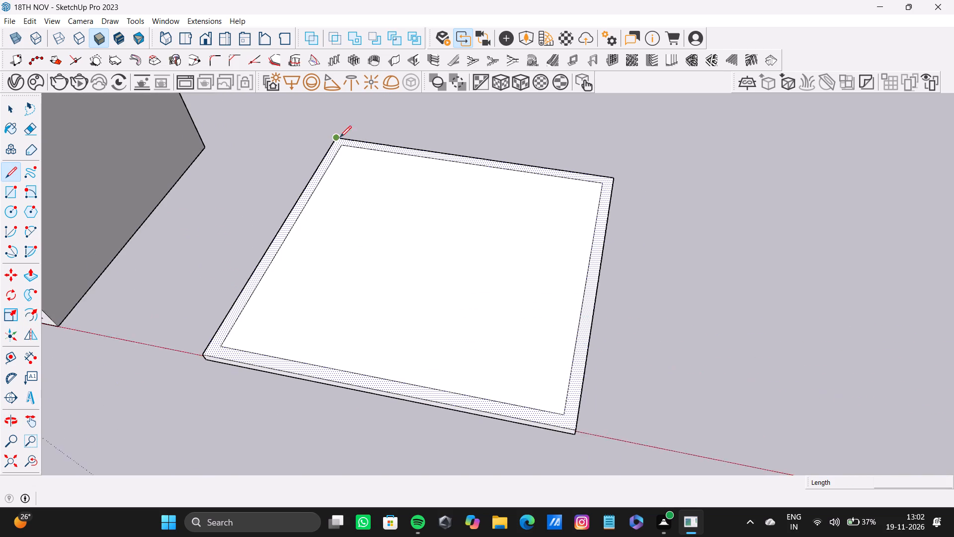
scroll(340, 137, "up", 13)
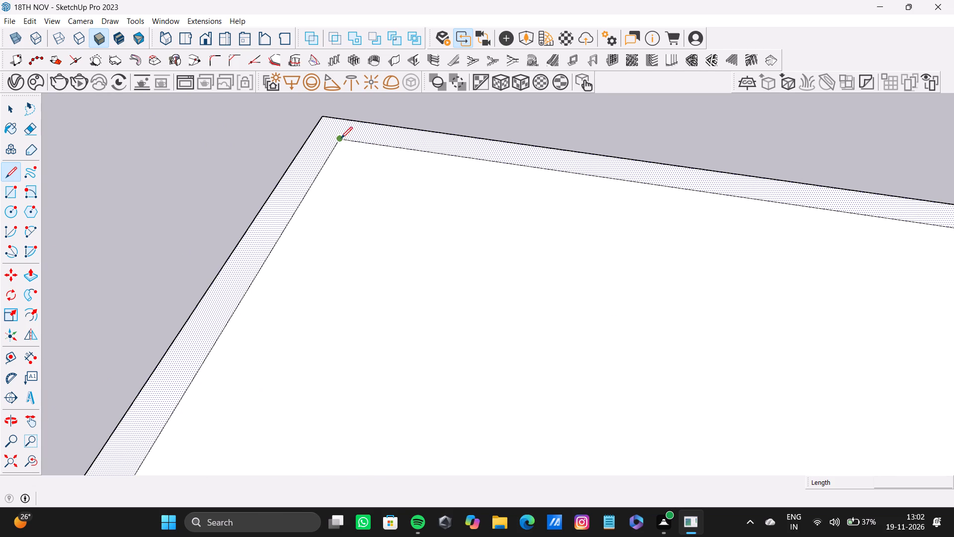
scroll(413, 236, "down", 13)
middle_click_drag(584, 350, 410, 147, "shift")
scroll(135, 324, "up", 7)
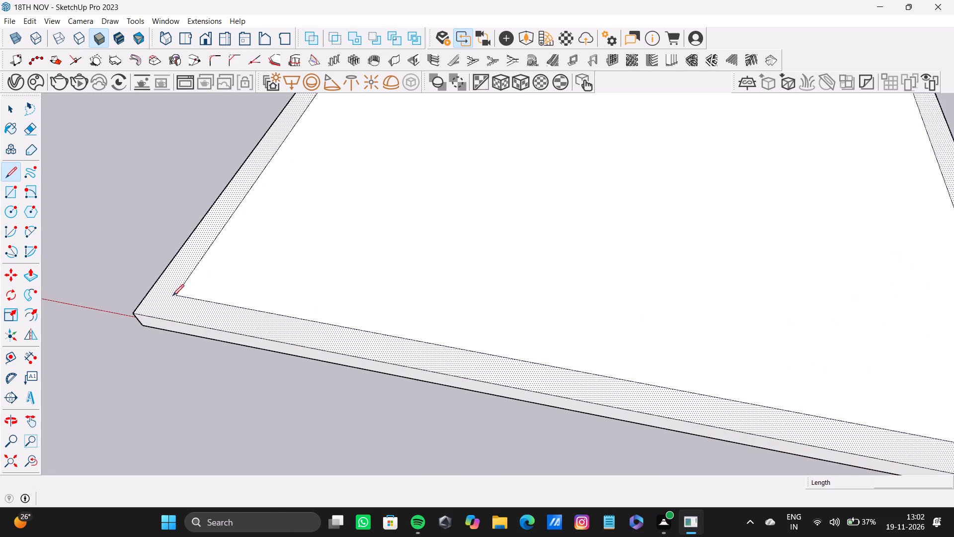
scroll(172, 296, "up", 2)
left_click(178, 293)
left_click(159, 327)
scroll(415, 395, "down", 9)
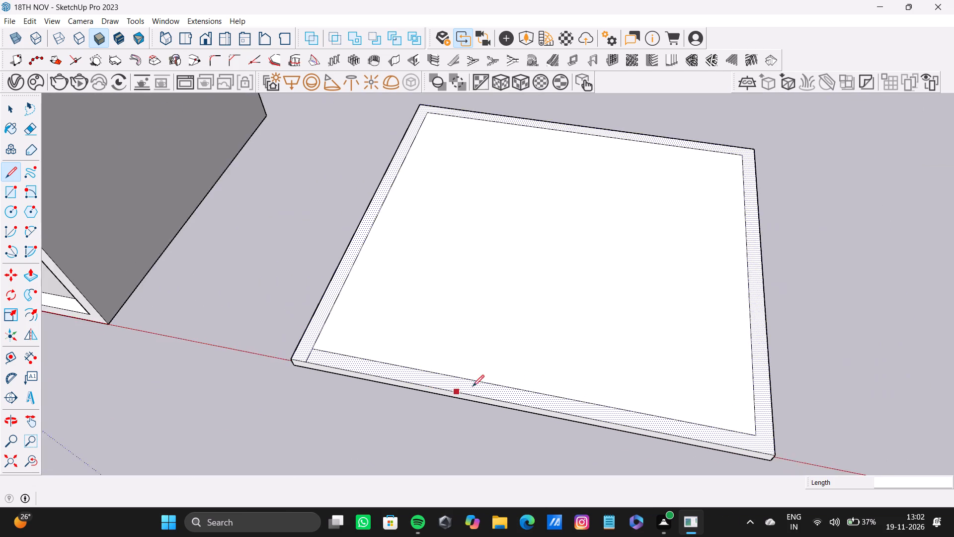
Draw a matching line from the inner rectangle's front corner farthest from the bedroom to the slab's outer front edge.
middle_click_drag(513, 381, 343, 321, "shift")
scroll(605, 419, "up", 11)
left_click(551, 349)
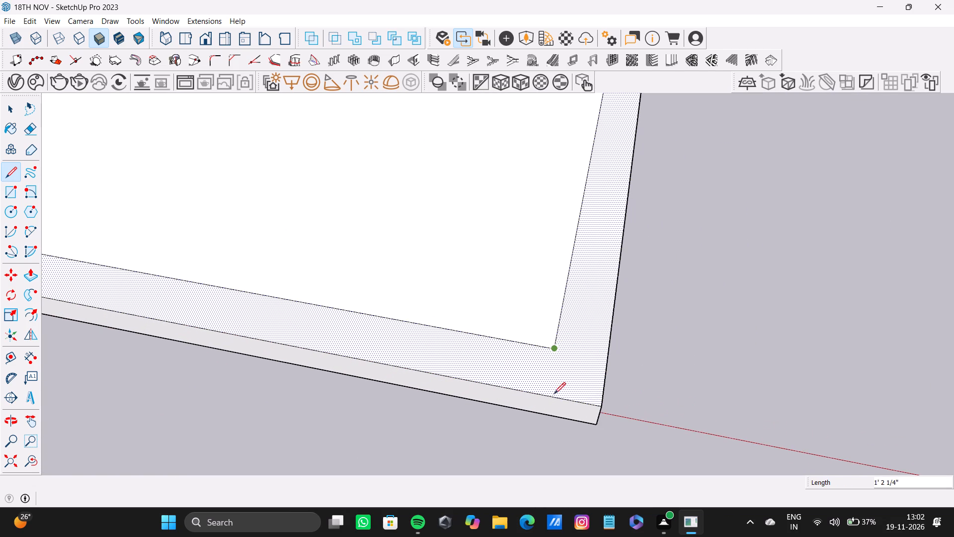
left_click(551, 399)
scroll(467, 304, "down", 19)
middle_click_drag(385, 254, 406, 313, "shift")
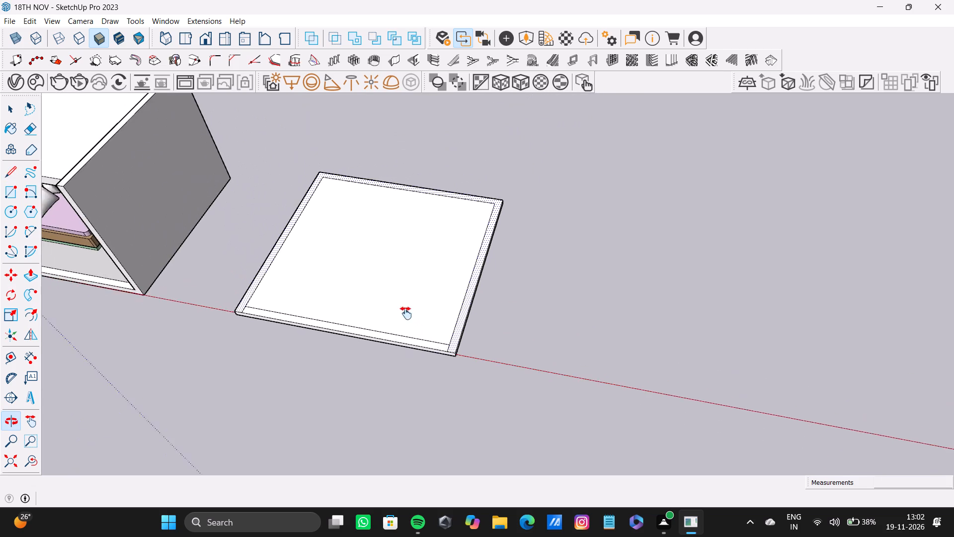
middle_click_drag(406, 313, 394, 328, "shift")
Extrude the U-shaped strip of side and rear walls upward from the slab.
key("space")
scroll(477, 305, "up", 4)
left_click(455, 314)
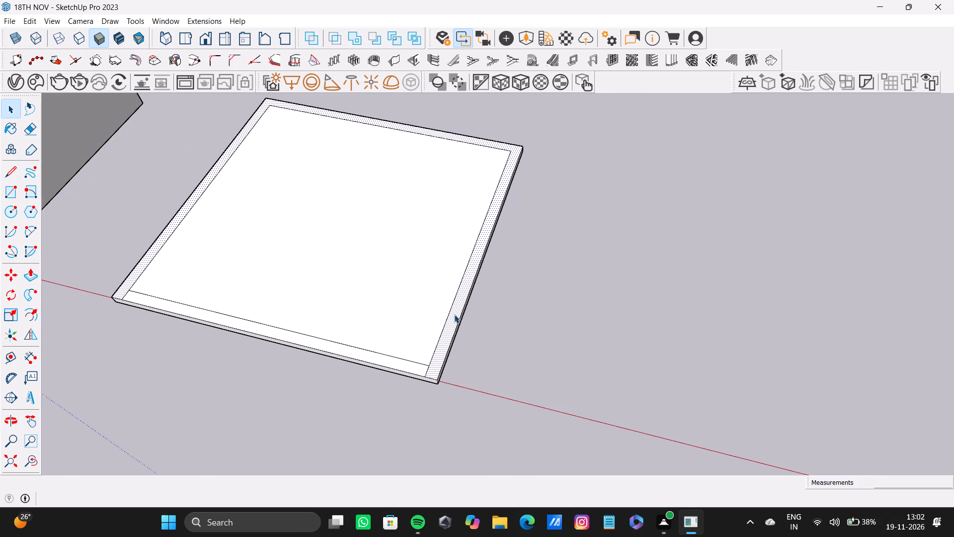
key("p")
left_click_drag(454, 314, 381, 189)
scroll(393, 244, "down", 8)
middle_click_drag(489, 290, 447, 153, "shift")
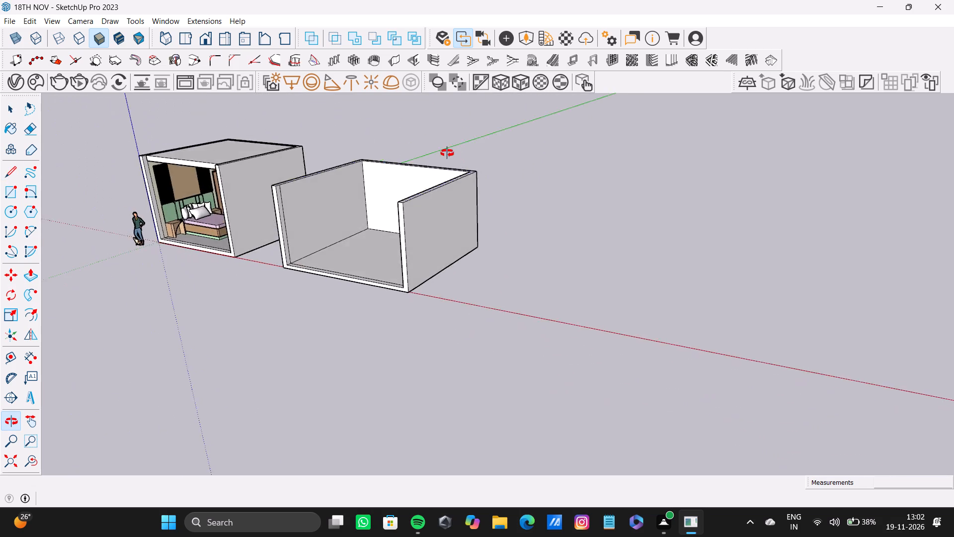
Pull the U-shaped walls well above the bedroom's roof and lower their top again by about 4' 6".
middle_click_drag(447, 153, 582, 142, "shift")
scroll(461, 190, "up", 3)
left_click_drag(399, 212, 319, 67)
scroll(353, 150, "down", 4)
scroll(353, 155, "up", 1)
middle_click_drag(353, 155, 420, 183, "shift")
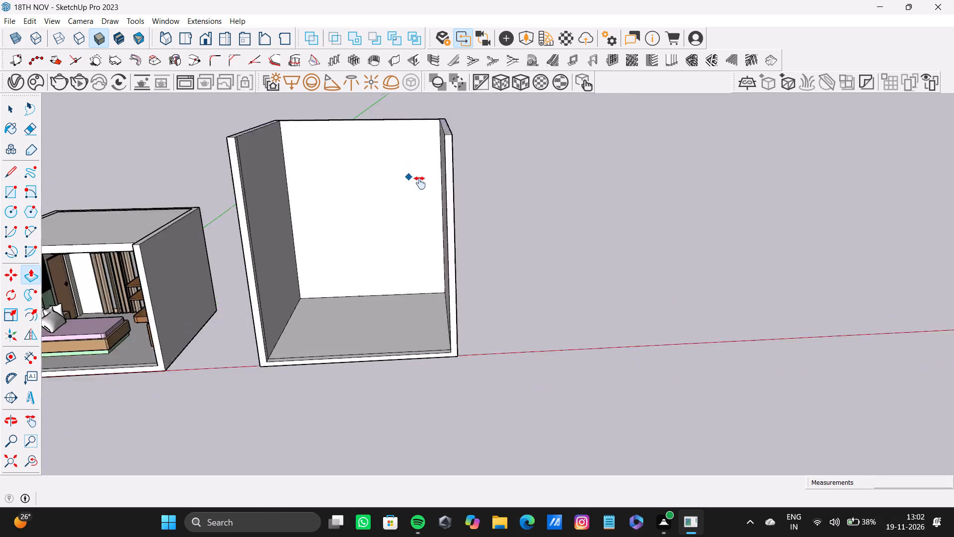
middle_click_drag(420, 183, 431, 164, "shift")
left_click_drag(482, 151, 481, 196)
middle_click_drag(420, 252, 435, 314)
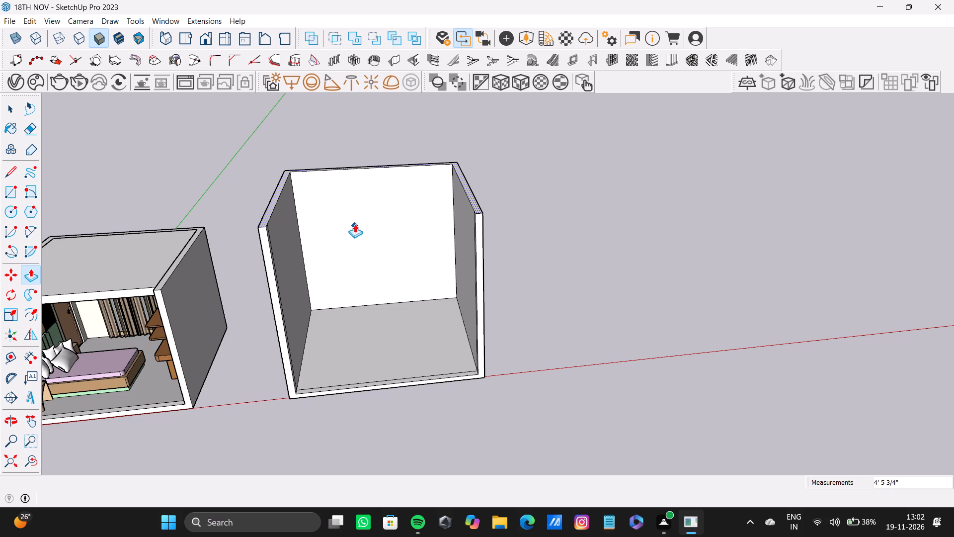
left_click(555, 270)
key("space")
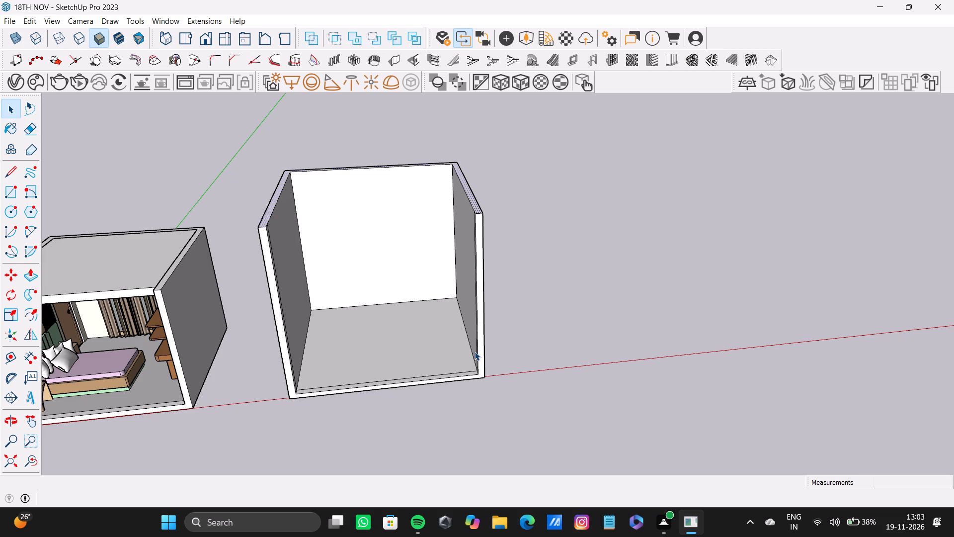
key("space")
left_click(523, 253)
Examine the new room's walls from several angles, comparing their height with the bedroom's.
scroll(407, 243, "down", 3)
middle_click_drag(408, 248, 344, 178)
scroll(349, 257, "up", 6)
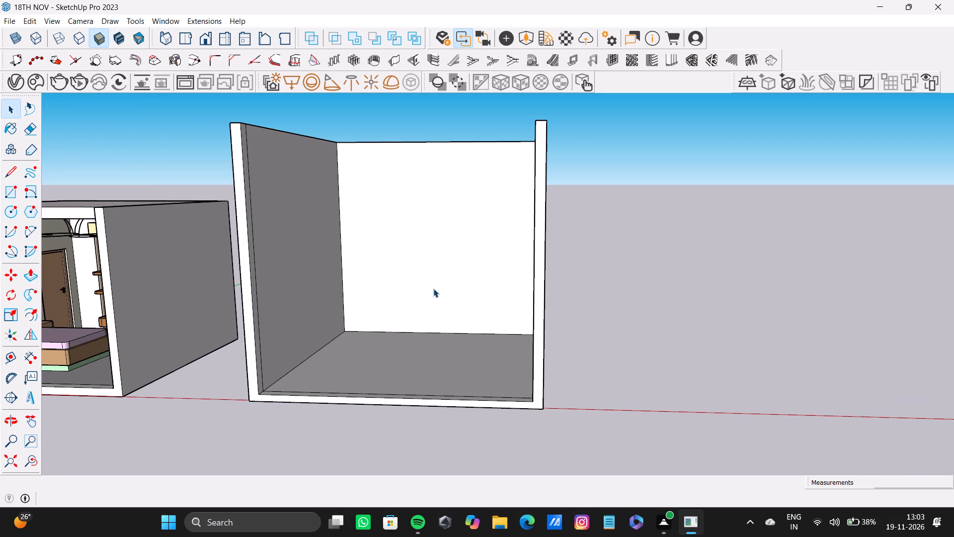
middle_click_drag(433, 288, 496, 294)
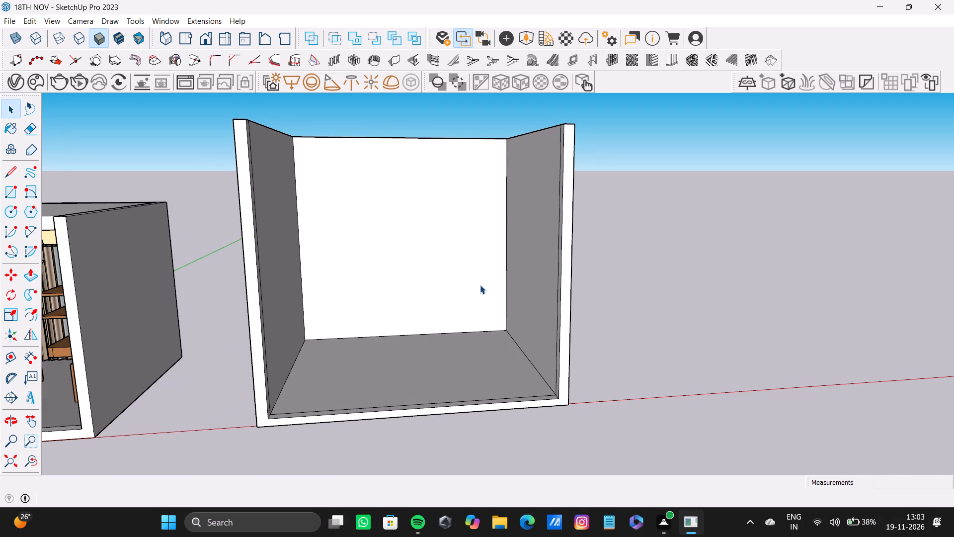
scroll(475, 284, "down", 7)
middle_click_drag(474, 275, 313, 301)
scroll(452, 280, "up", 5)
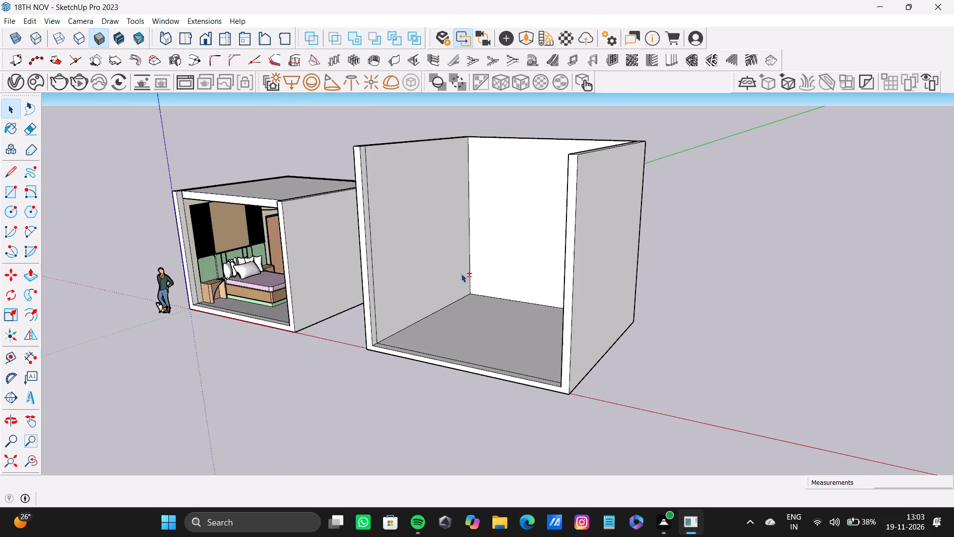
middle_click_drag(459, 237, 543, 339, "shift")
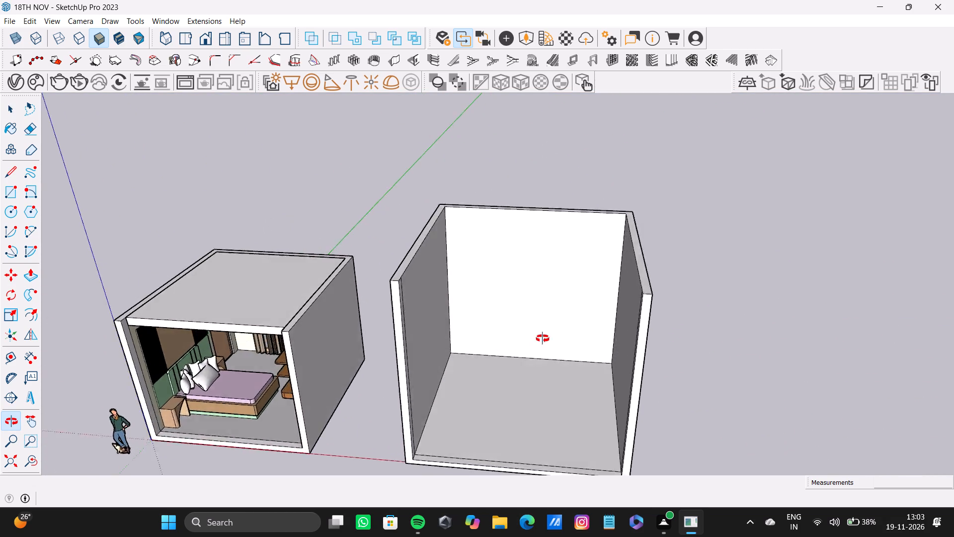
middle_click_drag(543, 339, 572, 309, "shift")
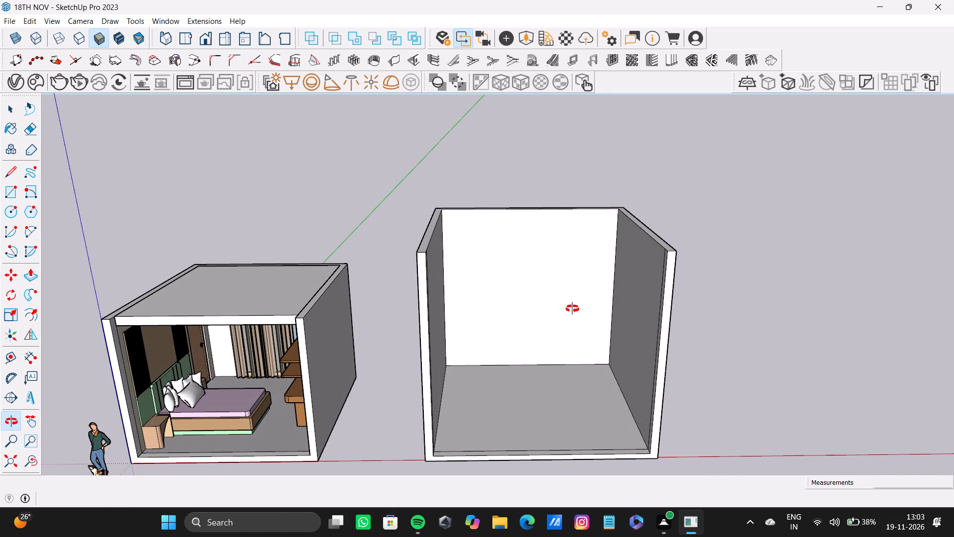
middle_click_drag(572, 309, 499, 205, "shift")
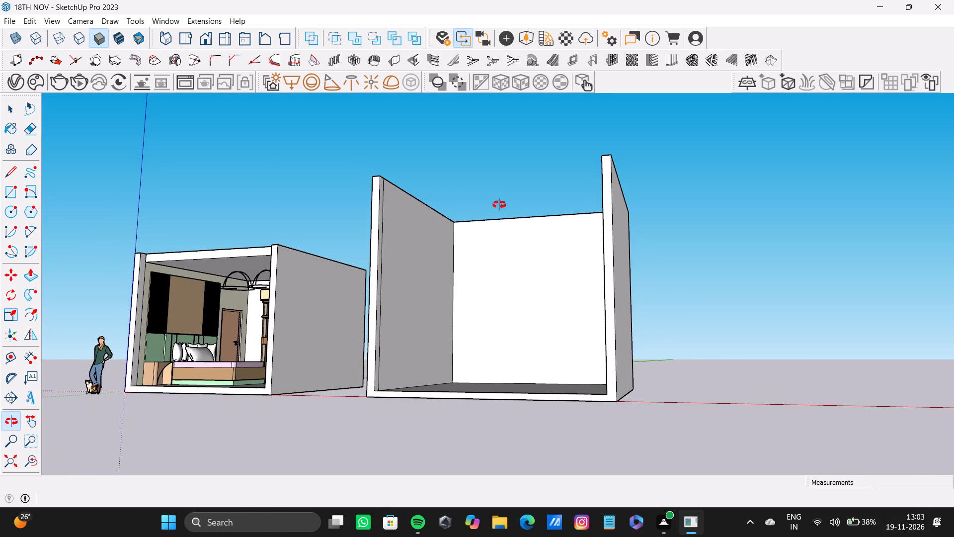
middle_click_drag(499, 205, 565, 326, "shift")
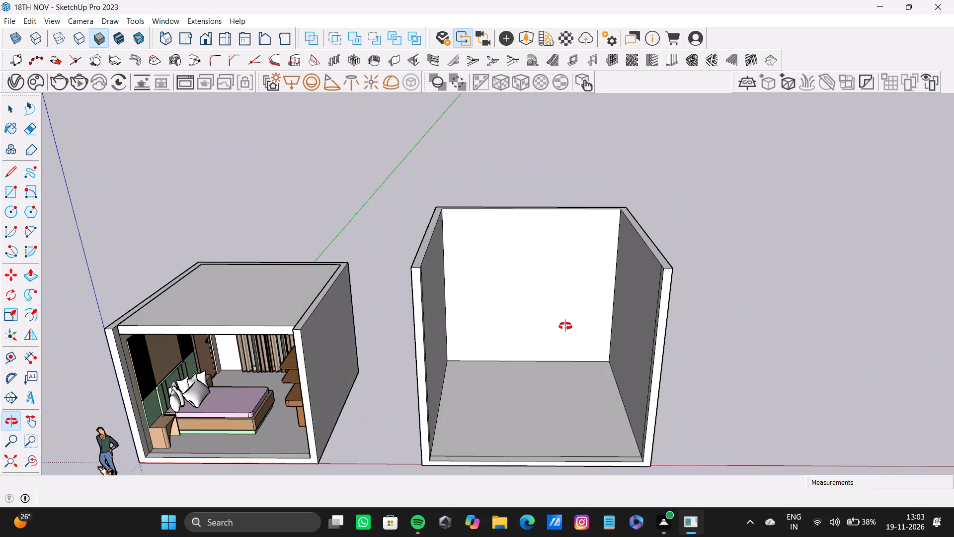
middle_click_drag(565, 326, 563, 327, "shift")
Lower the U-shaped walls' top face by about 5' 7", level with the bedroom's top front corner.
scroll(383, 280, "up", 4)
key("space")
left_click(453, 245)
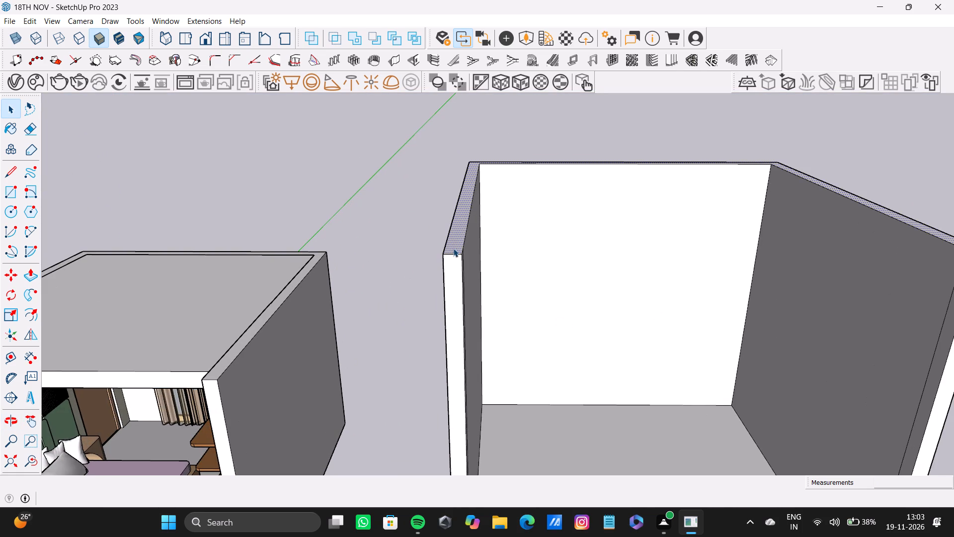
key("p")
left_click_drag(453, 248, 207, 382)
middle_click_drag(569, 376, 458, 170)
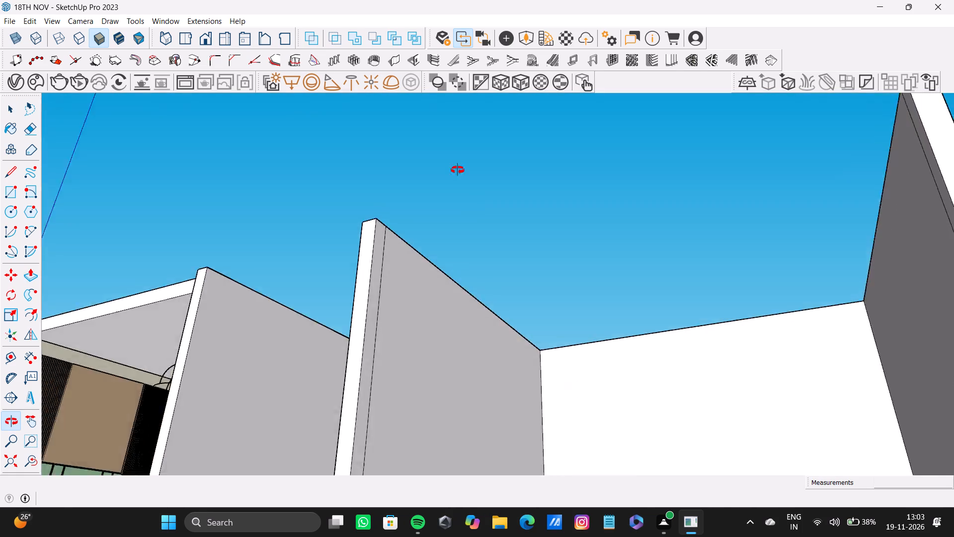
middle_click_drag(458, 170, 391, 242)
scroll(481, 286, "down", 8)
middle_click_drag(489, 301, 732, 382)
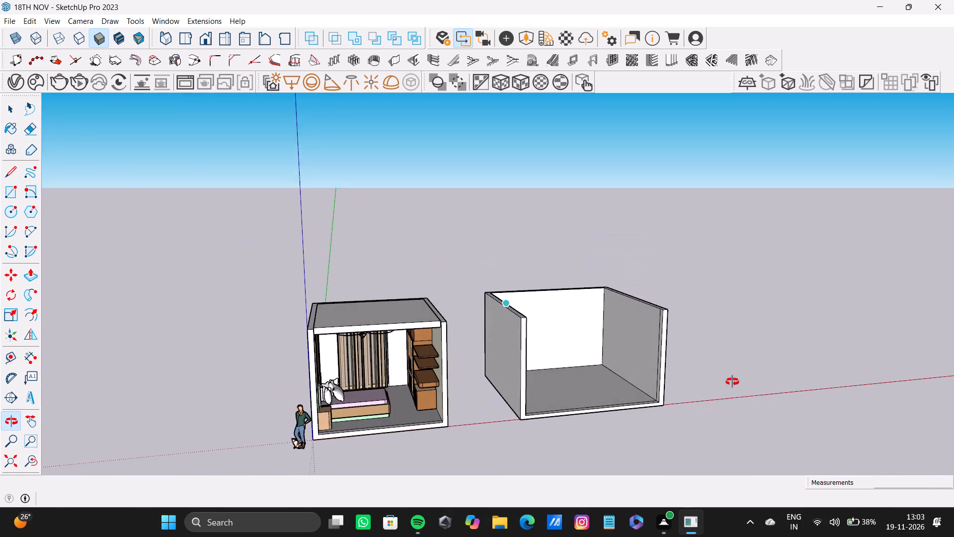
middle_click_drag(732, 382, 698, 346)
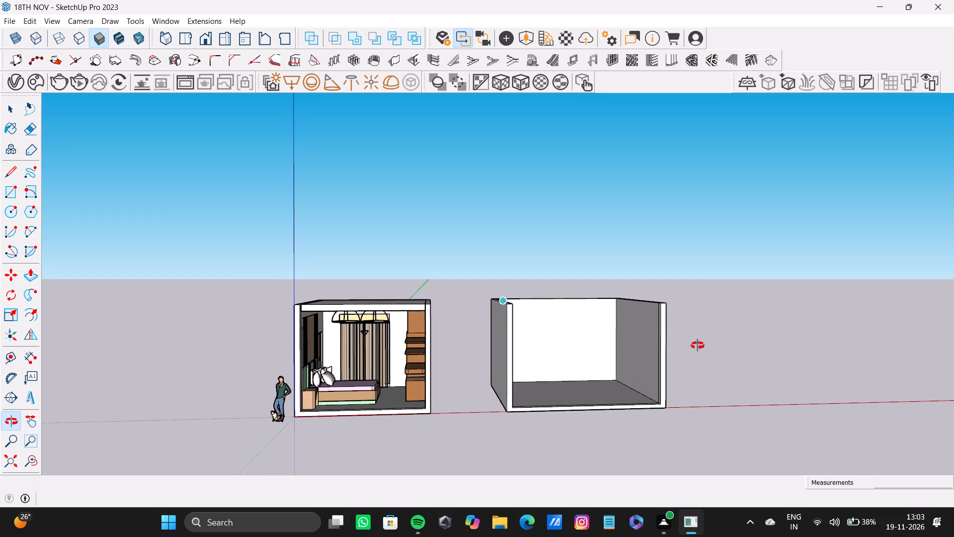
middle_click_drag(698, 346, 449, 297)
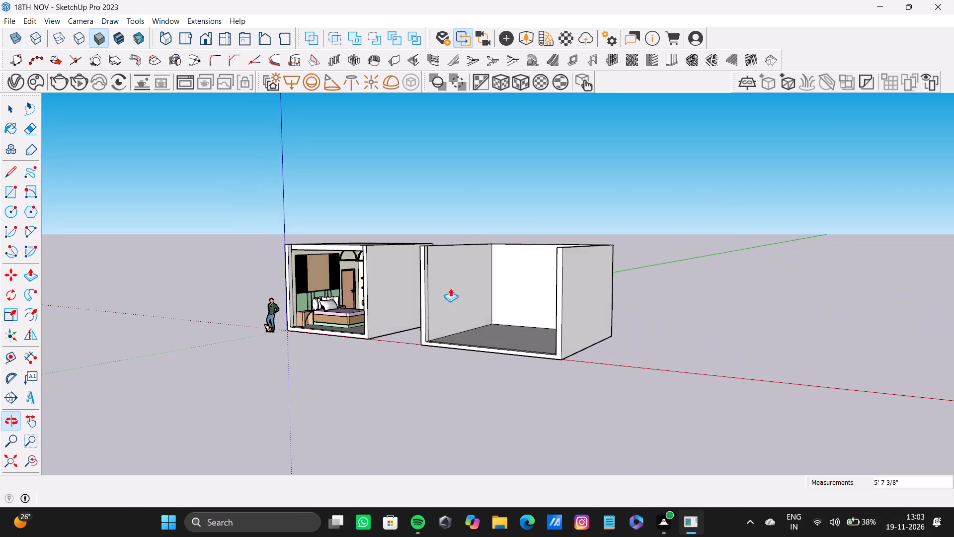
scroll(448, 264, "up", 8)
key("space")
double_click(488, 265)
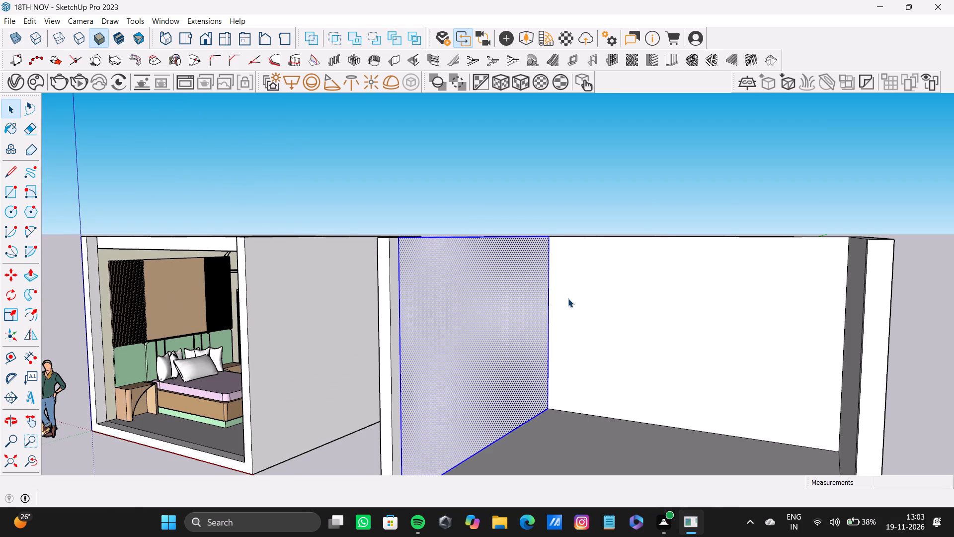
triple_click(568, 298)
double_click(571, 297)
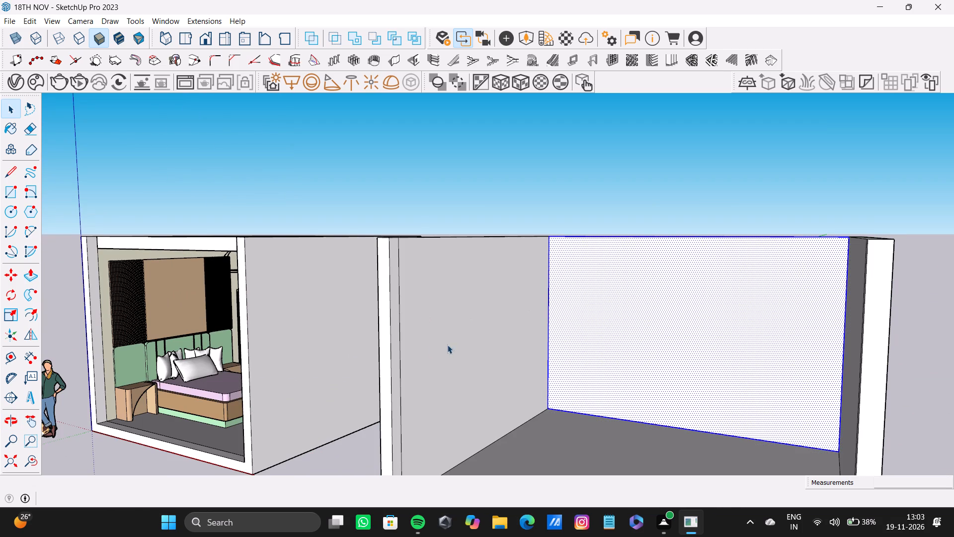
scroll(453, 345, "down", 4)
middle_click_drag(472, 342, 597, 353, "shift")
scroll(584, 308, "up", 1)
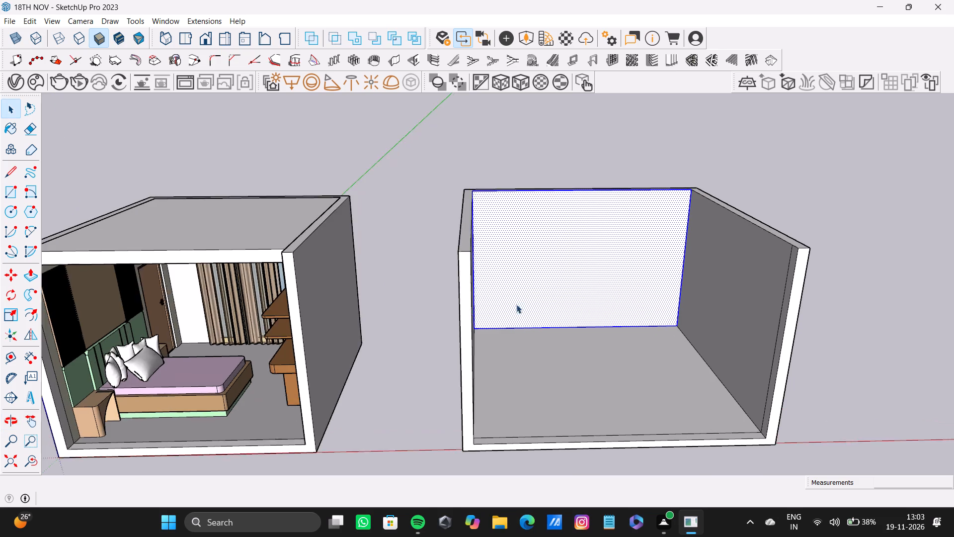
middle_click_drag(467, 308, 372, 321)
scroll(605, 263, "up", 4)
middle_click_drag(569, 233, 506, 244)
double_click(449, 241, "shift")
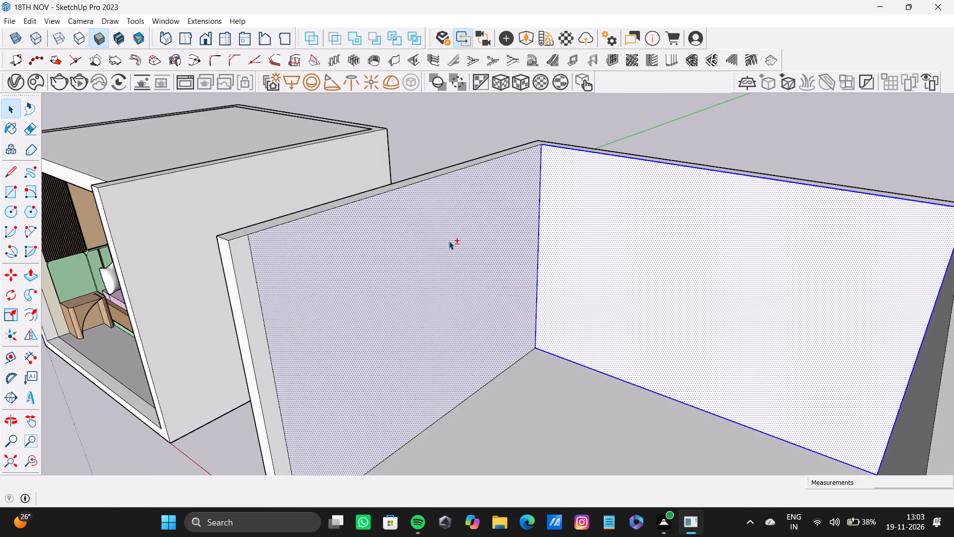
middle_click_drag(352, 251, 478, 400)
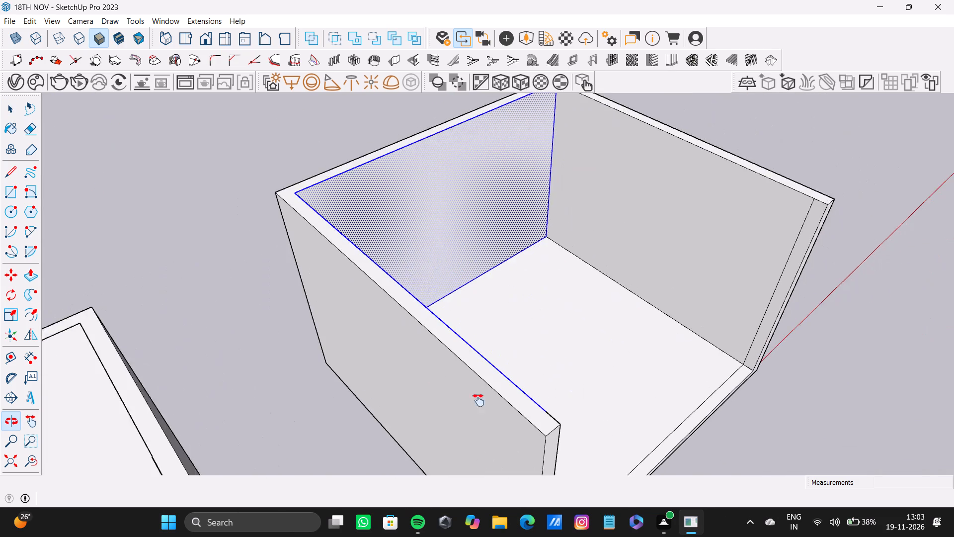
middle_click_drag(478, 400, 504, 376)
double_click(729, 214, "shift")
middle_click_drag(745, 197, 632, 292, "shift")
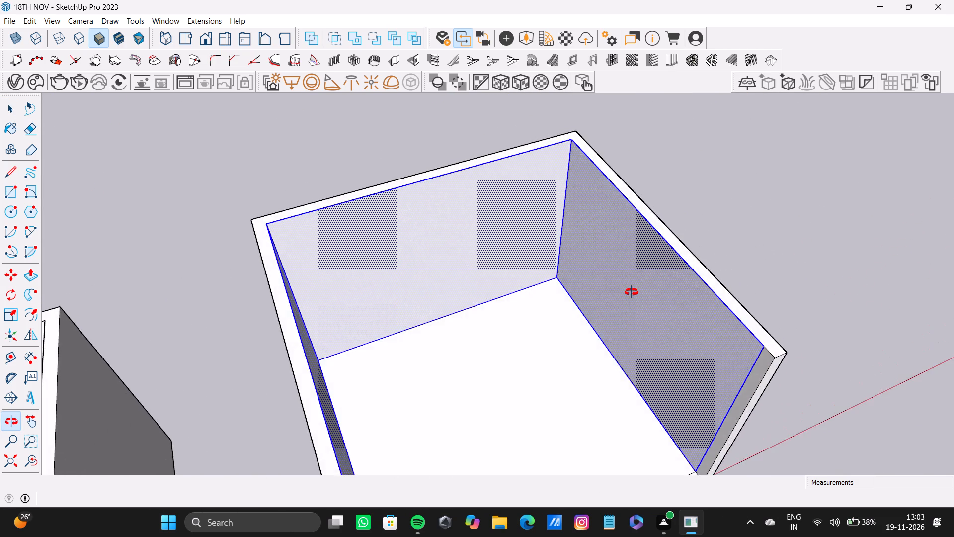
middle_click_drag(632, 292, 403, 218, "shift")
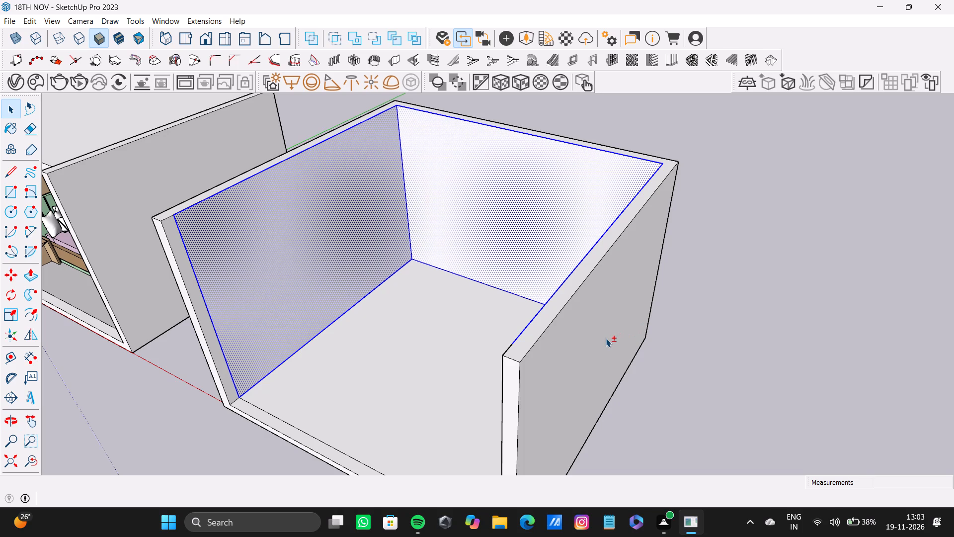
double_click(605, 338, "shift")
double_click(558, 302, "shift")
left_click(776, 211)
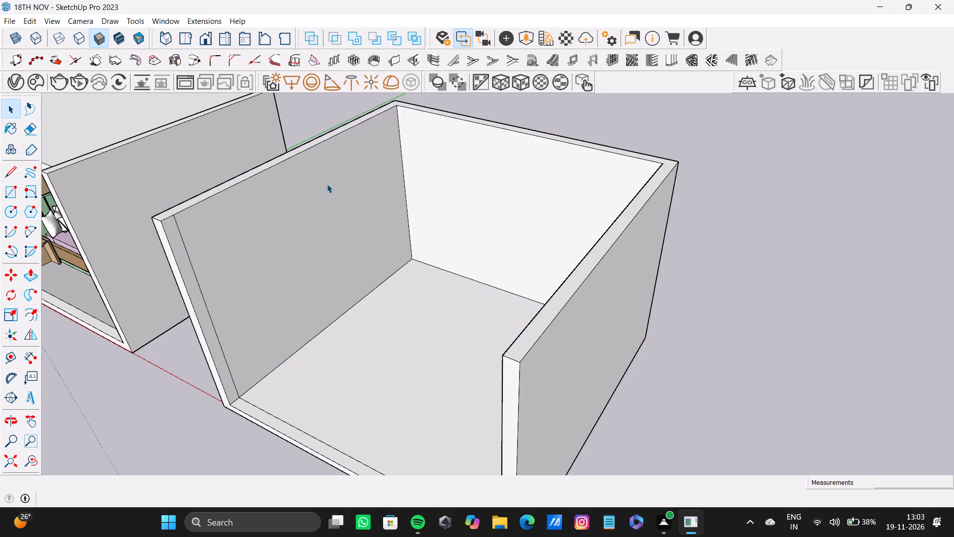
Group the new room's entire connected geometry, including its slab, side walls and rear wall.
middle_click_drag(318, 211, 447, 185)
scroll(516, 247, "down", 3)
middle_click_drag(514, 246, 504, 164)
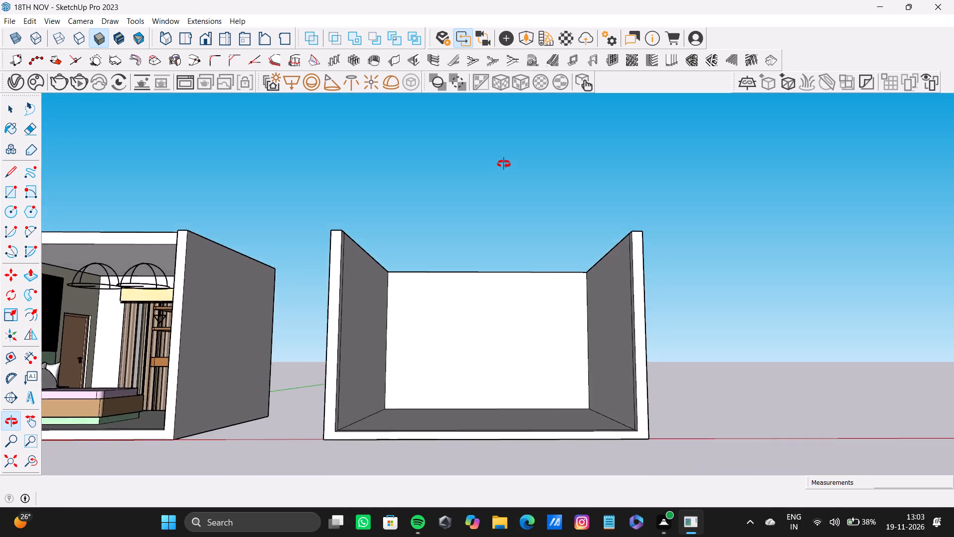
middle_click_drag(504, 164, 488, 194)
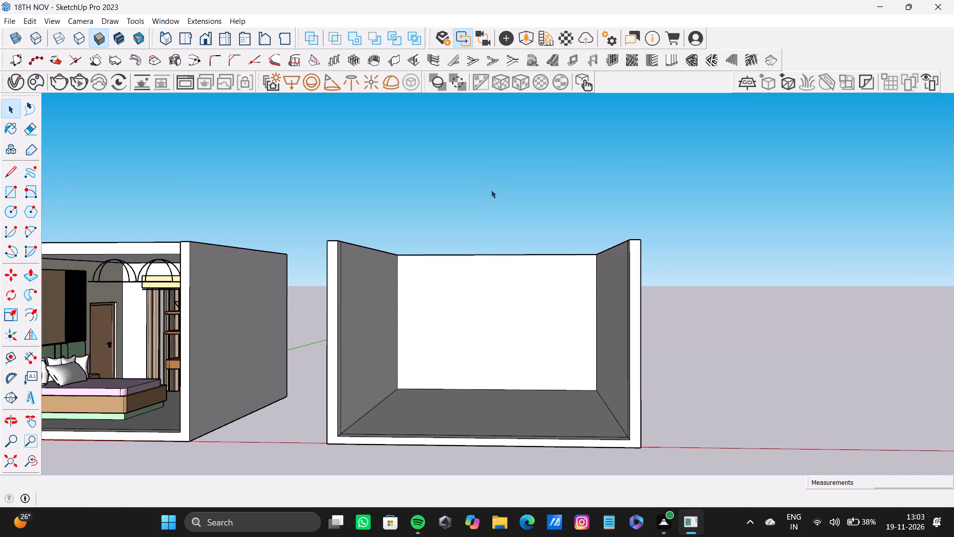
double_click(382, 302)
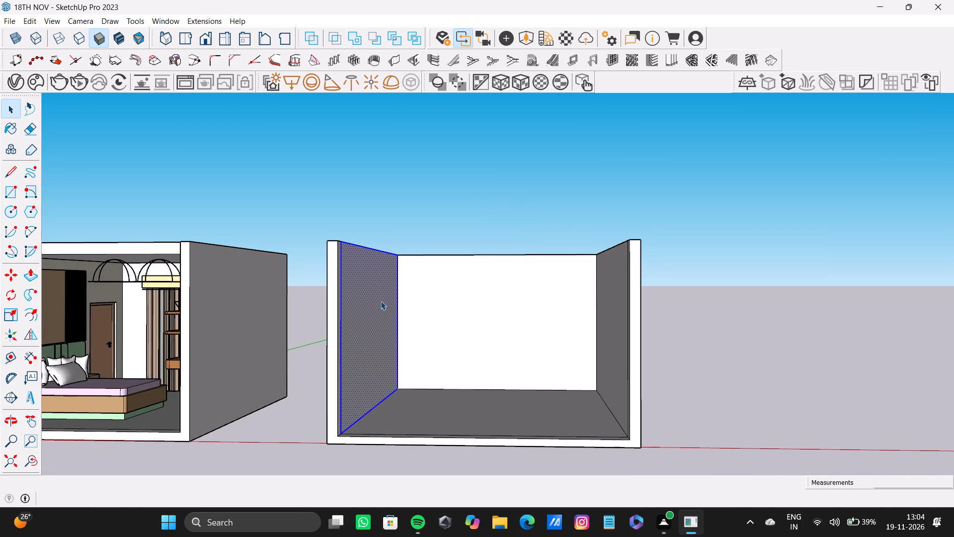
double_click(379, 300, "shift")
left_click(363, 298, "shift")
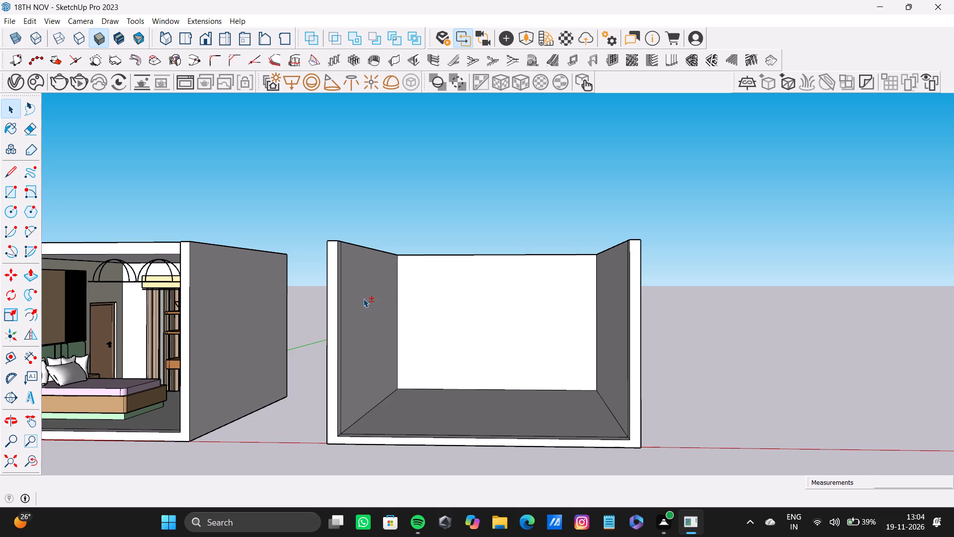
left_click(363, 298, "shift")
triple_click(505, 297, "shift")
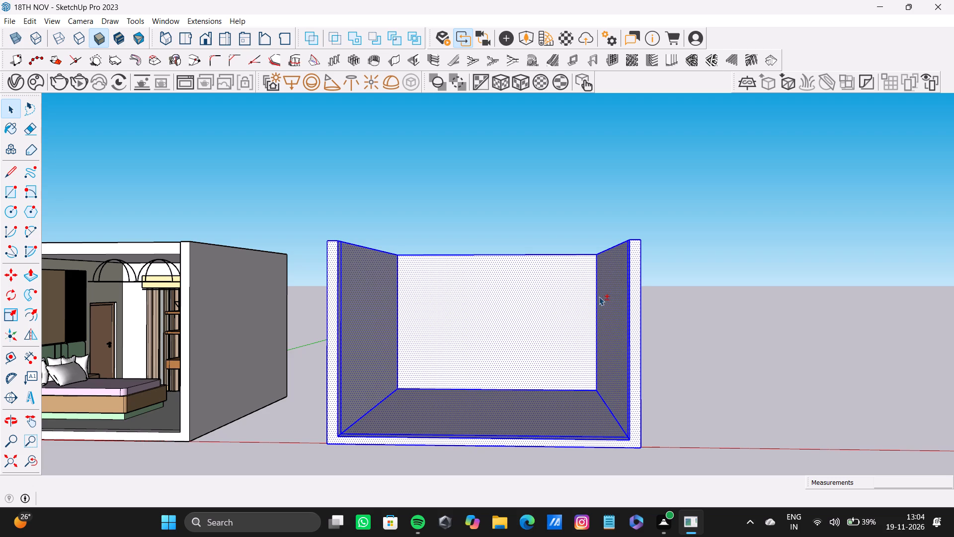
middle_click_drag(388, 215, 823, 394)
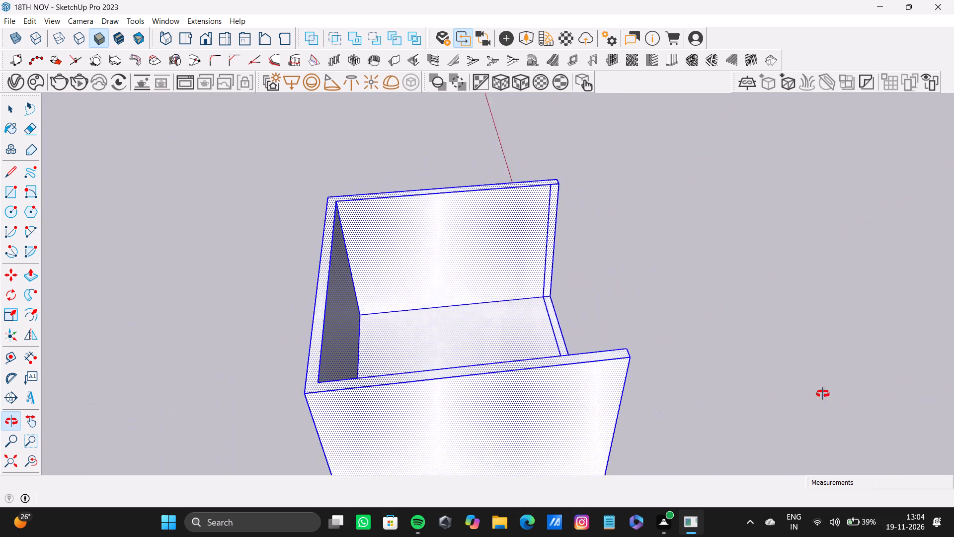
middle_click_drag(823, 394, 277, 259)
right_click(498, 338)
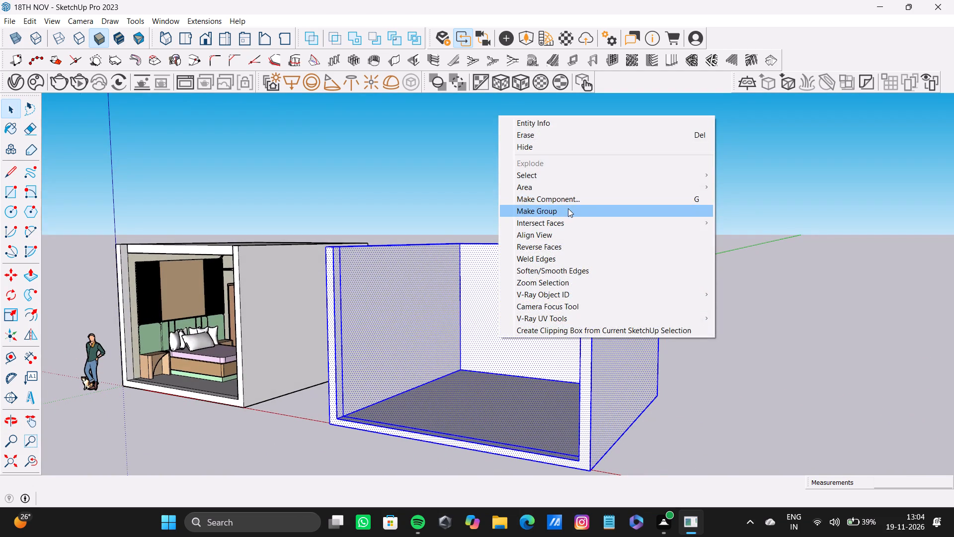
left_click(568, 208)
left_click(670, 197)
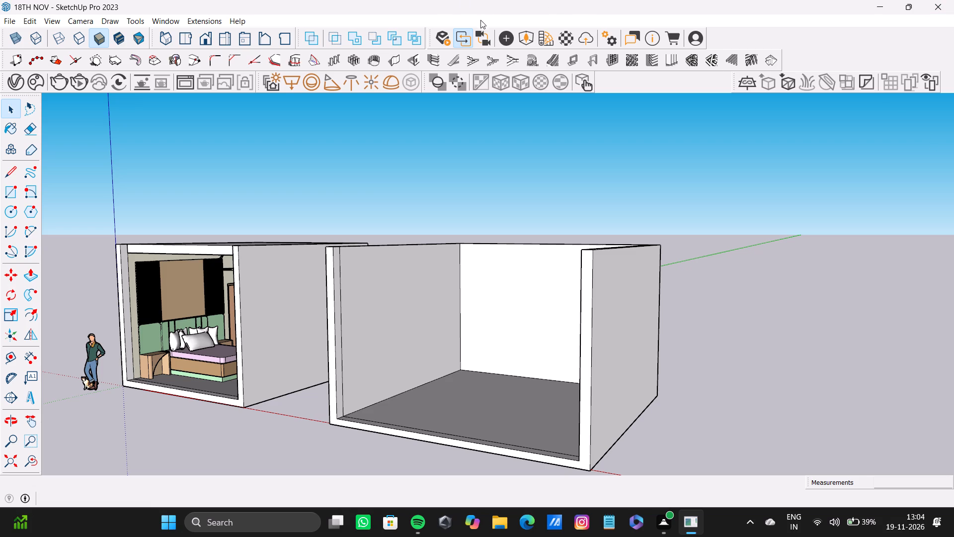
Place two vertical guides about 3' 1" apart near the front of the side wall away from the bedroom, and a horizontal guide about 2' 10" below its top.
scroll(575, 263, "down", 2)
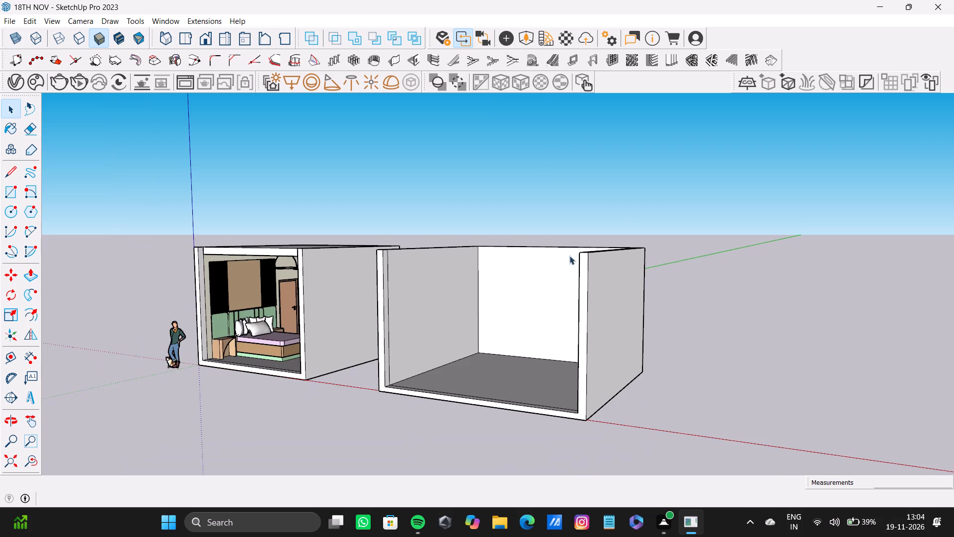
scroll(552, 250, "down", 3)
middle_click_drag(548, 251, 611, 259, "shift")
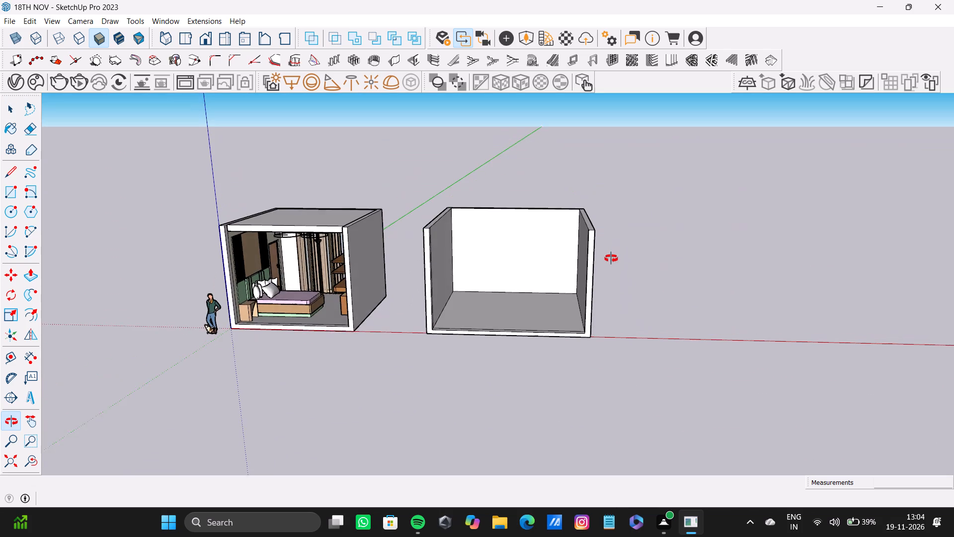
middle_click_drag(611, 259, 610, 260, "shift")
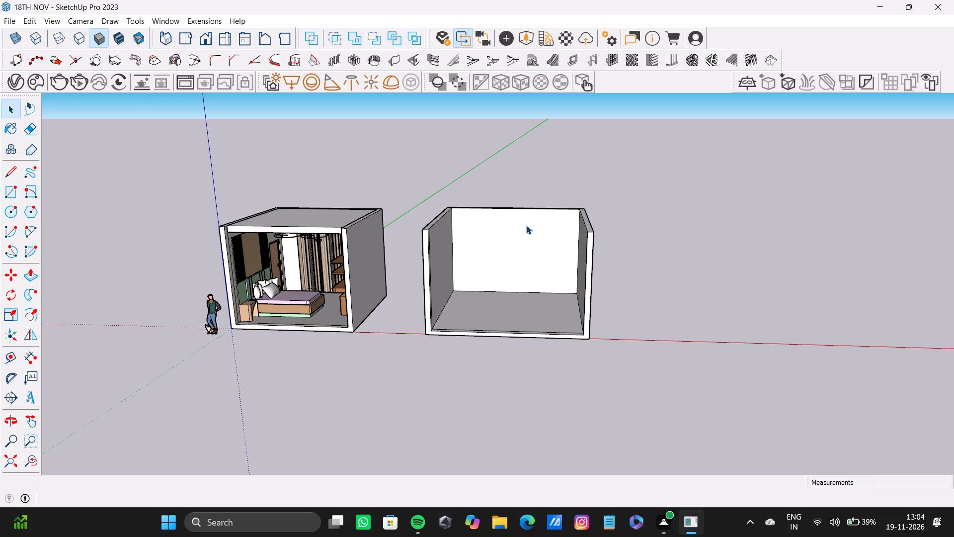
scroll(472, 275, "down", 5)
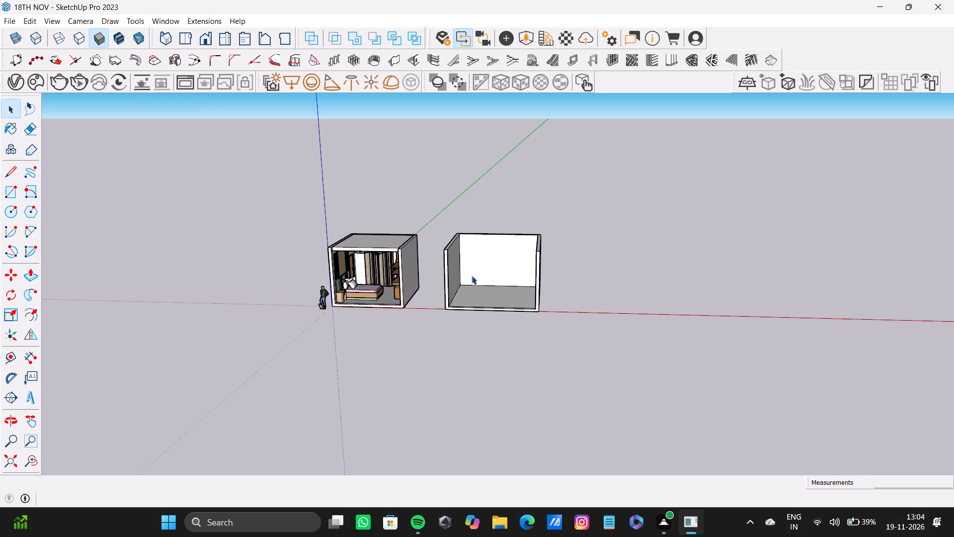
middle_click_drag(472, 275, 446, 322)
scroll(472, 270, "up", 6)
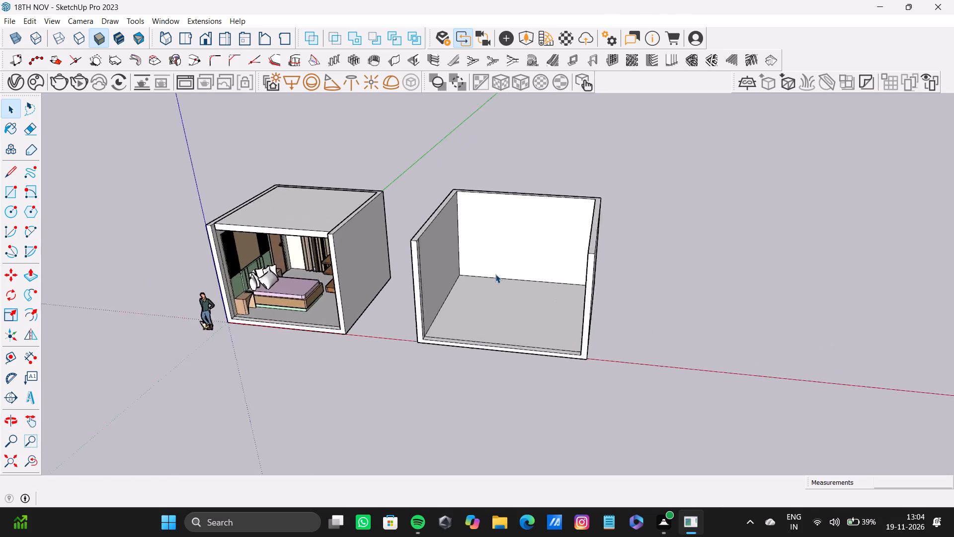
scroll(495, 274, "up", 1)
middle_click_drag(489, 283, 676, 383)
key("t")
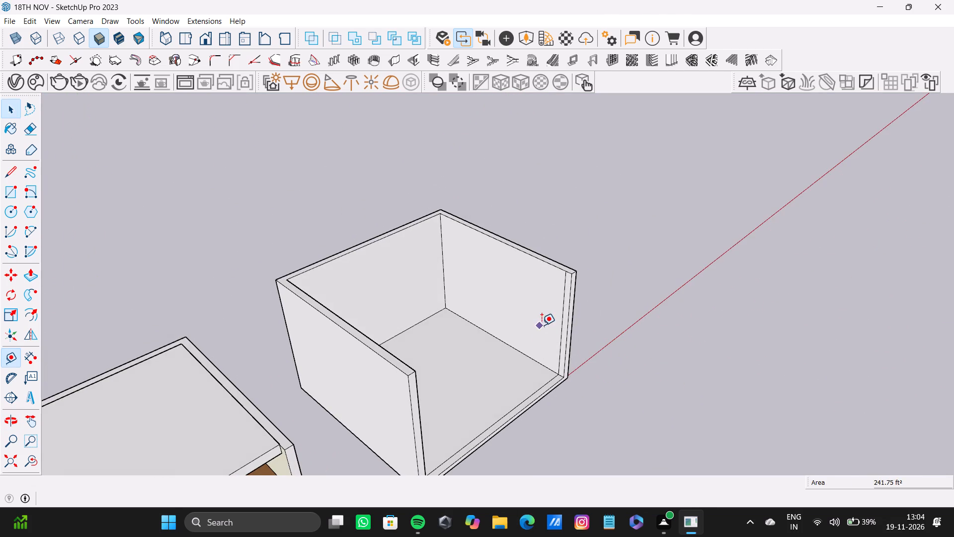
scroll(547, 323, "up", 7)
left_click(574, 314)
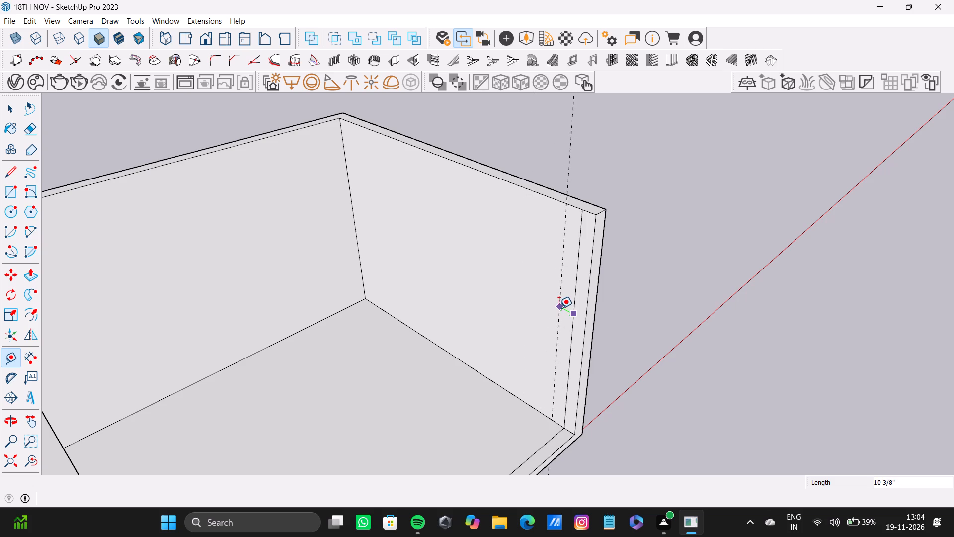
double_click(563, 308)
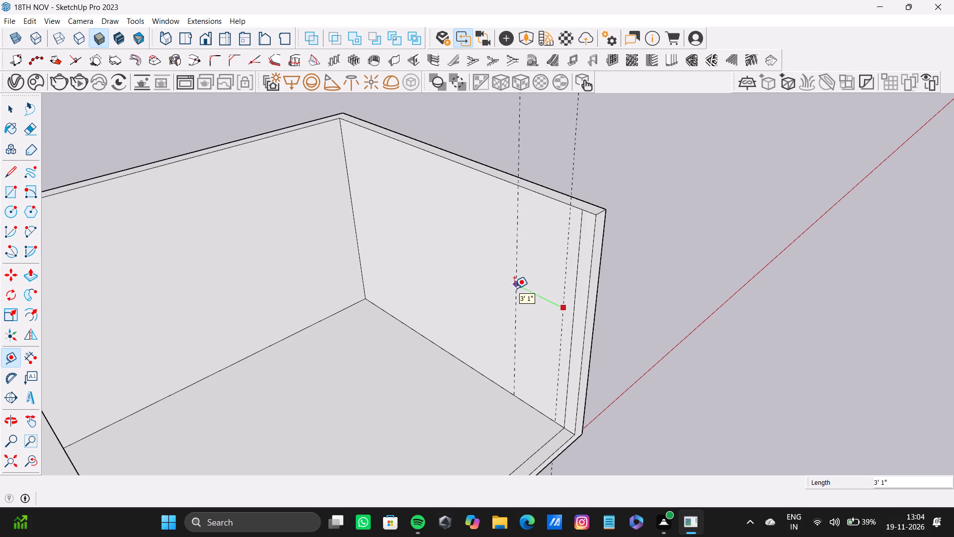
left_click(514, 288)
left_click(547, 199)
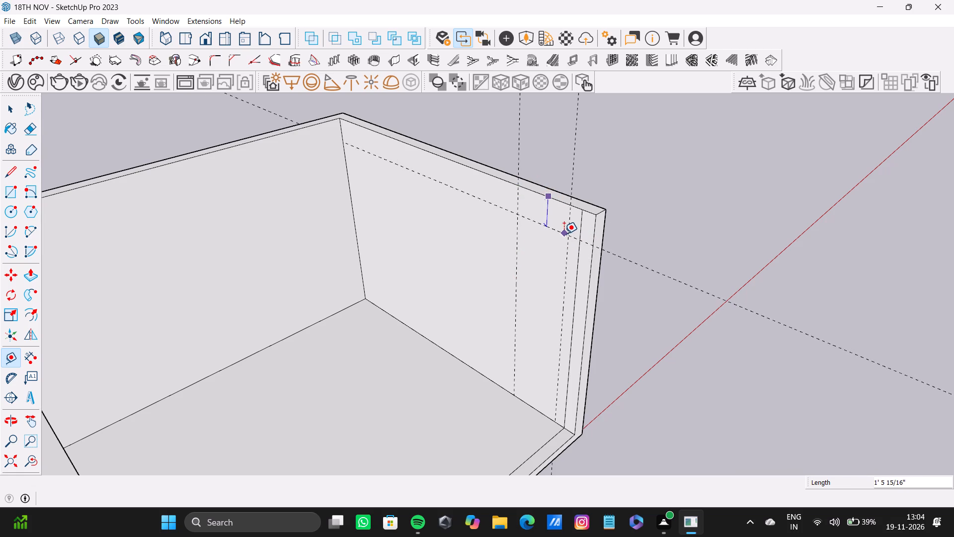
left_click(565, 260)
Add a horizontal guide 7" below the top edge of the side wall away from the bedroom.
left_click(557, 201)
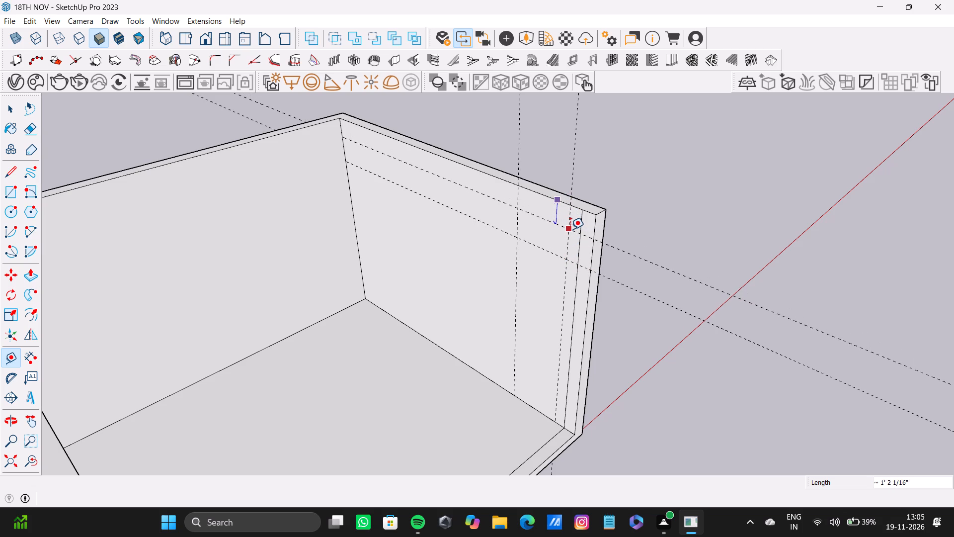
key("7")
key("shift+quotedbl")
key("Return")
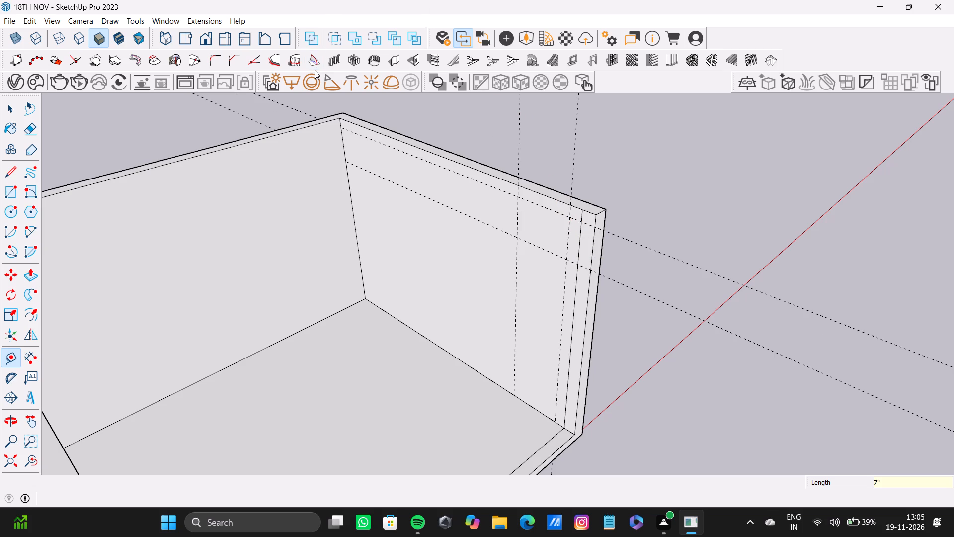
Add a horizontal guide 7" below the top edge of the new room's rear wall.
middle_click_drag(638, 316, 602, 212)
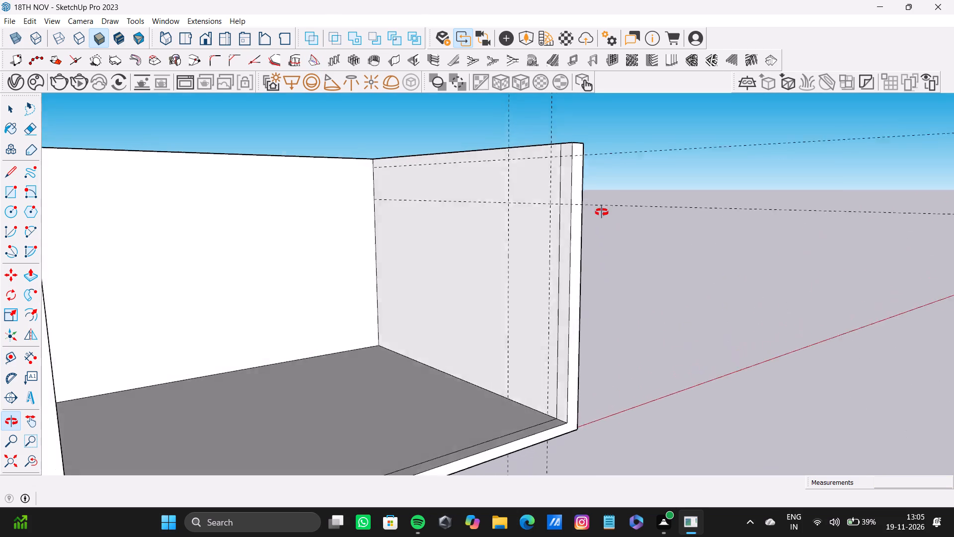
middle_click_drag(602, 212, 586, 214)
scroll(412, 165, "up", 3)
scroll(339, 175, "up", 4)
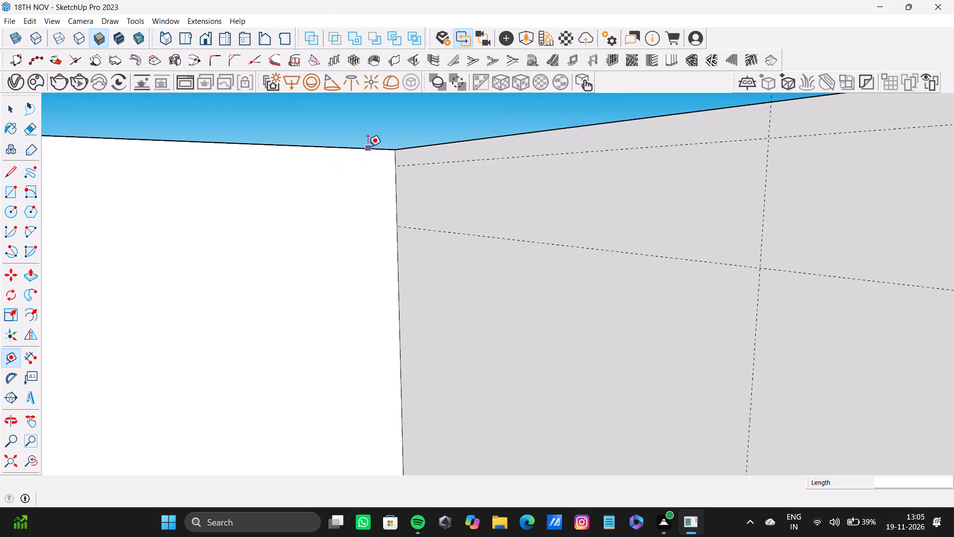
left_click(368, 147)
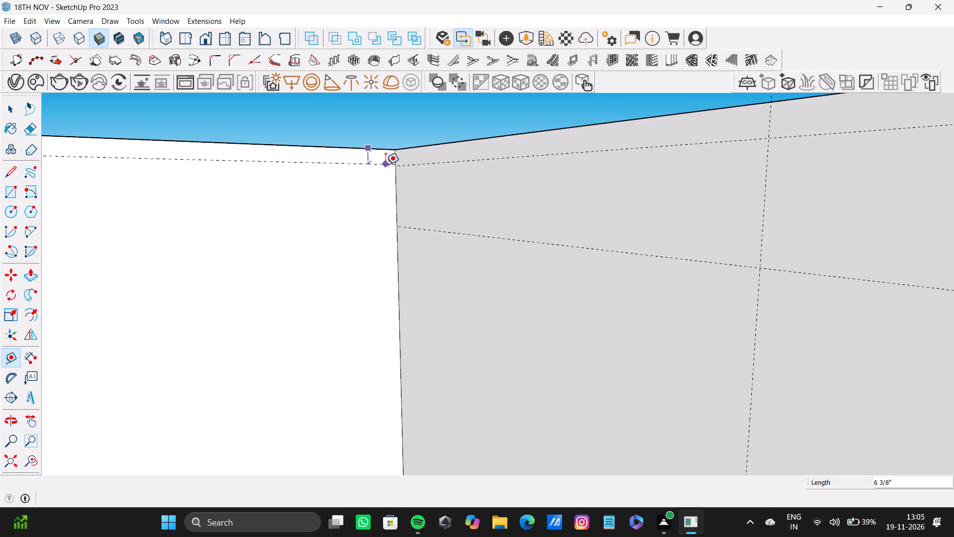
key("7")
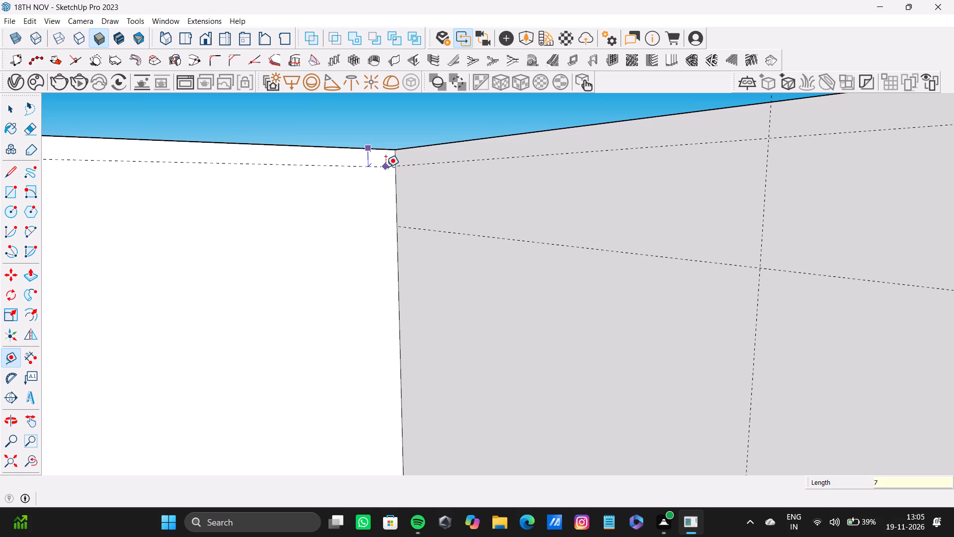
key("shift+quotedbl")
key("Return")
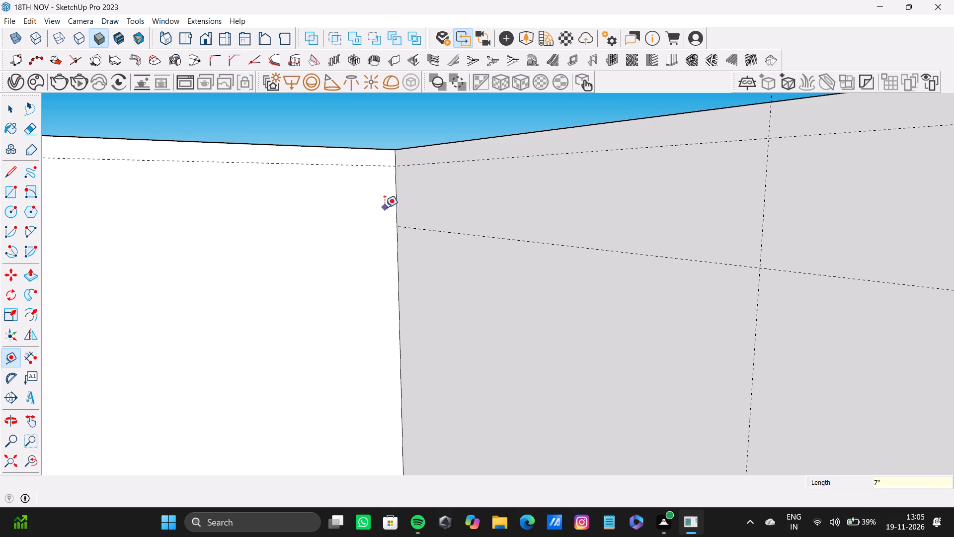
Add a horizontal guide 7" below the top edge of the side wall nearest the bedroom.
scroll(385, 207, "down", 9)
middle_click_drag(382, 217, 266, 298, "shift")
scroll(592, 305, "up", 4)
middle_click_drag(593, 297, 509, 301, "shift")
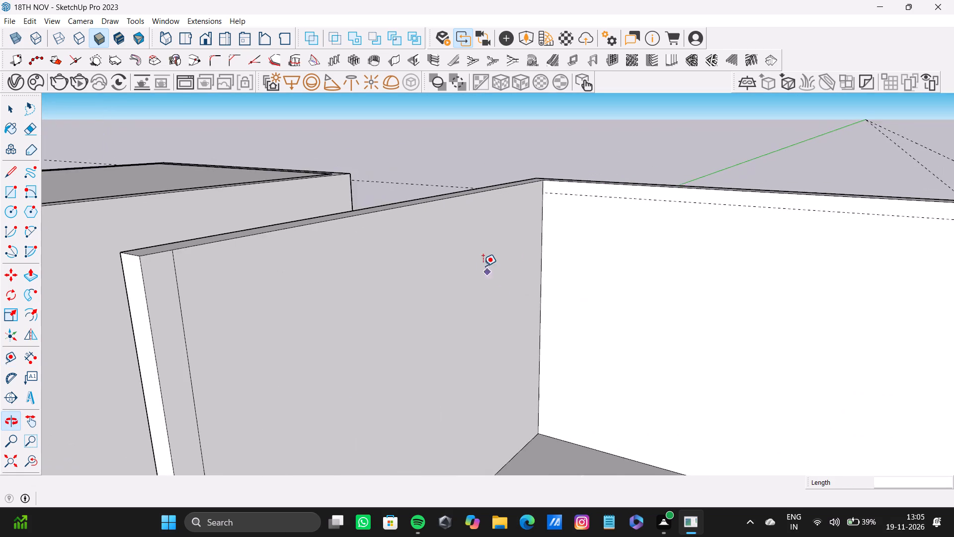
scroll(474, 245, "up", 4)
left_click(477, 168)
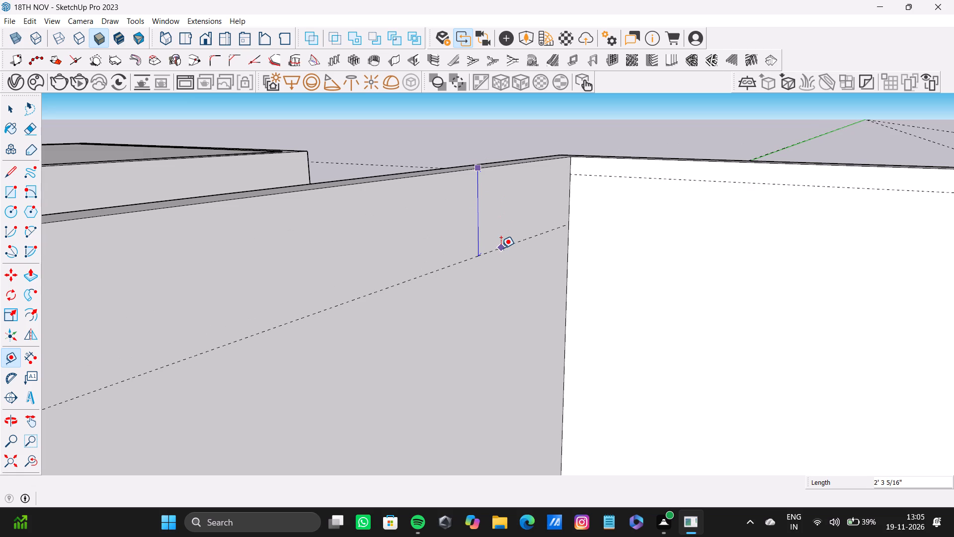
key("7")
key("shift+quotedbl")
key("Return")
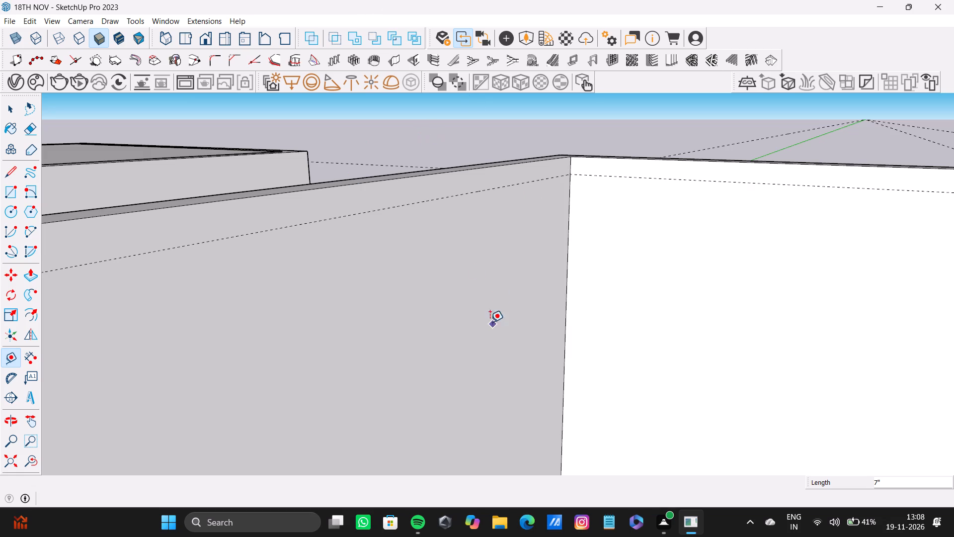
Inspect the new room's walls and guides from several angles alongside the bedroom.
scroll(421, 231, "down", 12)
middle_click_drag(467, 309, 545, 297)
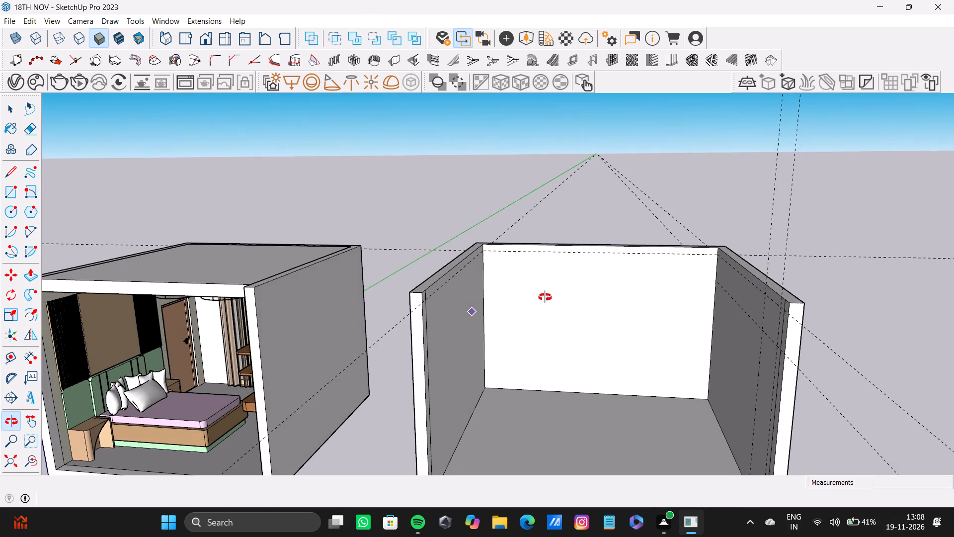
middle_click_drag(545, 297, 513, 292)
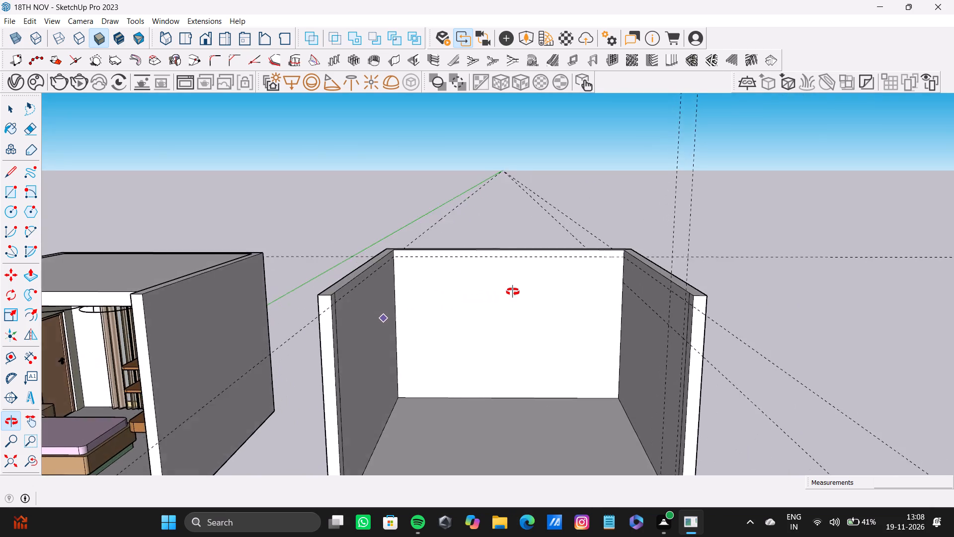
middle_click_drag(513, 292, 456, 264)
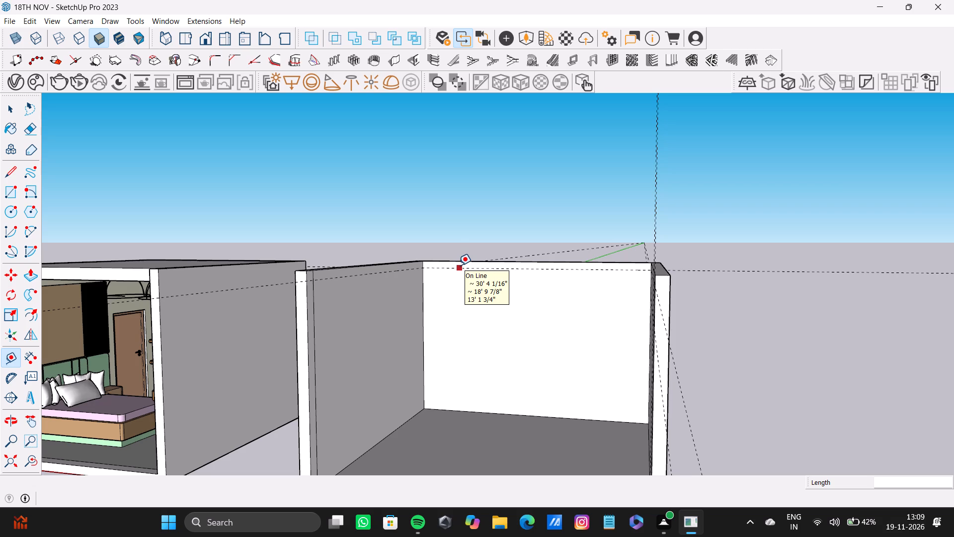
scroll(565, 299, "down", 6)
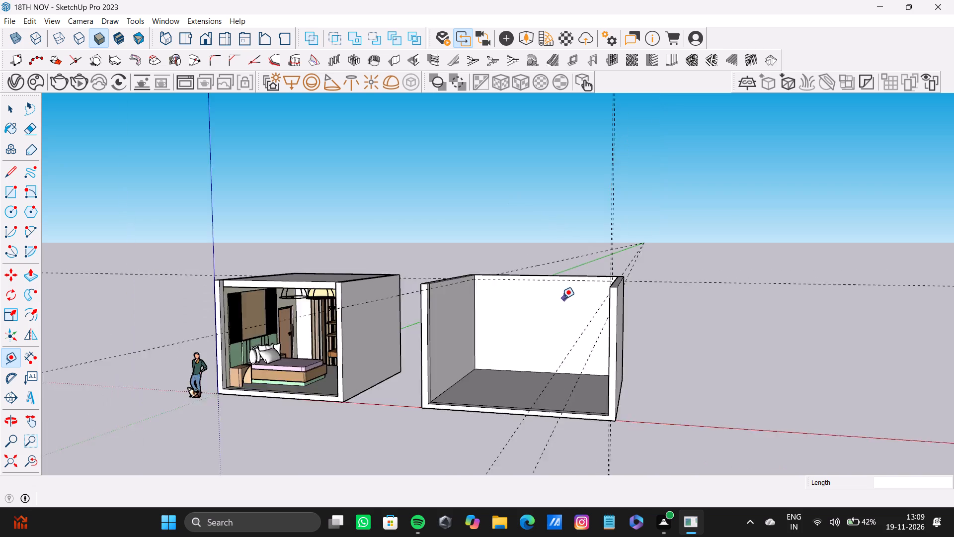
scroll(563, 299, "down", 3)
middle_click_drag(562, 301, 770, 321, "shift")
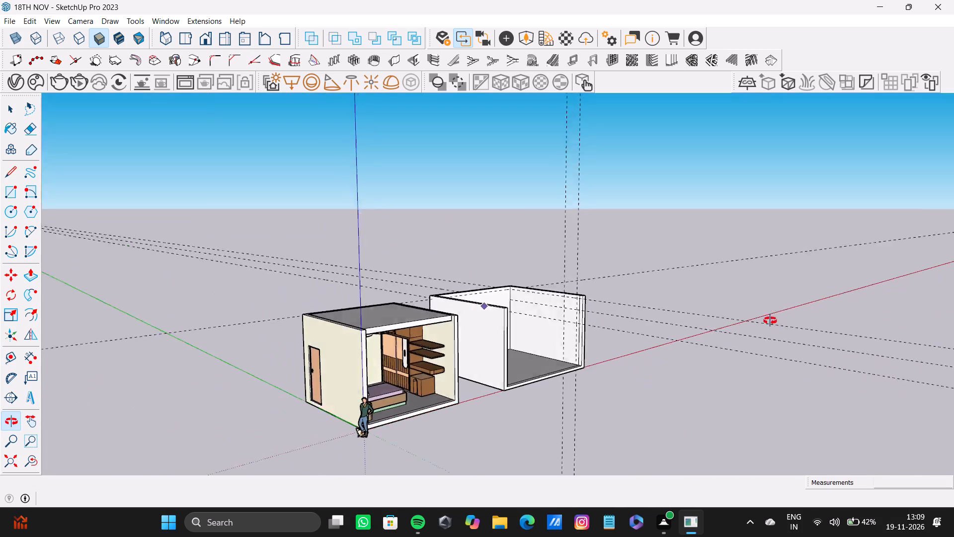
middle_click_drag(770, 321, 686, 387, "shift")
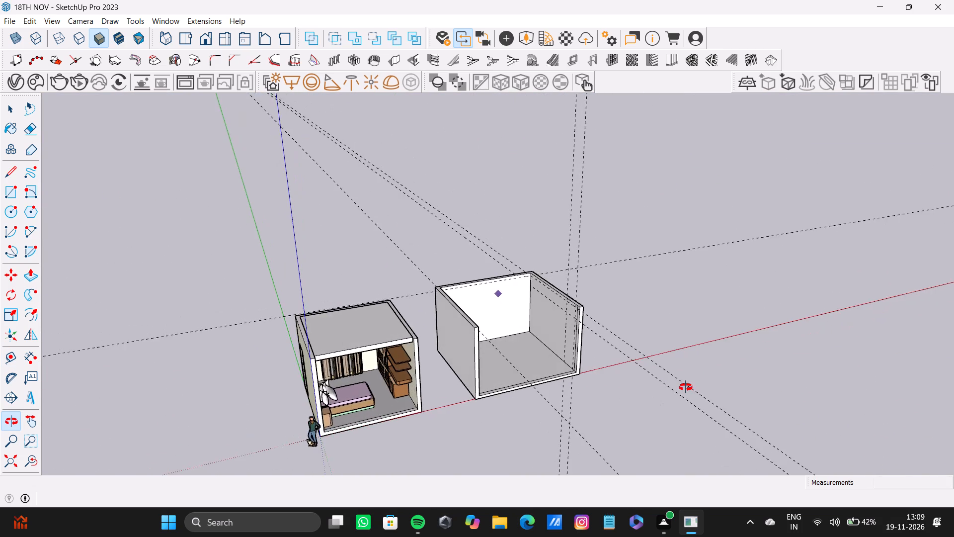
middle_click_drag(686, 387, 633, 327, "shift")
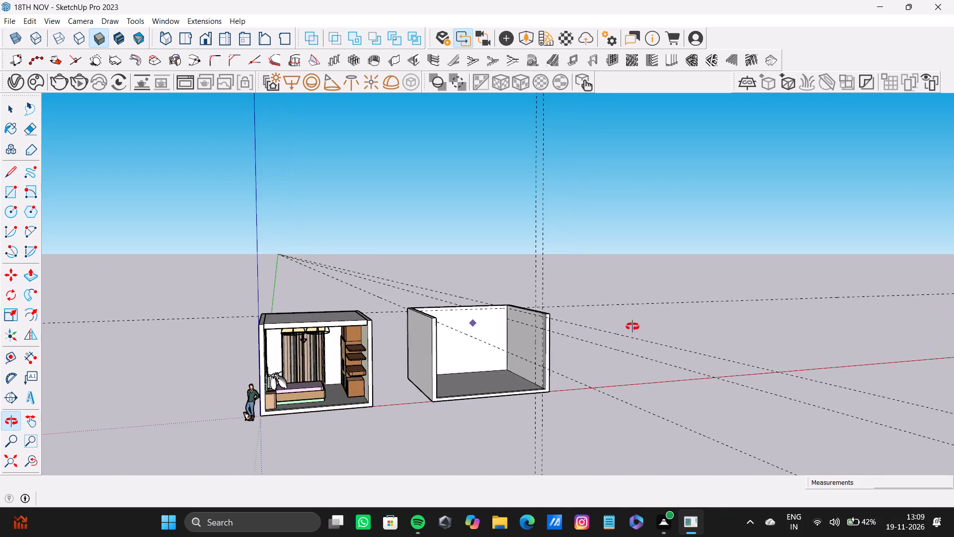
middle_click_drag(633, 327, 738, 350, "shift")
Inside the new room's group, draw a doorway rectangle about 10' 6" by 3' 1" between the guides on the side wall away from the bedroom.
scroll(501, 344, "up", 8)
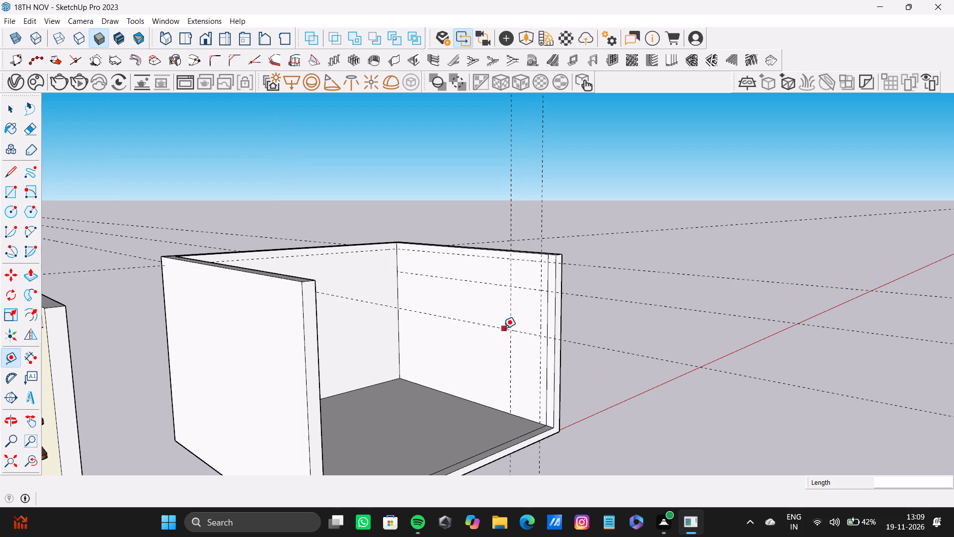
middle_click_drag(504, 328, 462, 345)
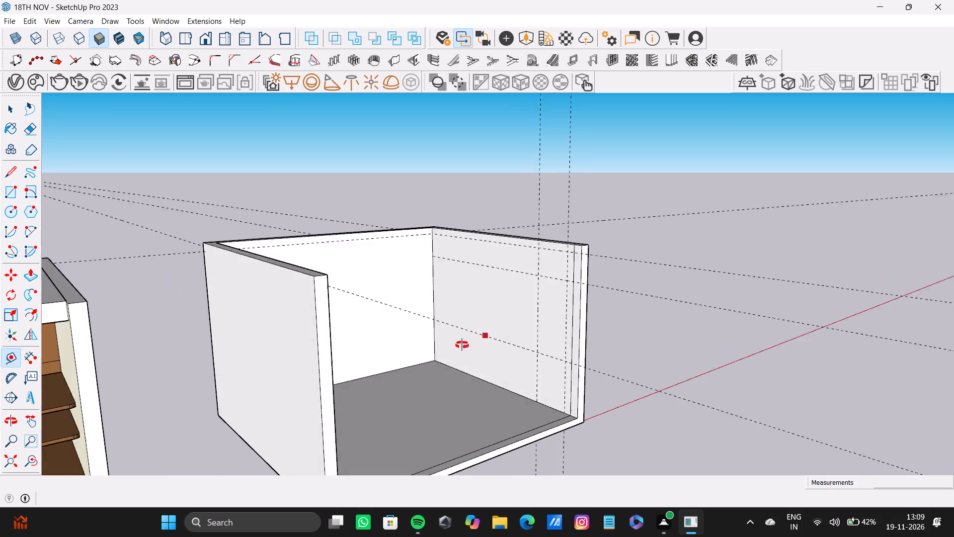
middle_click_drag(462, 345, 458, 349)
key("space")
double_click(427, 263)
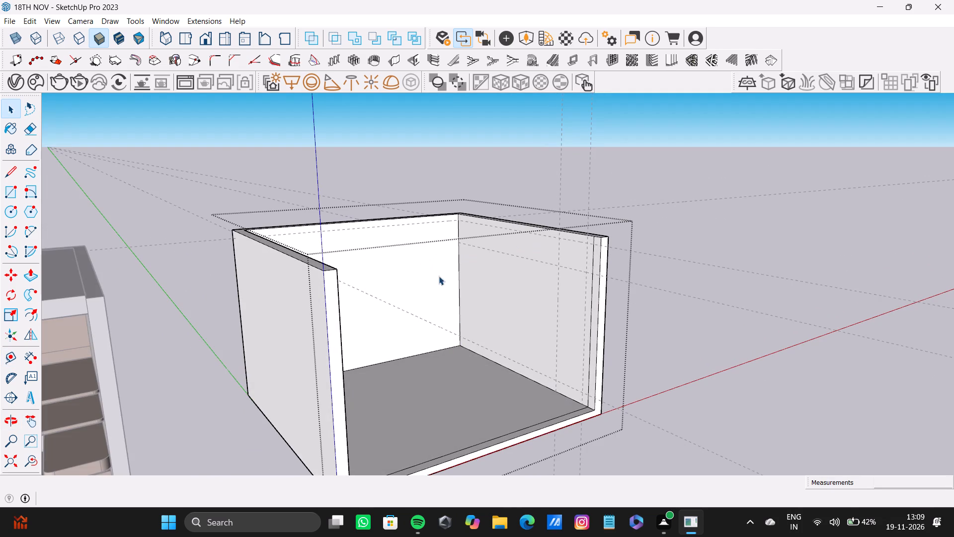
middle_click_drag(439, 276, 573, 293)
scroll(450, 254, "up", 8)
middle_click_drag(448, 248, 449, 236)
scroll(449, 236, "up", 1)
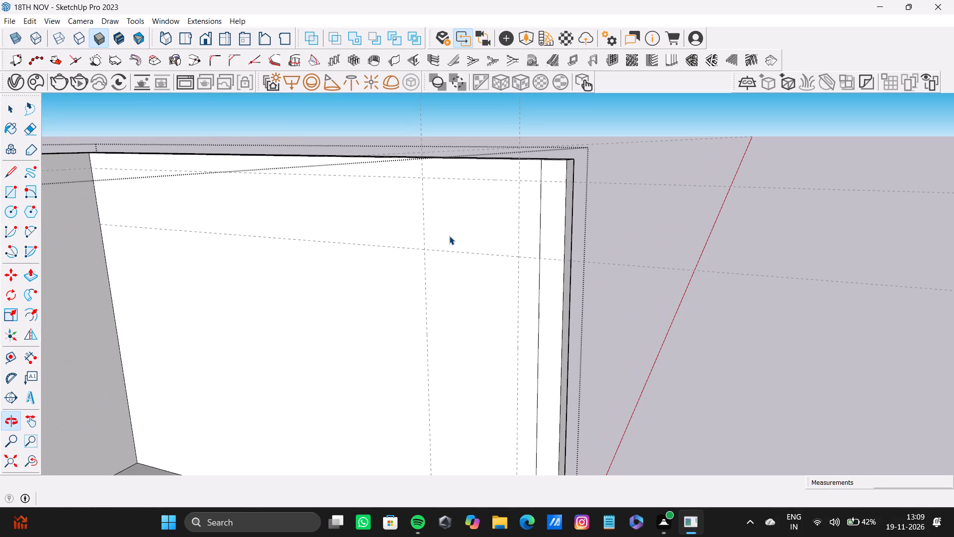
key("r")
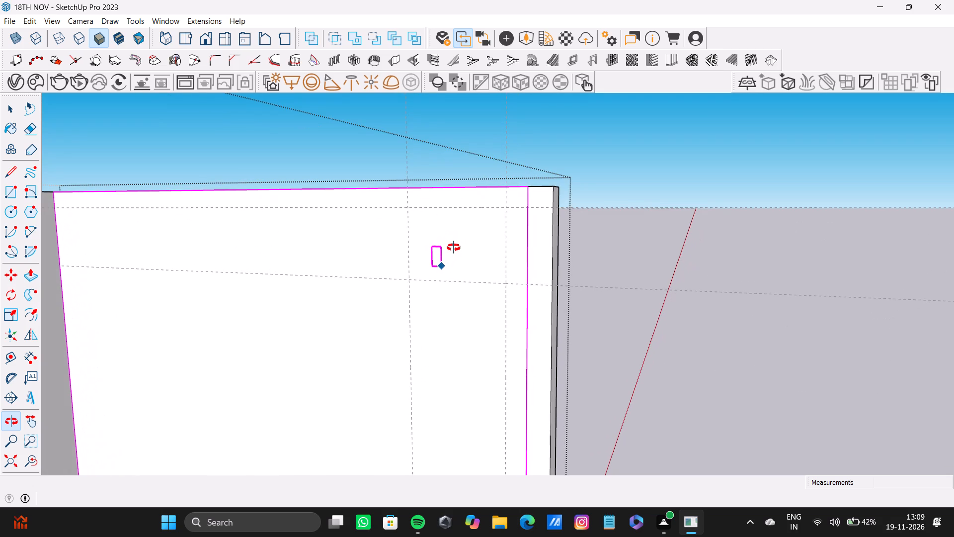
scroll(417, 228, "up", 3)
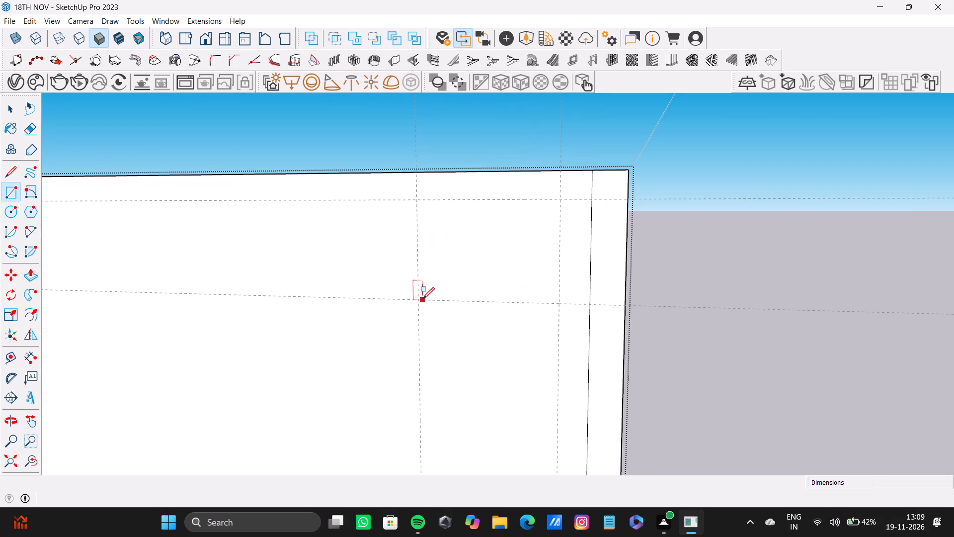
left_click(420, 299)
scroll(479, 342, "down", 3)
middle_click_drag(500, 365, 428, 265, "shift")
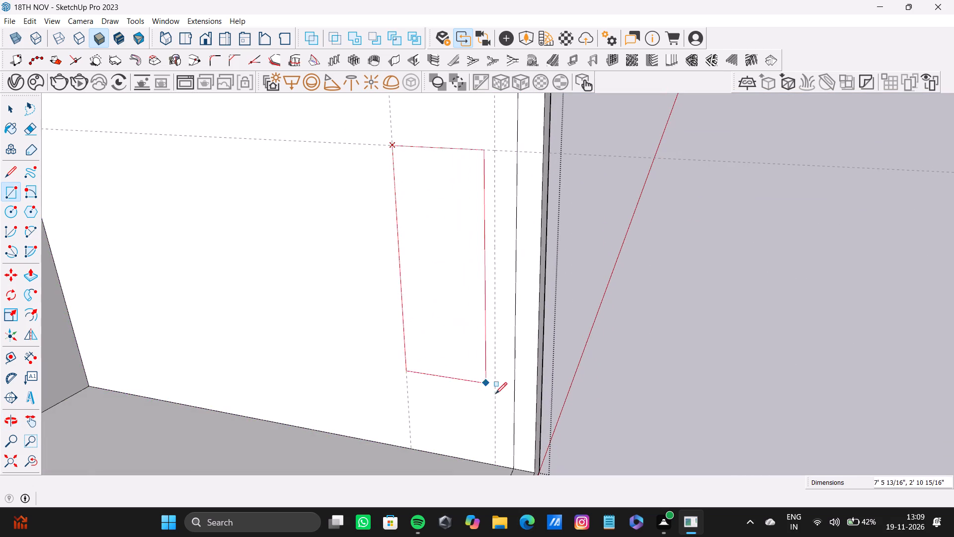
middle_click_drag(496, 394, 476, 322, "shift")
left_click(477, 395)
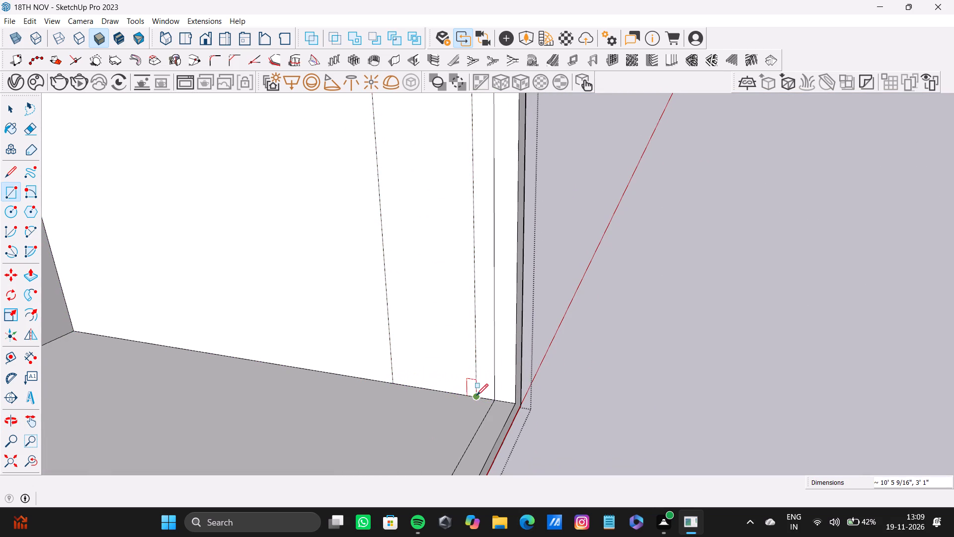
scroll(430, 285, "down", 9)
middle_click_drag(426, 273, 424, 366, "shift")
Push the doorway rectangle about 8 5/8" through the side wall to cut the opening.
key("space")
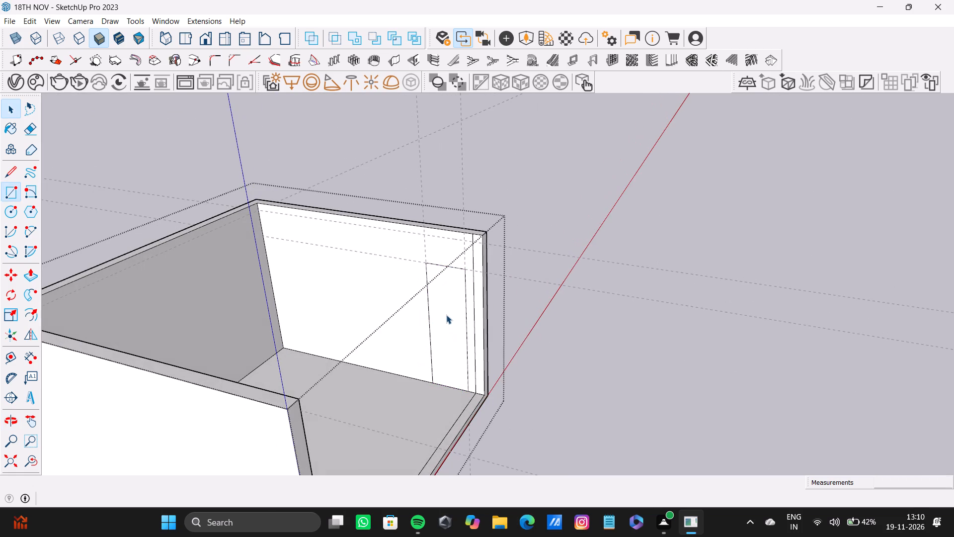
left_click(446, 312)
middle_click_drag(466, 303, 442, 387)
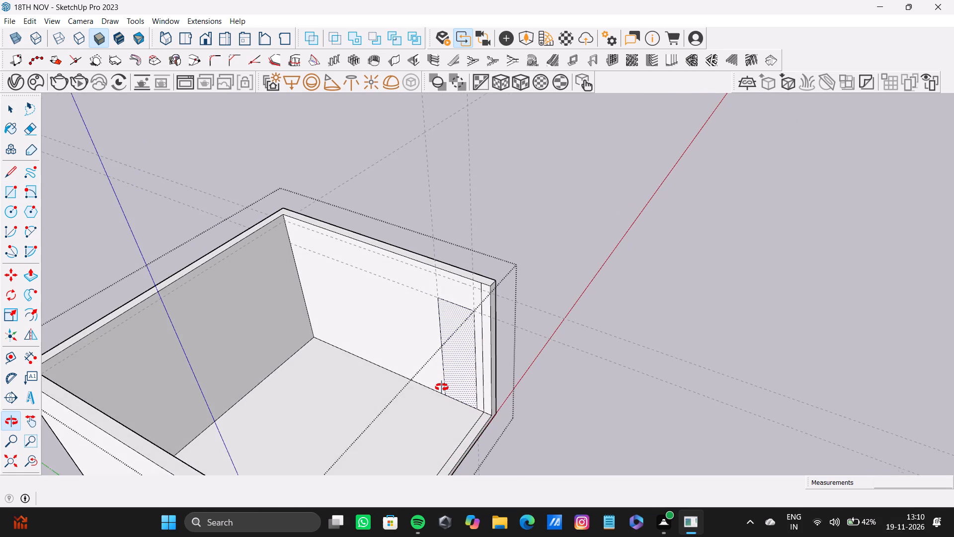
middle_click_drag(442, 387, 440, 387)
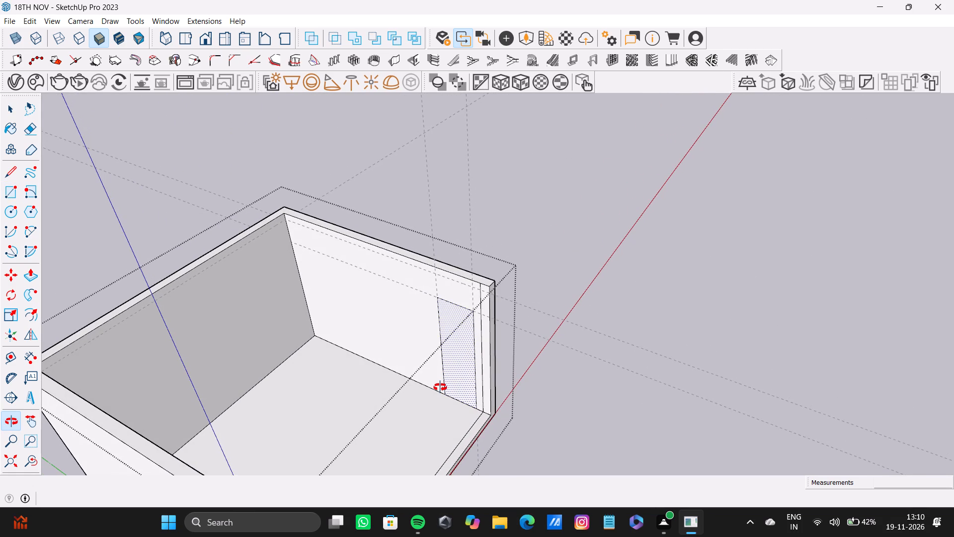
middle_click_drag(440, 387, 440, 387)
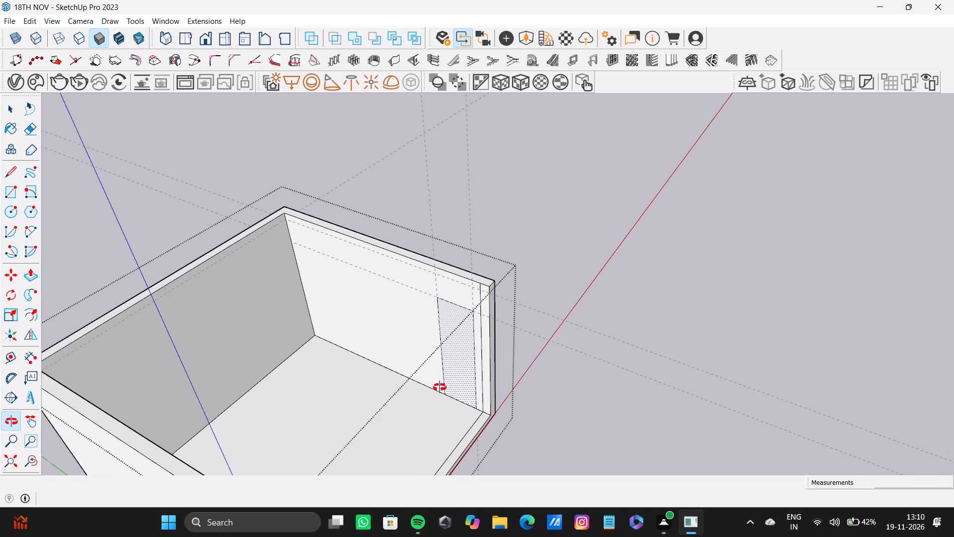
middle_click_drag(440, 387, 440, 387)
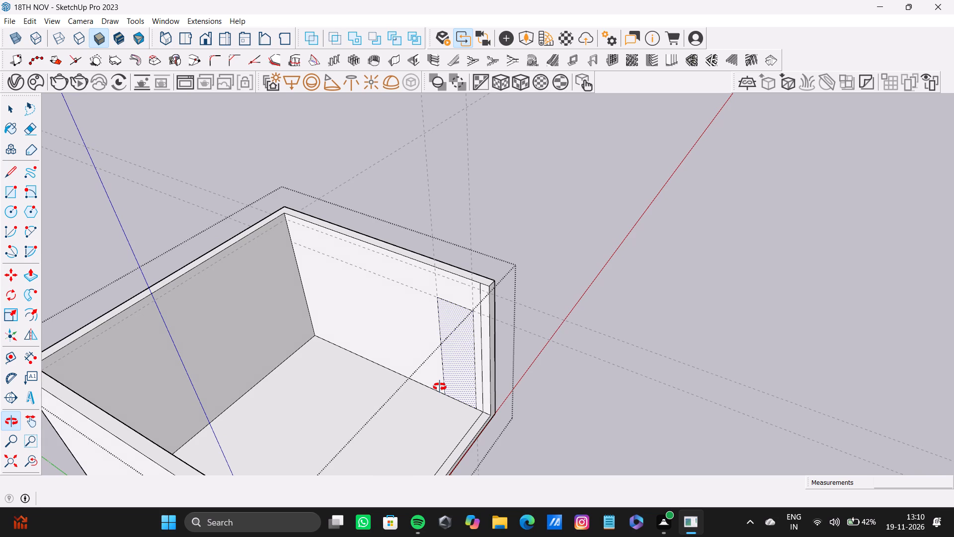
middle_click_drag(440, 387, 440, 386)
key("p")
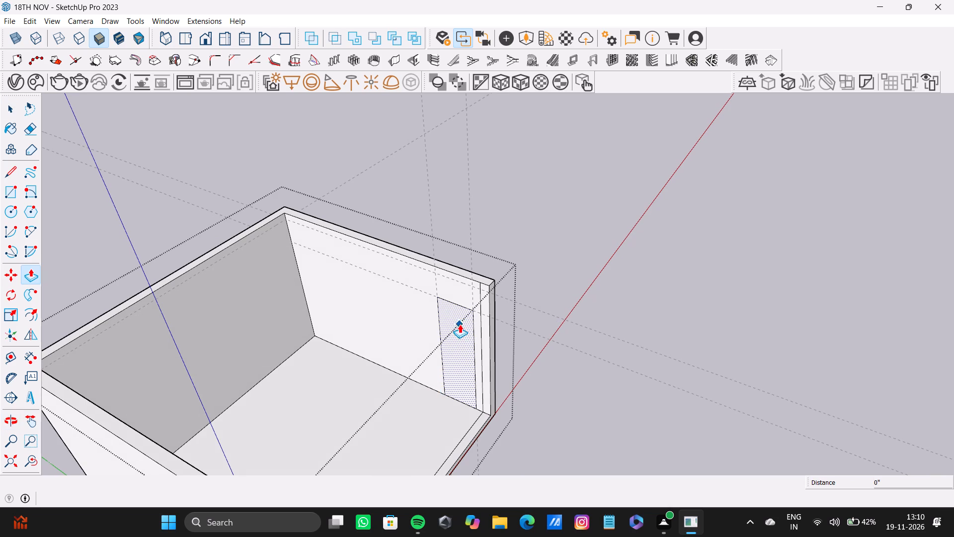
left_click_drag(460, 324, 480, 273)
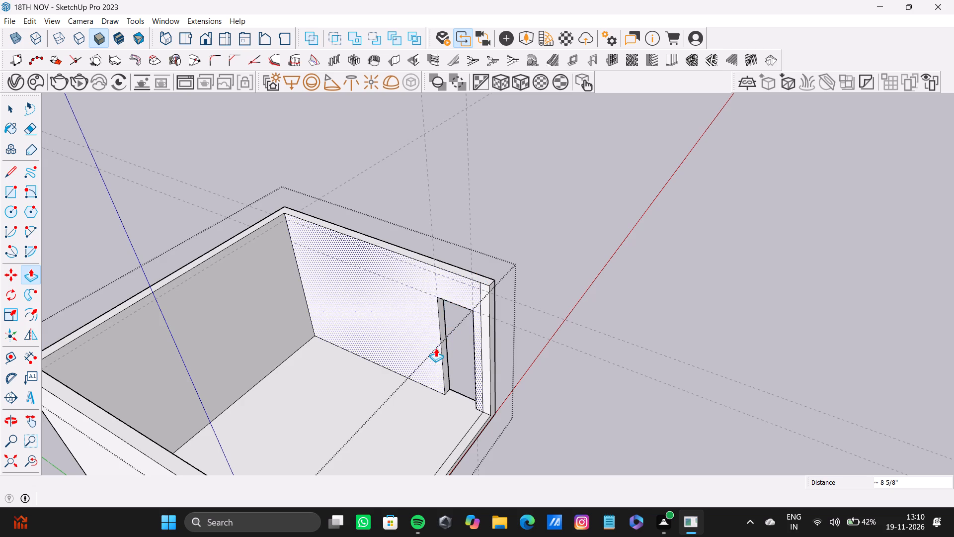
Push the doorway's rear jamb back about 6 9/16" to widen the opening.
scroll(440, 342, "up", 3)
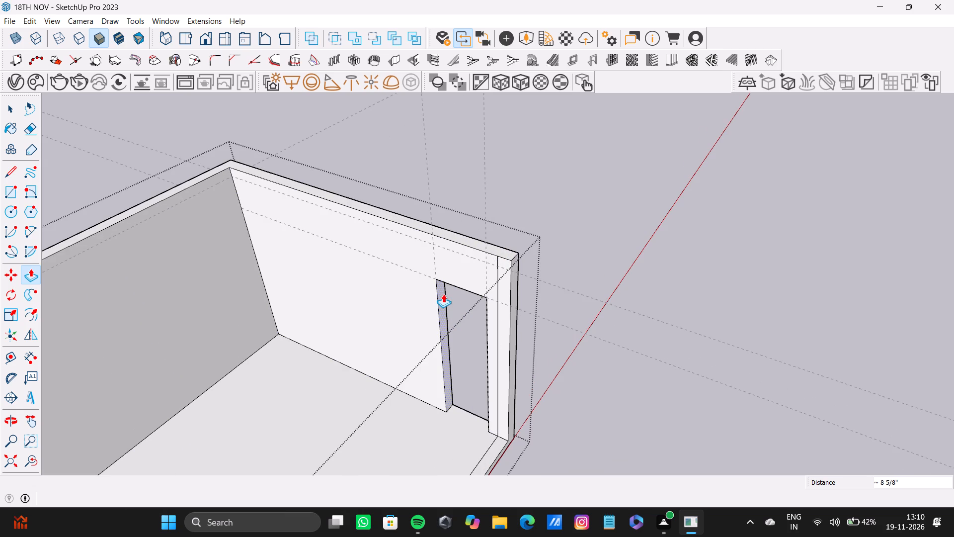
middle_click_drag(455, 303, 436, 295)
left_click_drag(438, 305, 428, 305)
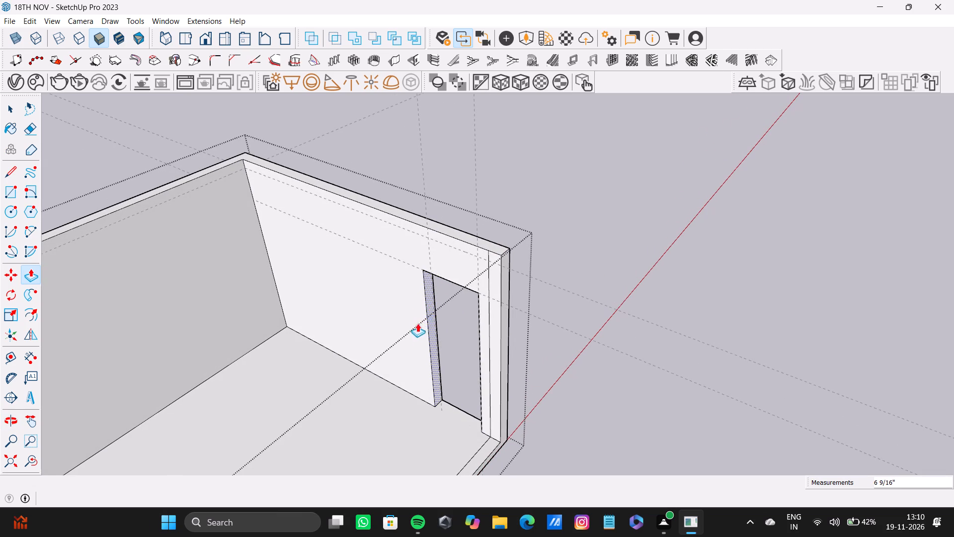
Place two vertical guides about 5' 6" apart on the side wall nearest the bedroom, the first close to the rear corner.
middle_click_drag(419, 333, 320, 196)
scroll(427, 231, "up", 1)
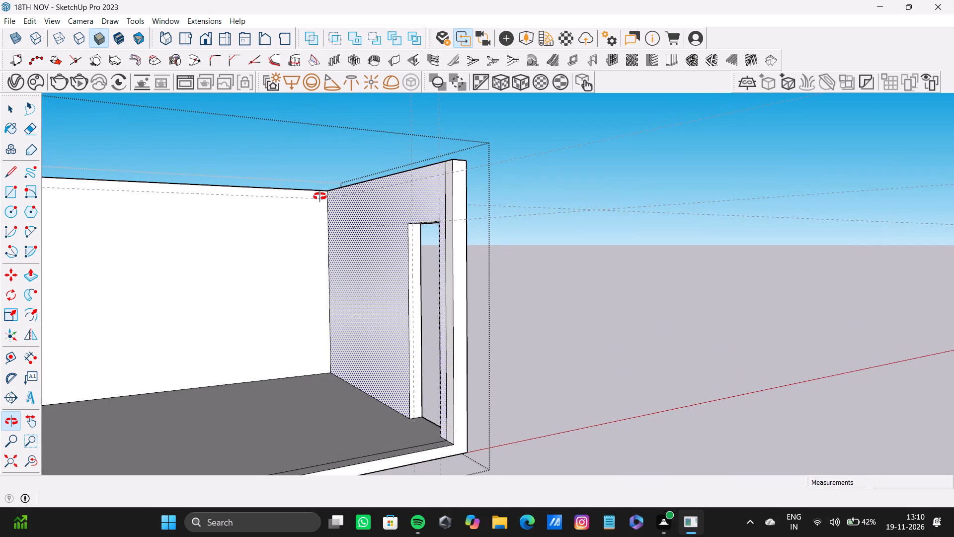
middle_click_drag(320, 196, 378, 319)
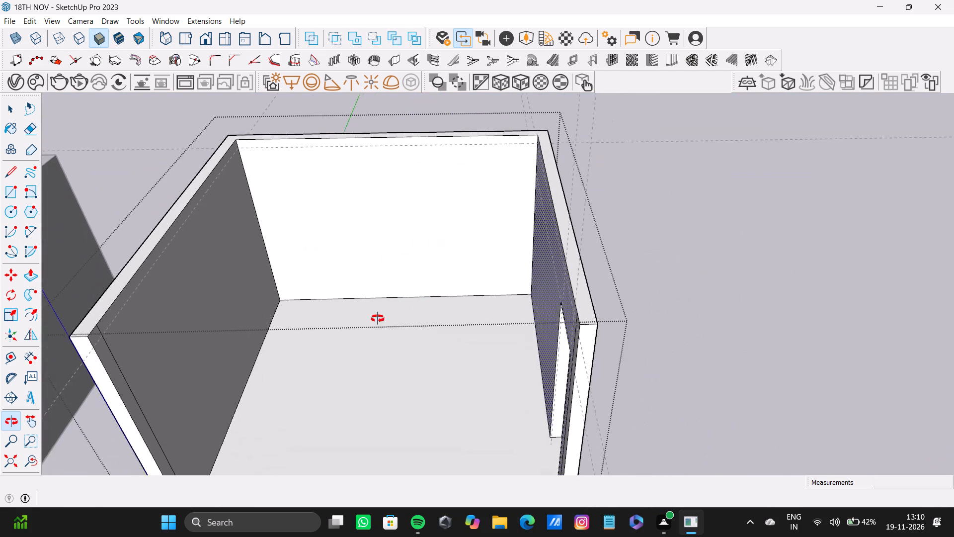
middle_click_drag(378, 319, 341, 249)
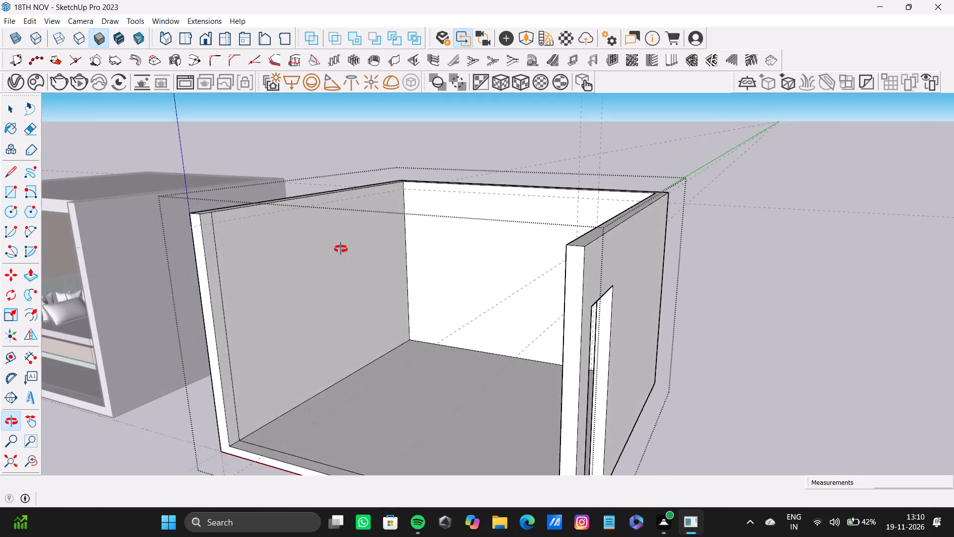
middle_click_drag(341, 249, 410, 234)
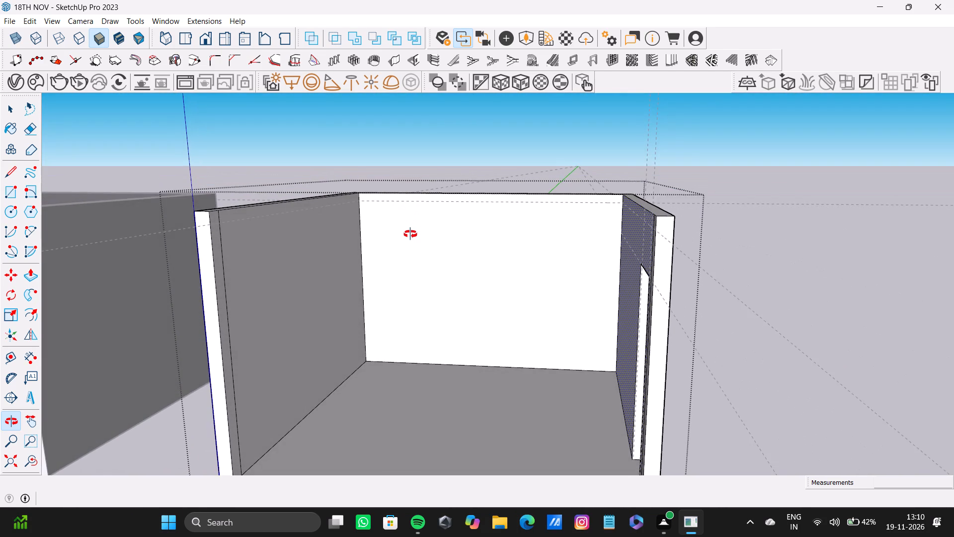
middle_click_drag(410, 234, 403, 254)
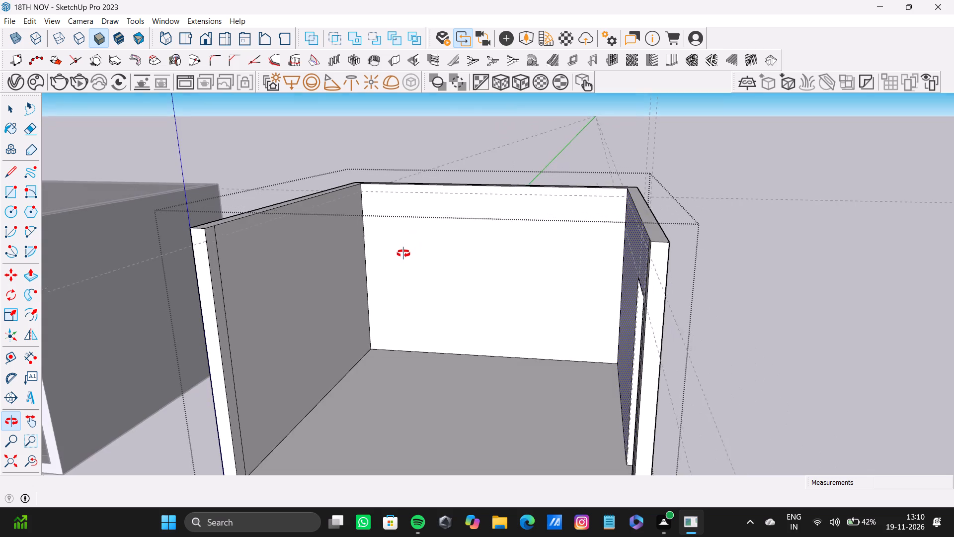
middle_click_drag(403, 254, 399, 266)
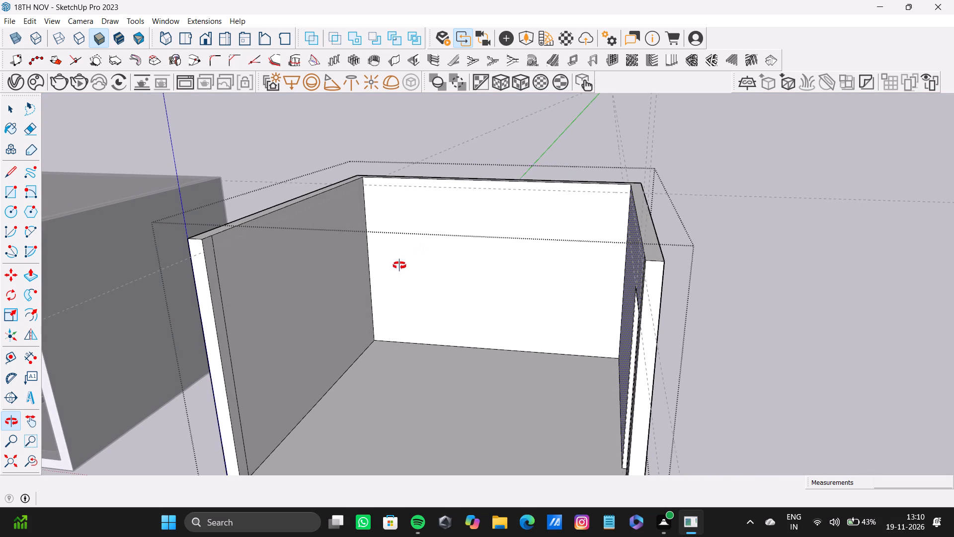
middle_click_drag(399, 266, 336, 331)
scroll(382, 272, "down", 4, "shift")
middle_click_drag(389, 272, 287, 414, "shift")
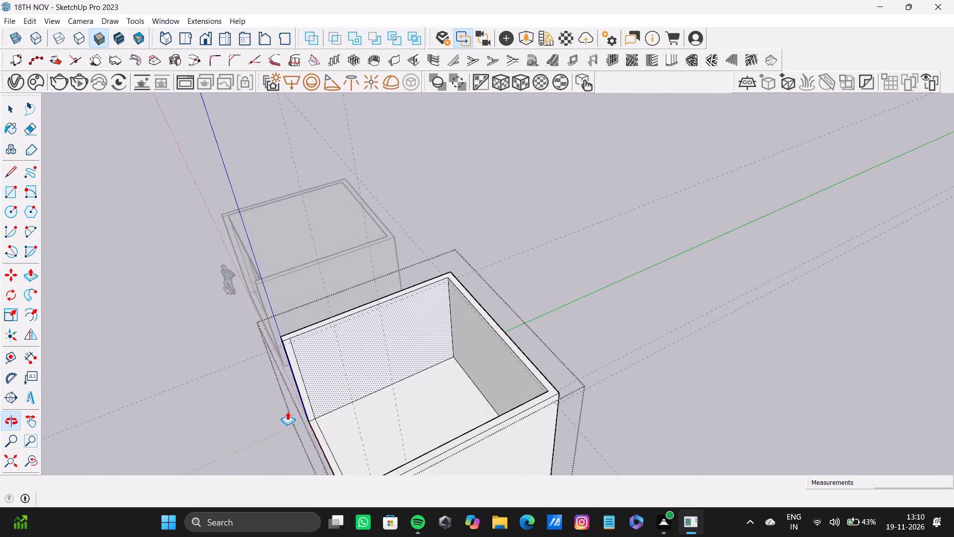
scroll(433, 339, "up", 4)
key("space")
key("t")
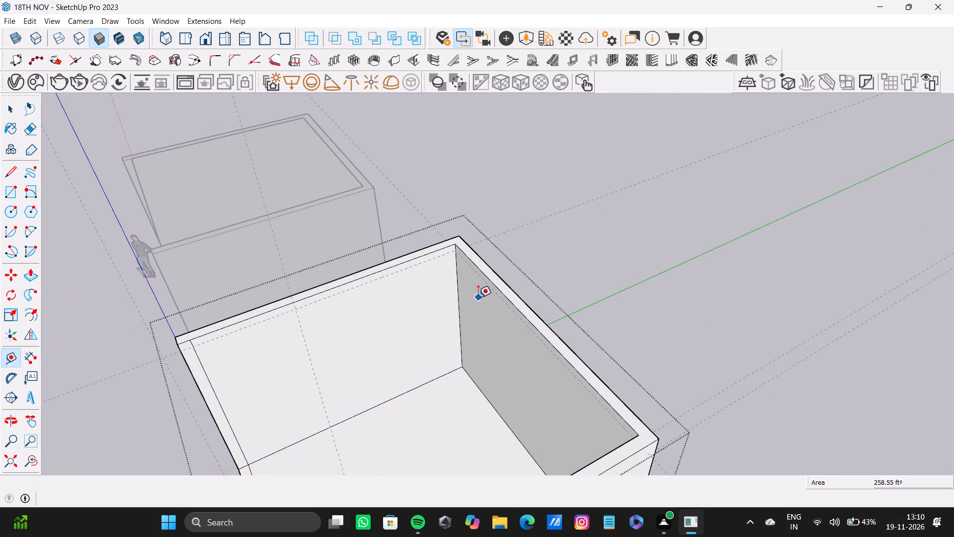
left_click(461, 302)
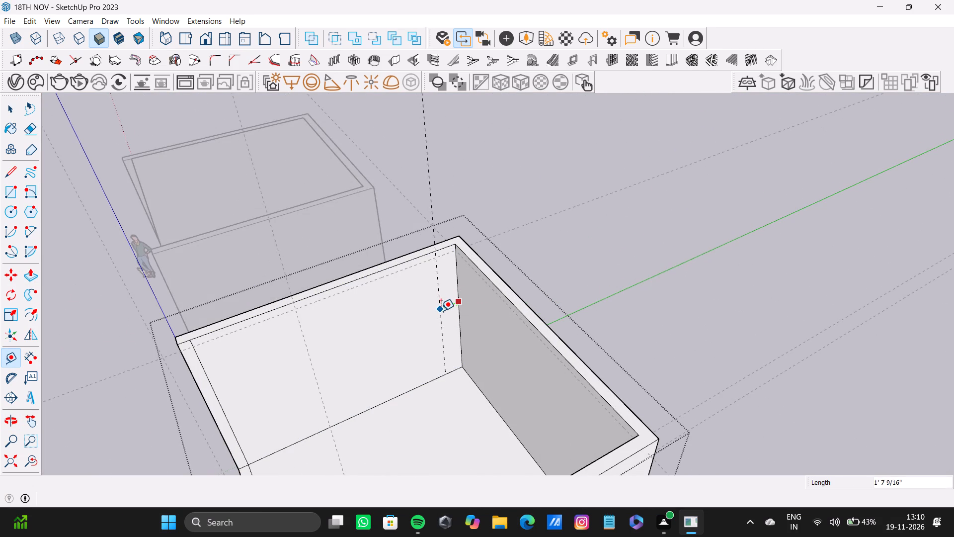
double_click(451, 314)
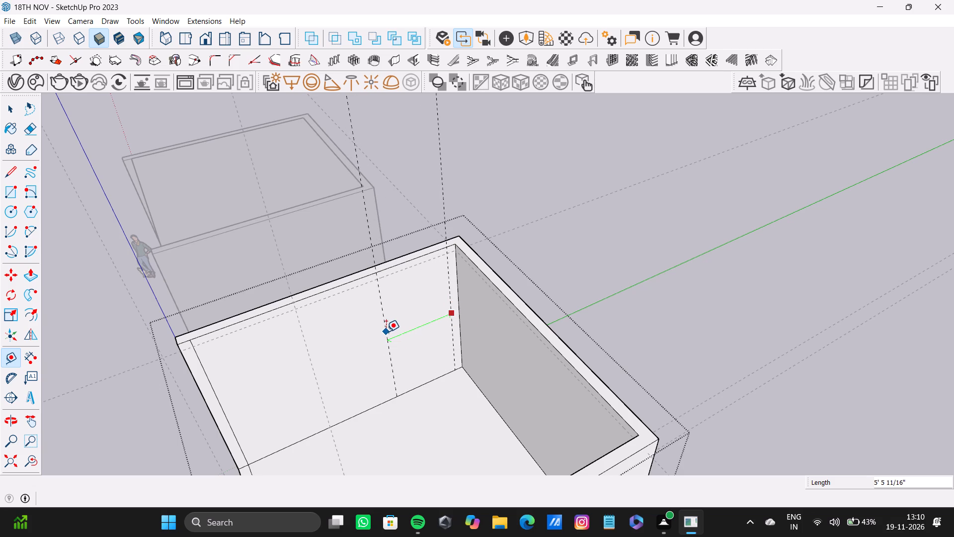
left_click(386, 332)
Place horizontal guides on the wall nearest the bedroom, about 3' 8" above the floor and 1' 9 5/8" below the existing upper guide.
left_click(441, 375)
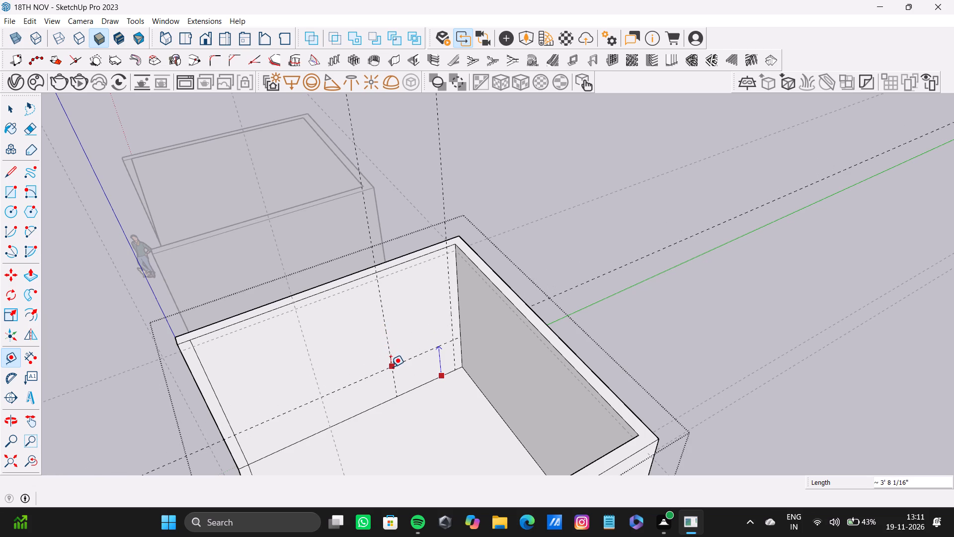
left_click(391, 367)
middle_click_drag(390, 313, 405, 283)
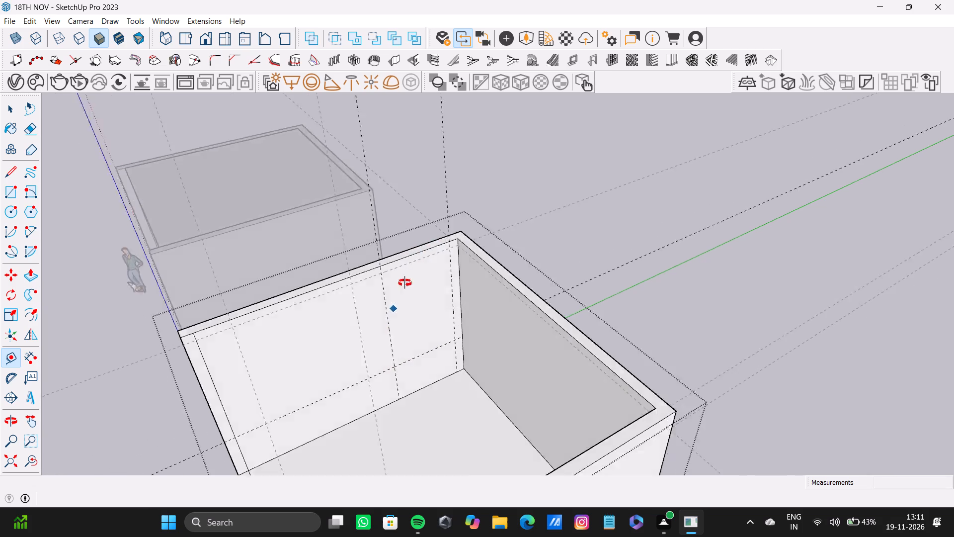
middle_click_drag(405, 283, 469, 169)
scroll(440, 199, "up", 6)
left_click(445, 202)
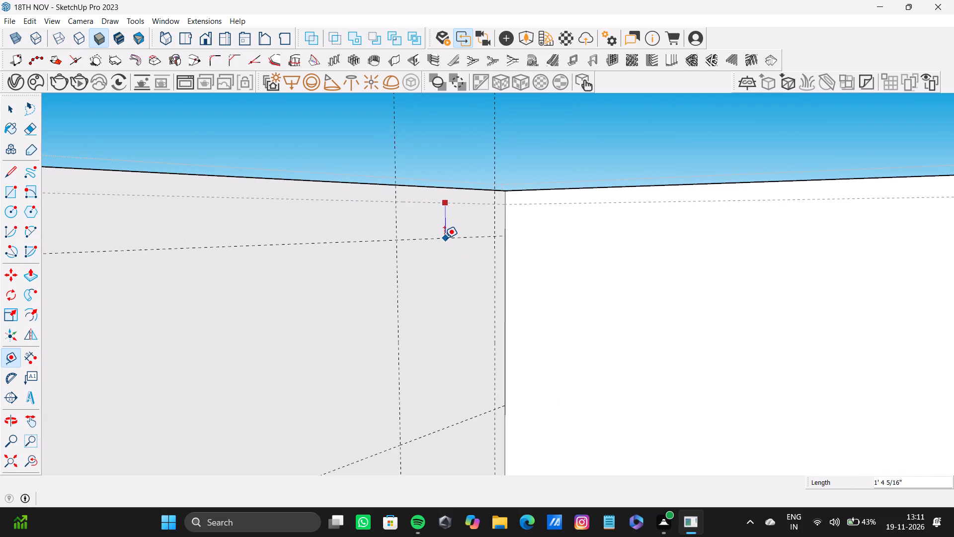
left_click(438, 250)
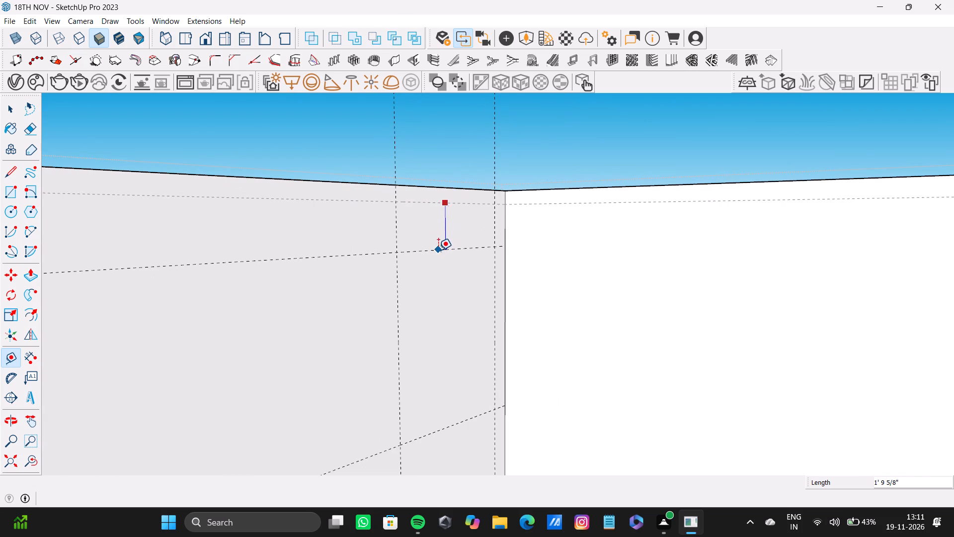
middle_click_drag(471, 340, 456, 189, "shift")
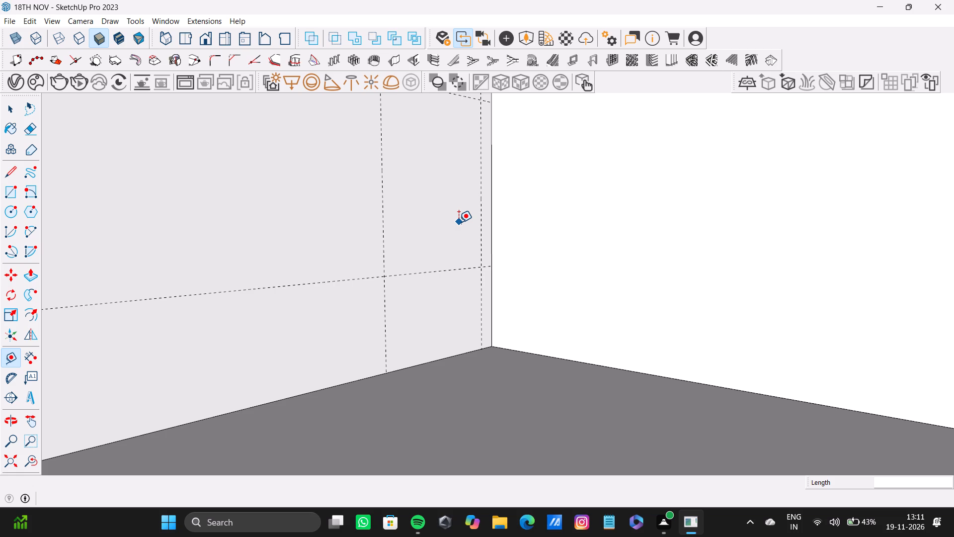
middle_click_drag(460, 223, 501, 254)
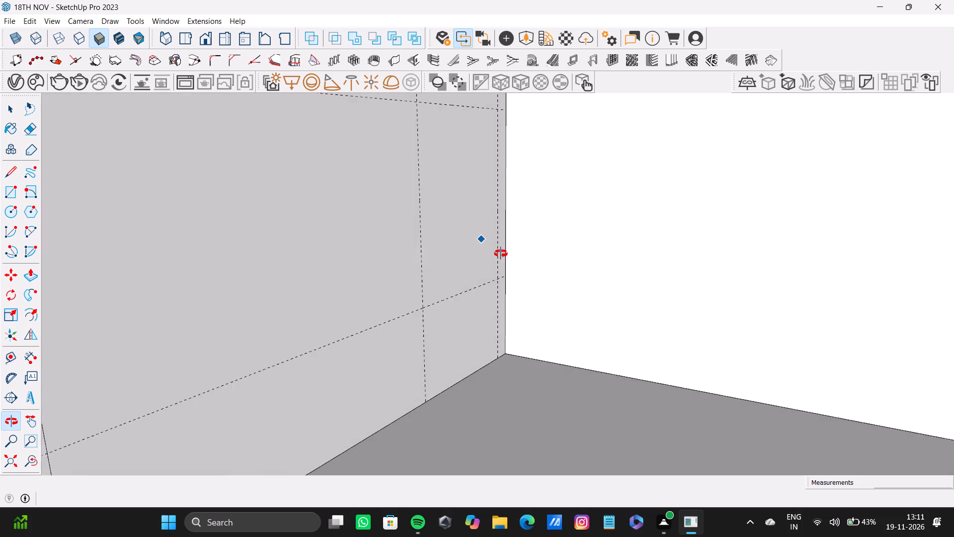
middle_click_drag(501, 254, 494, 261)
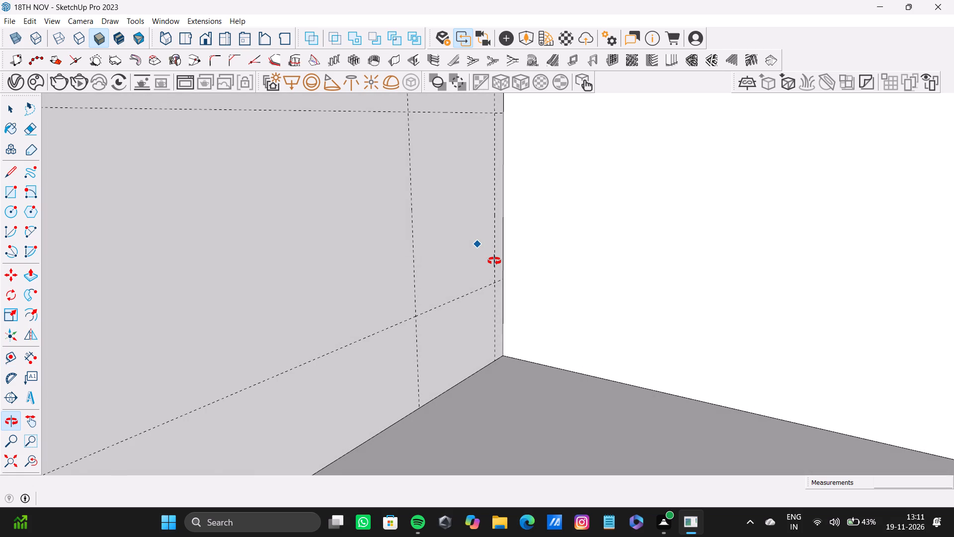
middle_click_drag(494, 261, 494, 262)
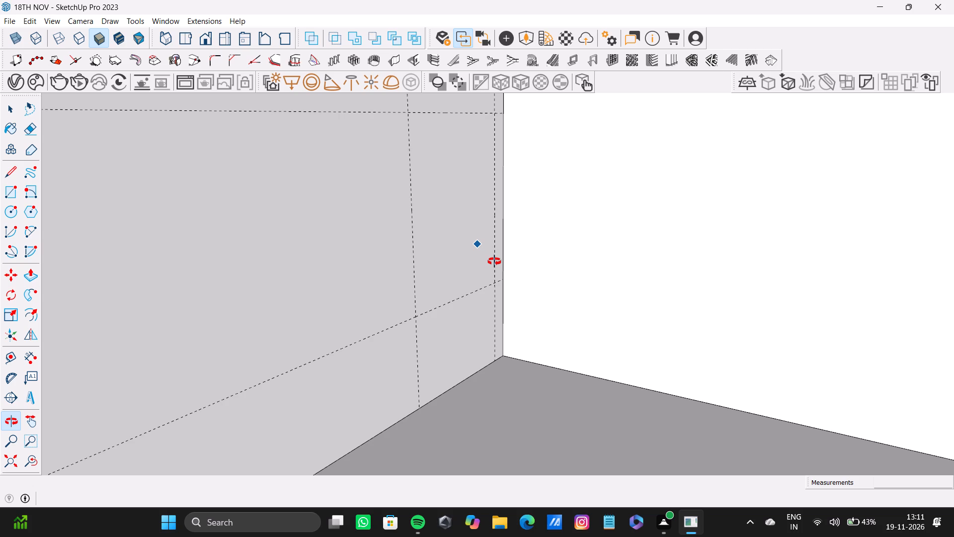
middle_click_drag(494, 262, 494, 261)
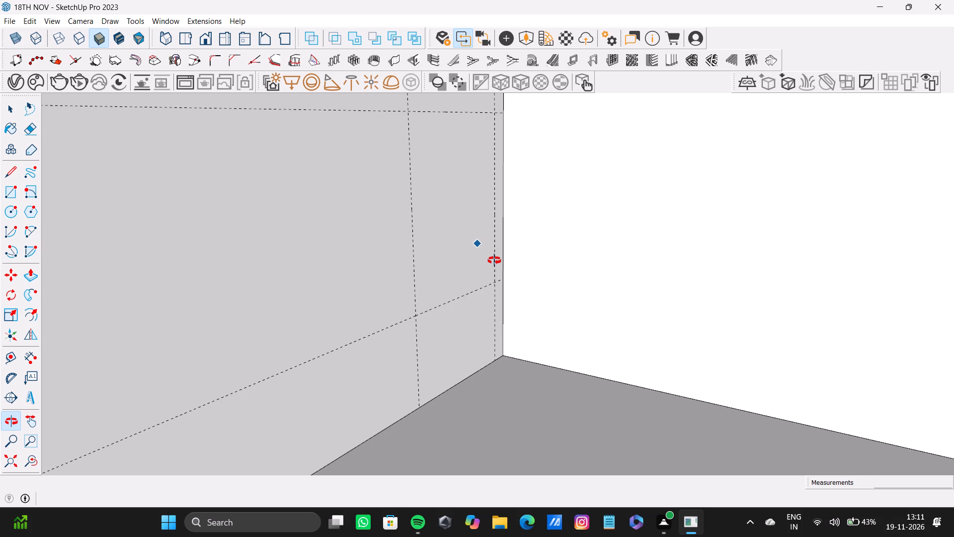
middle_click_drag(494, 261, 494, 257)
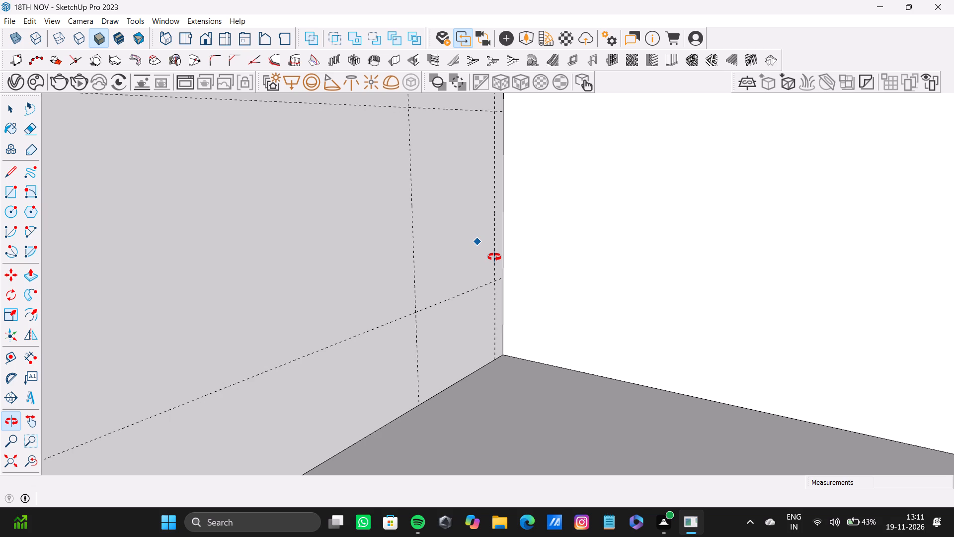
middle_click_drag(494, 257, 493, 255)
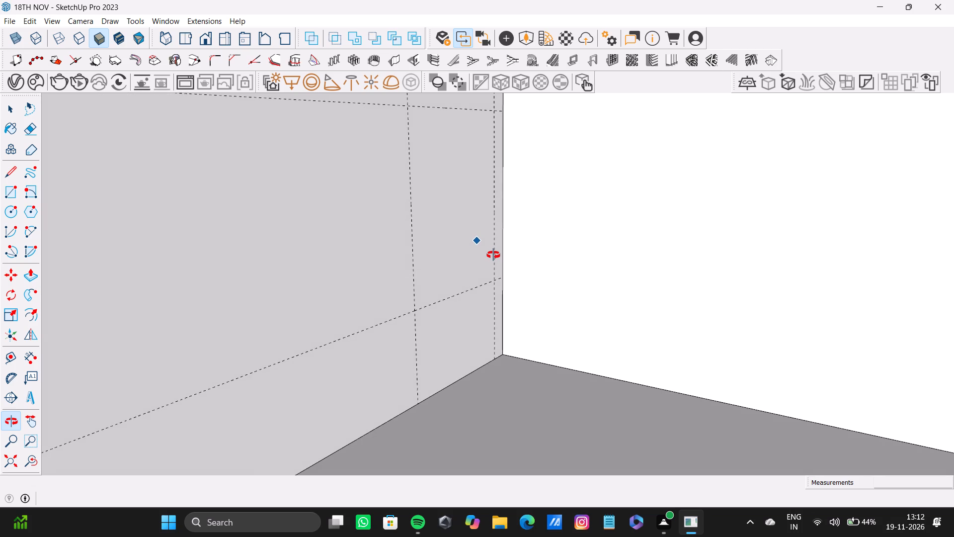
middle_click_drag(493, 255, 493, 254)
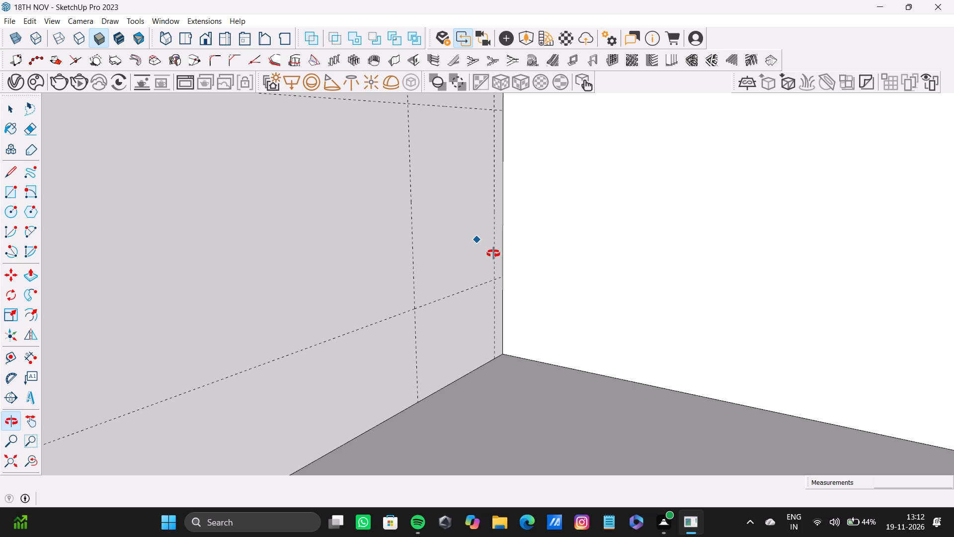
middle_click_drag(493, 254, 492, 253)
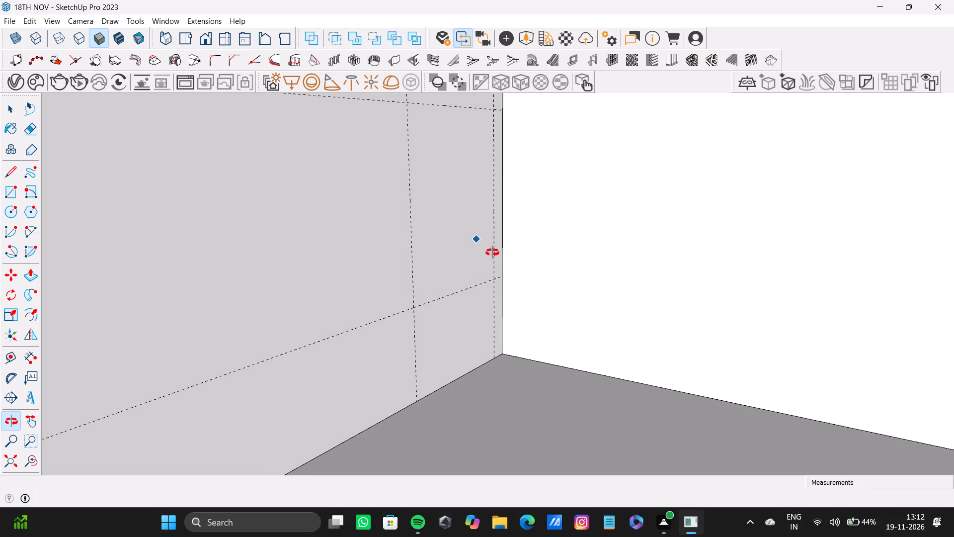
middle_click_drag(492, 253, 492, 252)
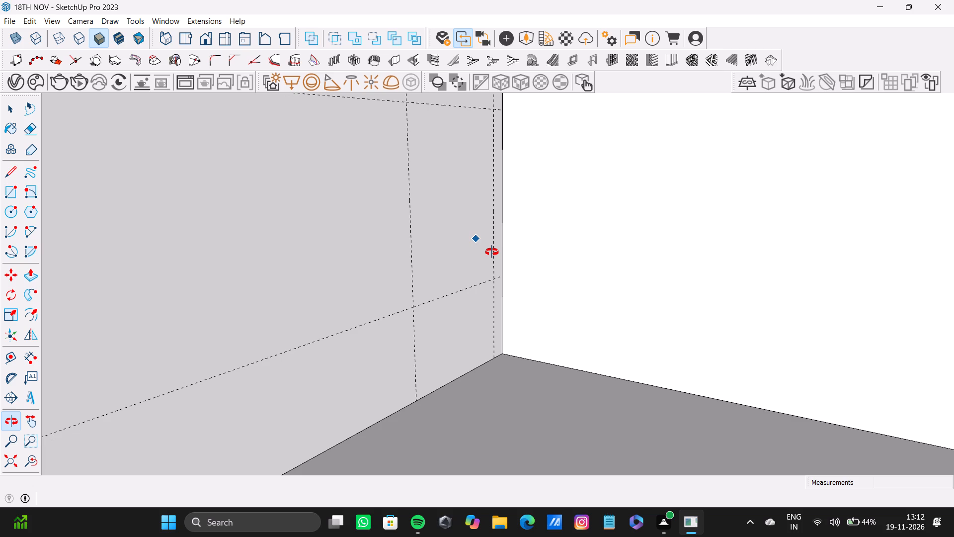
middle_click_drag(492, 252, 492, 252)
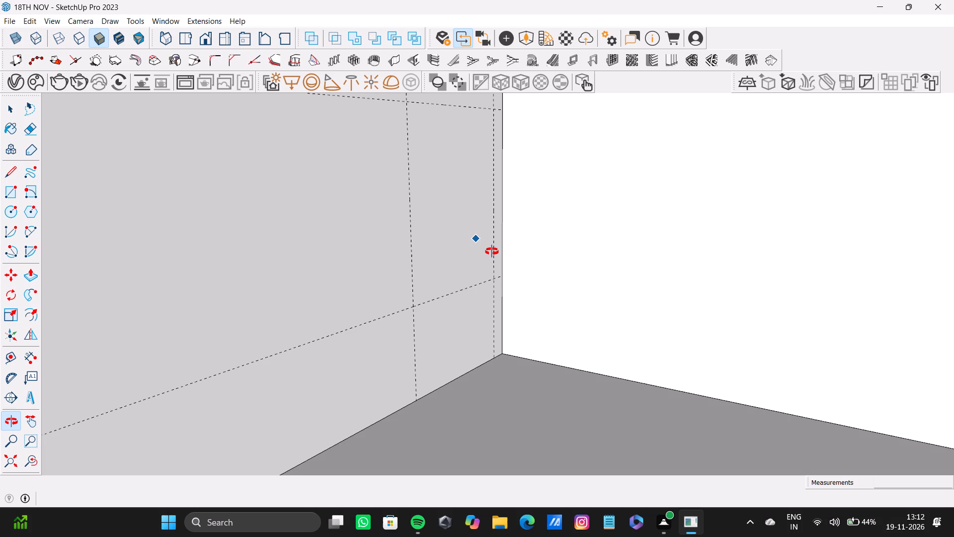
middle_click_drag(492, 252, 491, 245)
Draw a window rectangle about 7' 2" by 5' 5 11/16" between the guide intersections on the wall nearest the bedroom.
scroll(478, 240, "down", 2)
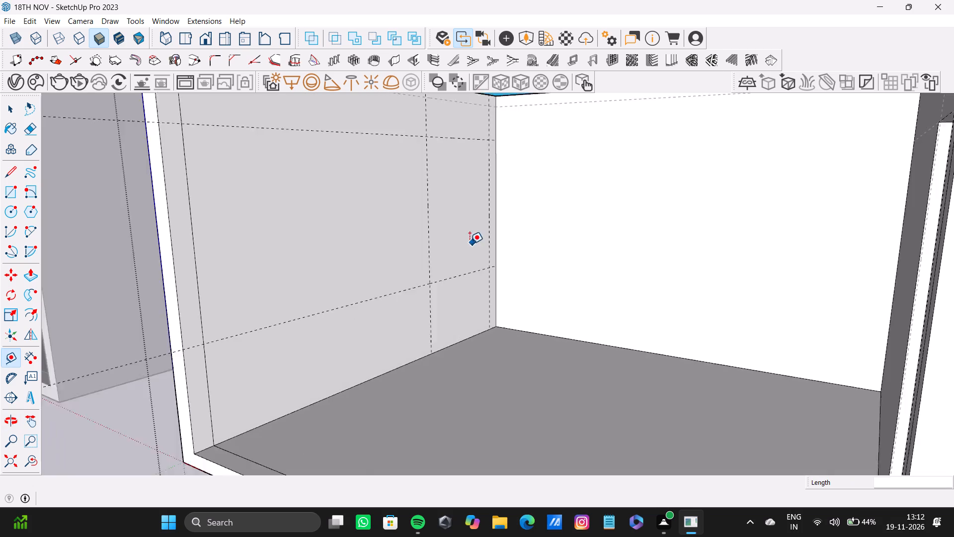
scroll(470, 244, "down", 5)
middle_click_drag(458, 236, 431, 353, "shift")
scroll(459, 233, "up", 5)
middle_click_drag(459, 231, 390, 312, "shift")
key("r")
scroll(415, 246, "up", 5)
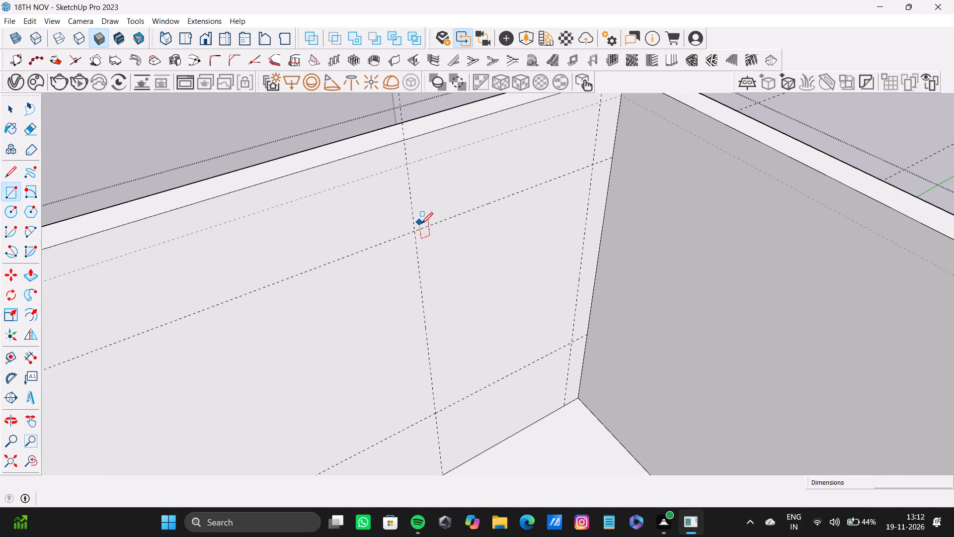
left_click(415, 231)
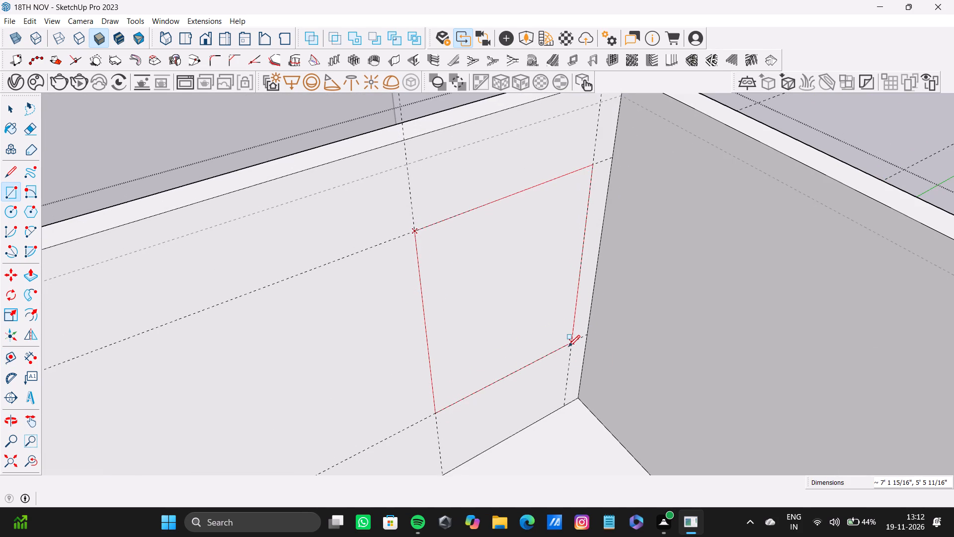
left_click(568, 347)
Push the window rectangle about 8 5/8" through the wall to cut the opening.
scroll(350, 345, "down", 4)
middle_click_drag(351, 349, 366, 351)
key("space")
left_click(471, 315)
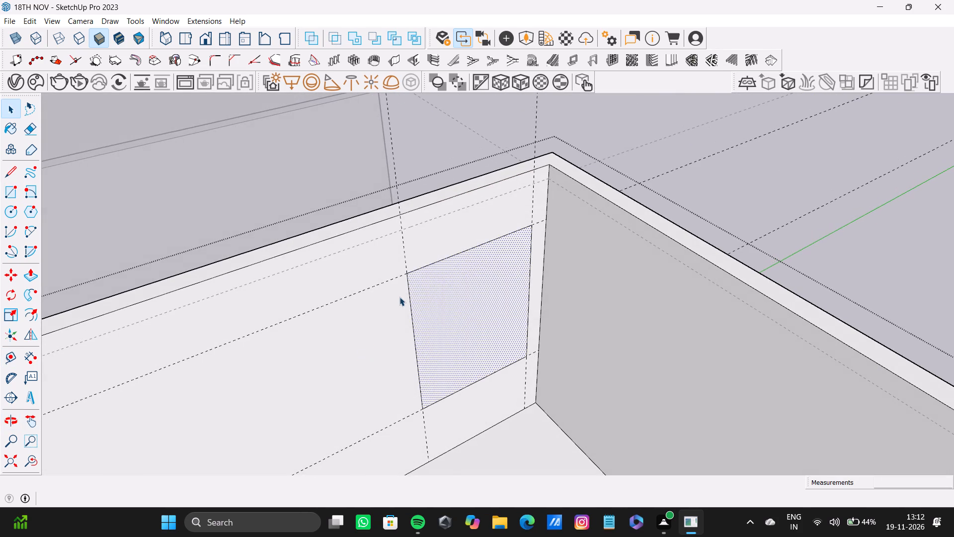
middle_click_drag(399, 297, 411, 329, "shift")
key("p")
left_click_drag(465, 356, 386, 273)
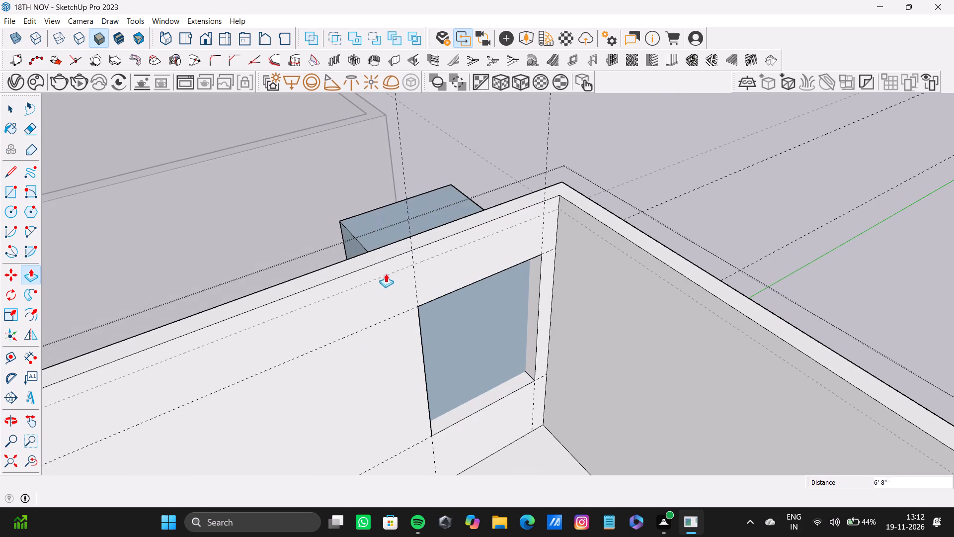
left_click_drag(386, 273, 358, 253)
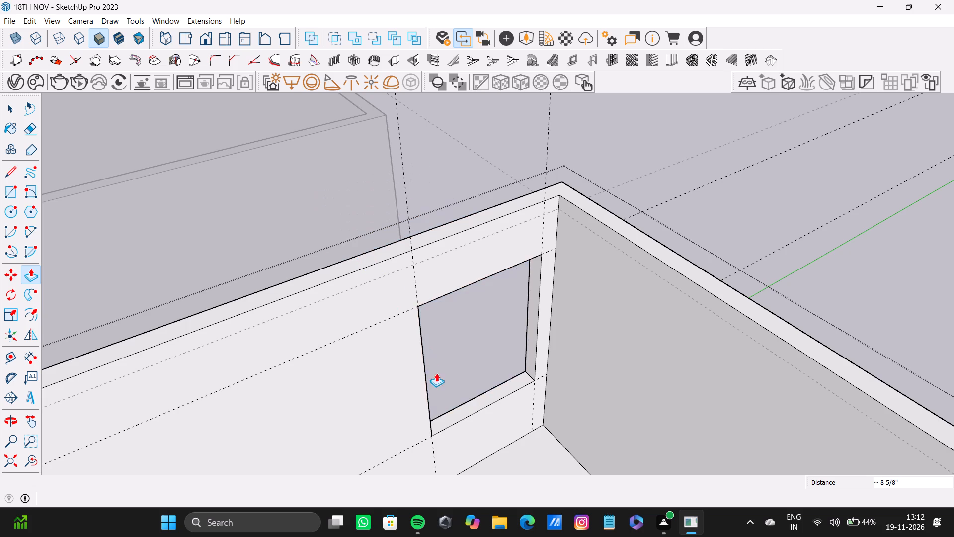
Push the window's rear jamb about 4 3/16" inward to narrow the opening.
middle_click_drag(436, 373, 434, 232)
left_click_drag(528, 255, 518, 259)
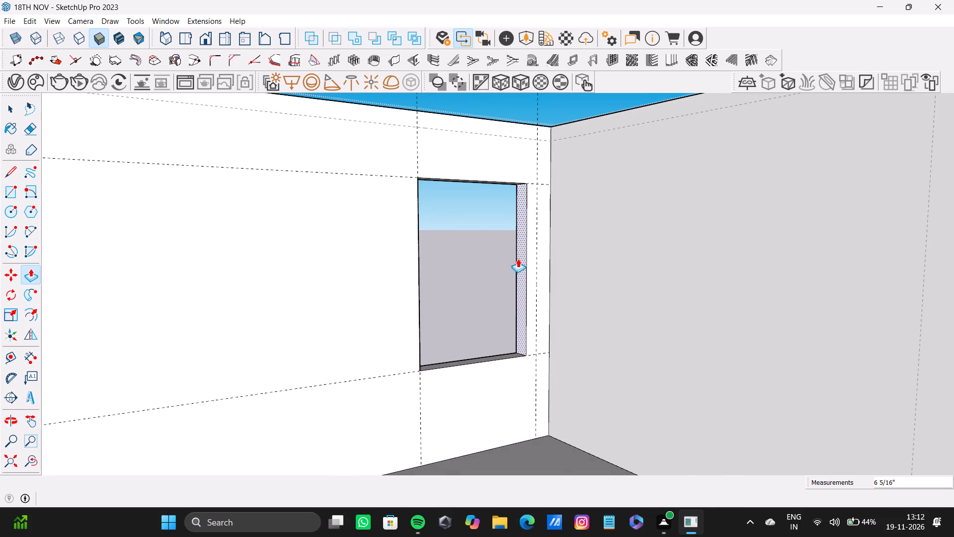
left_click_drag(518, 259, 521, 259)
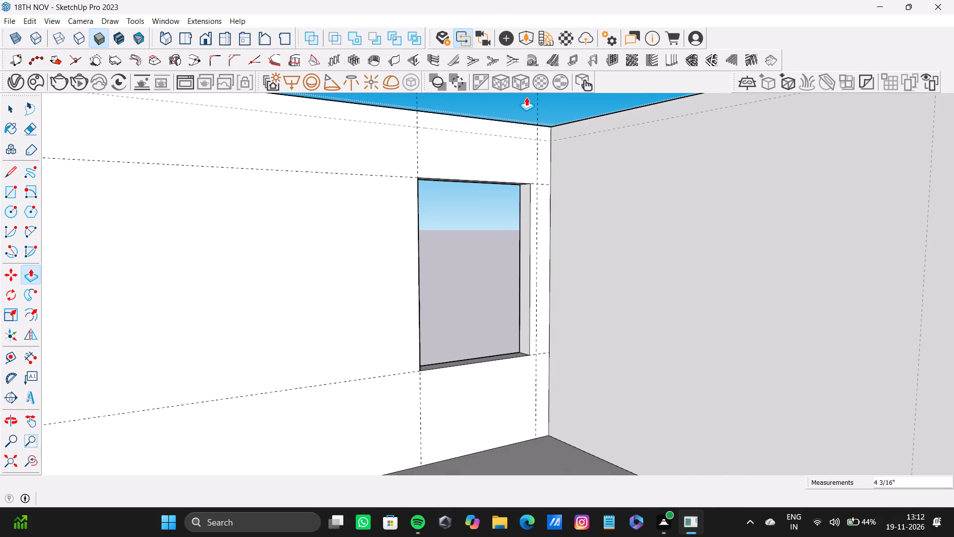
Place two horizontal guides above the window opening, one 3 7/8" above its top edge and another 1' 13/16" higher.
key("space")
key("t")
scroll(461, 187, "up", 4)
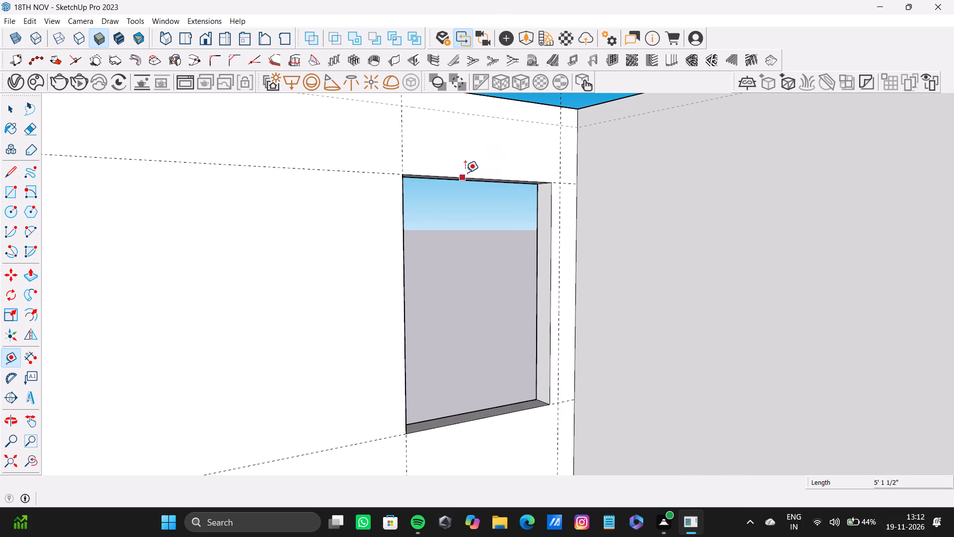
left_click(465, 176)
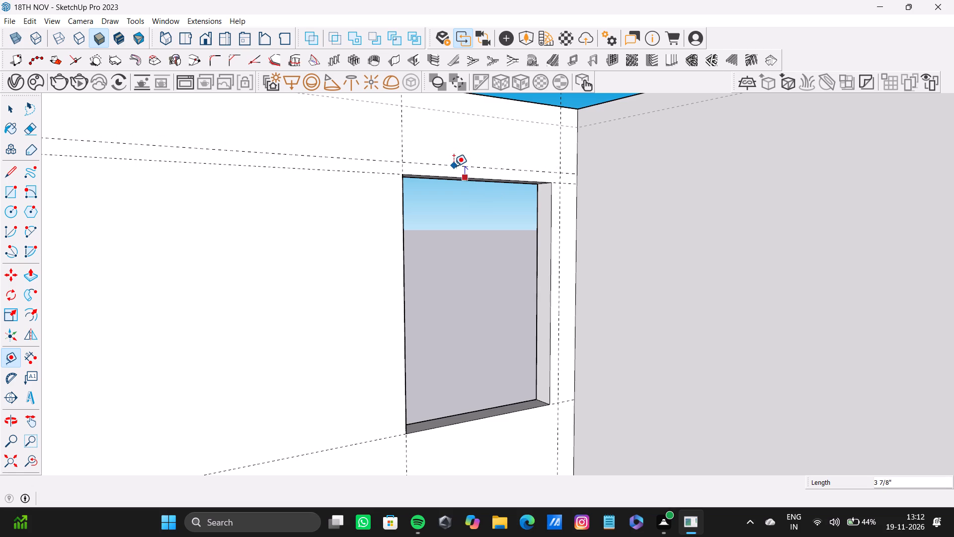
left_click(454, 166)
left_click(456, 170)
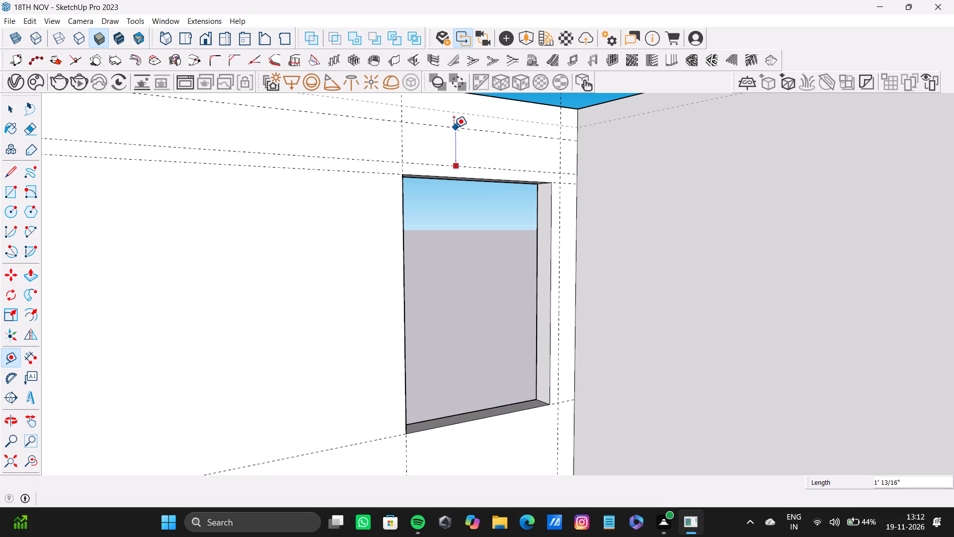
left_click(454, 128)
Draw a rectangle about 5' 4 1/16" by 1' 13/16" between the guides above the window opening.
middle_click_drag(564, 244, 548, 302)
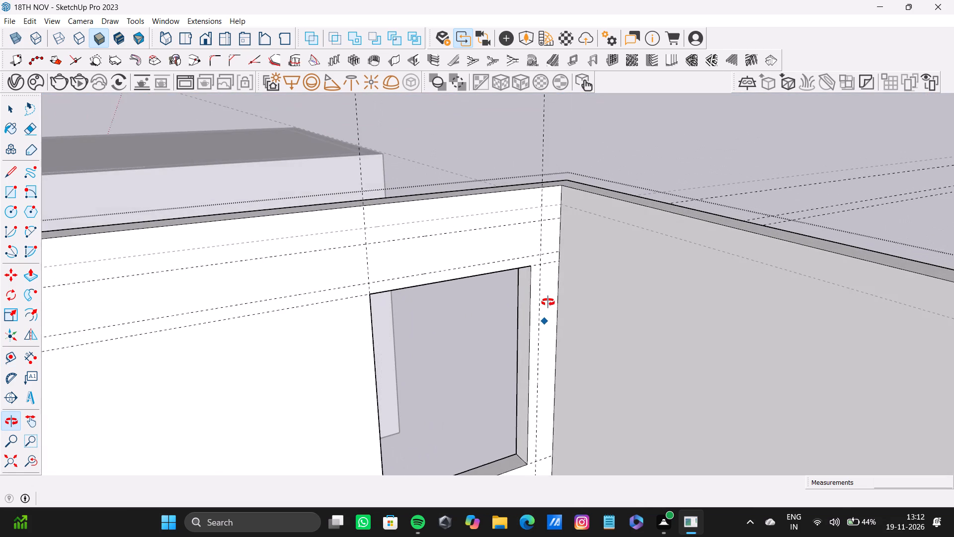
middle_click_drag(548, 302, 549, 303)
key("r")
scroll(362, 279, "up", 4)
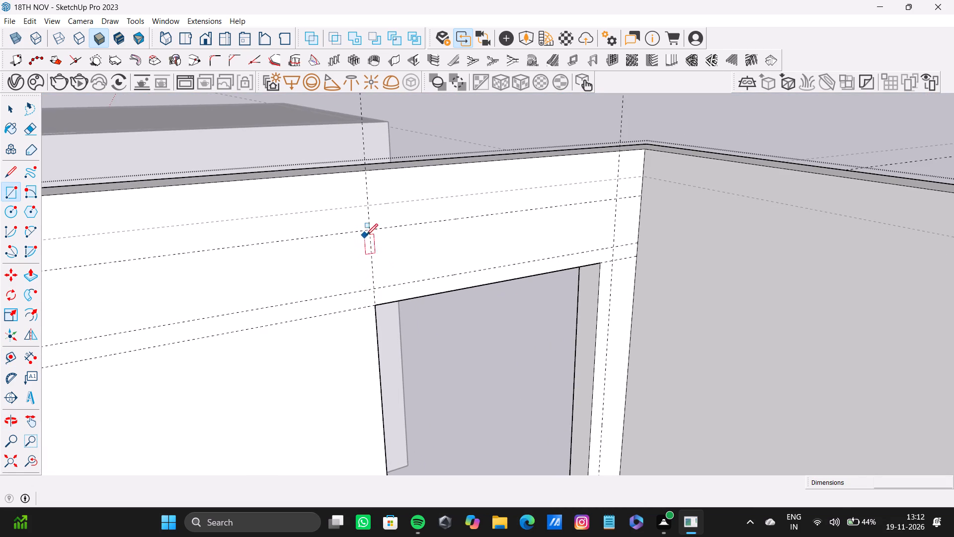
left_click(369, 229)
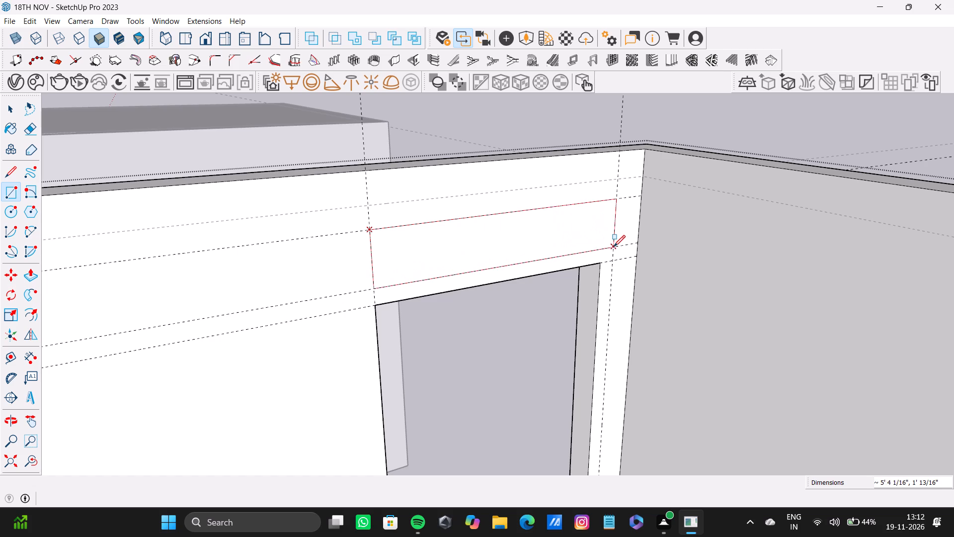
left_click(614, 246)
key("space")
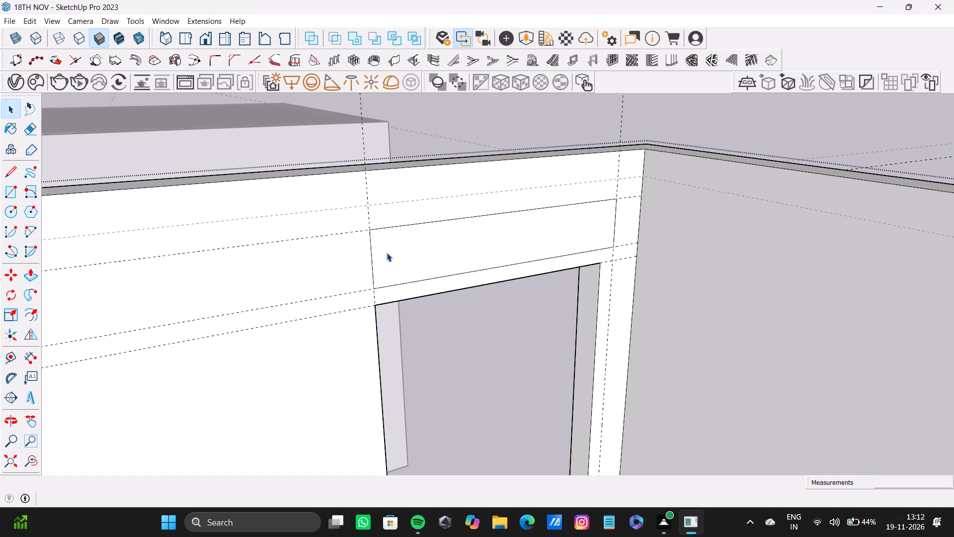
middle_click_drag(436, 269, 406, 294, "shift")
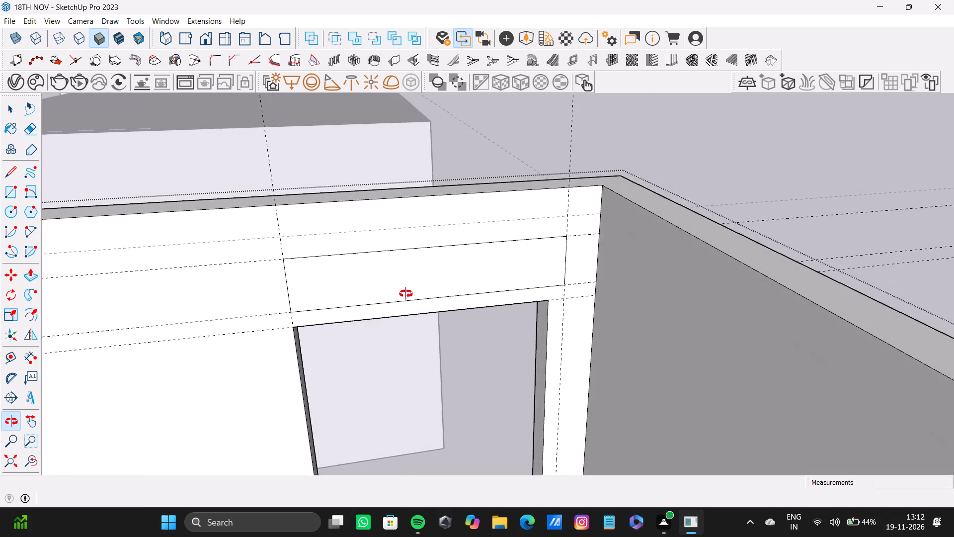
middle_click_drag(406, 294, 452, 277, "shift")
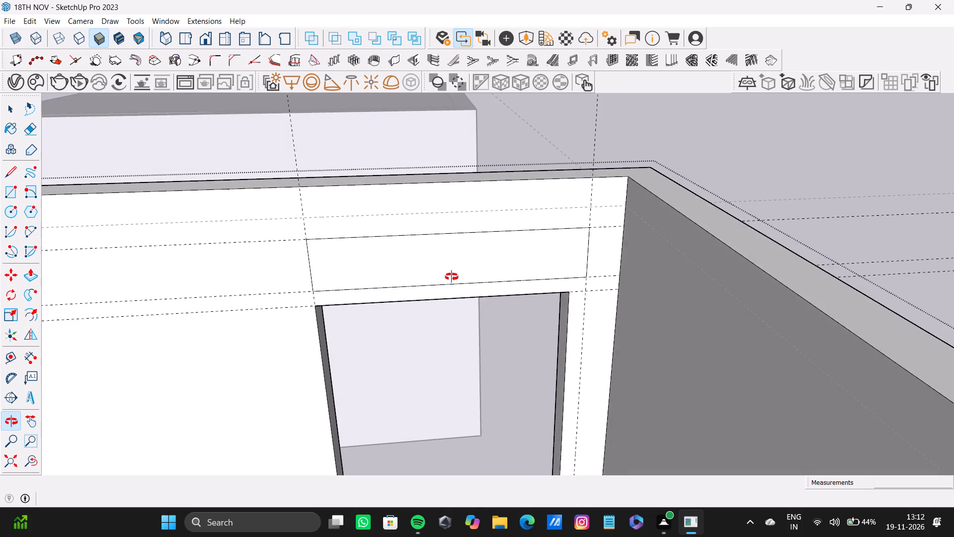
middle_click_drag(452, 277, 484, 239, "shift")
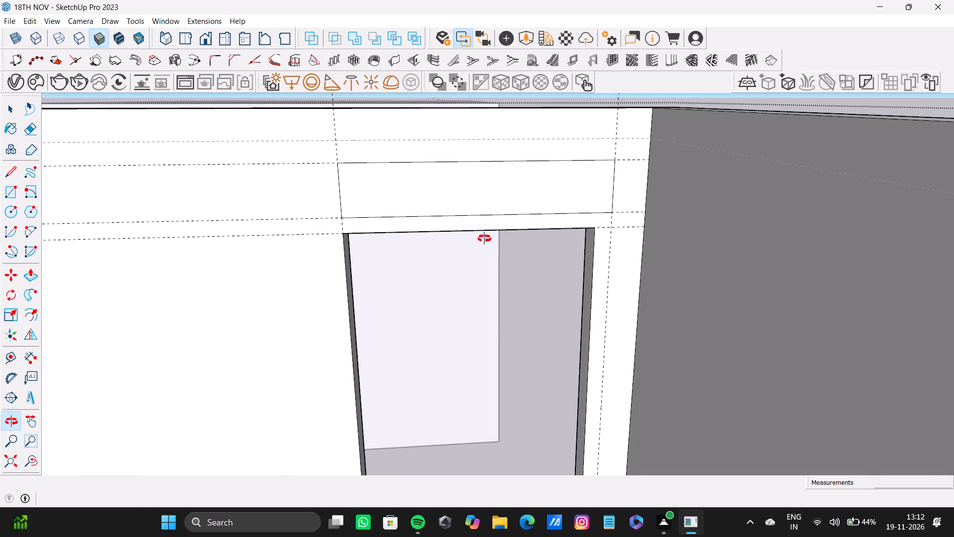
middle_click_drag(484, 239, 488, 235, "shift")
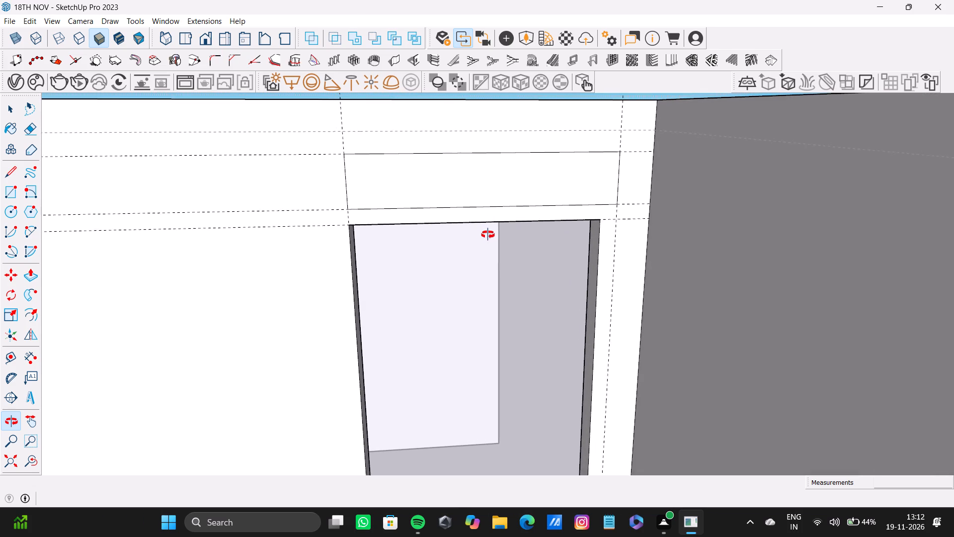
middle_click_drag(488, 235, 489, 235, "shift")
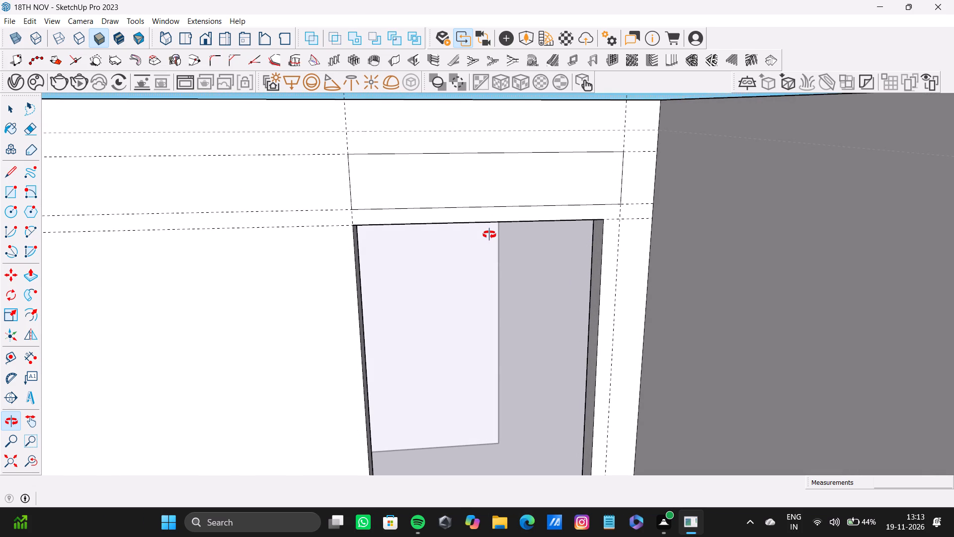
Undo the rectangle drawn between the guides above the window opening.
middle_click_drag(489, 235, 488, 235, "shift")
key("ctrl+z")
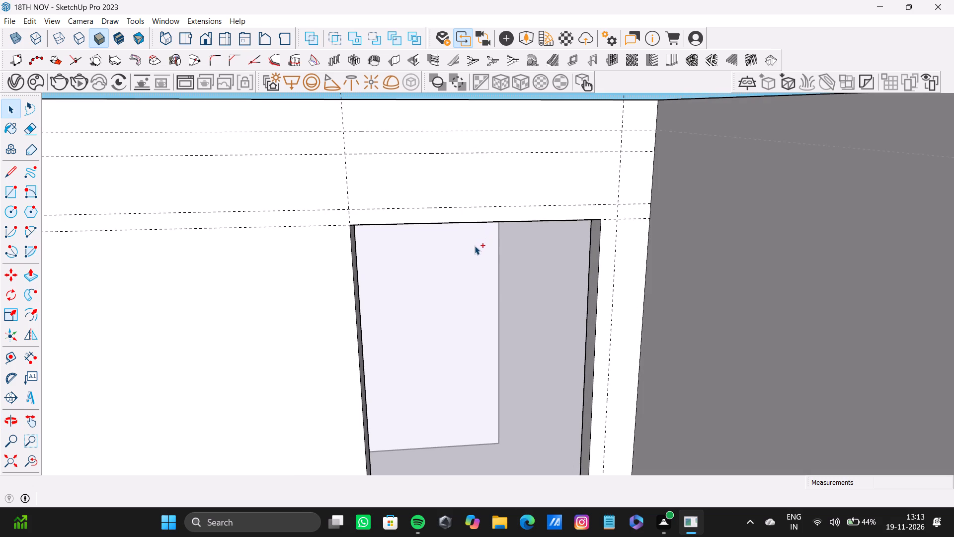
Place a vertical guide about 1 7/8" outside the guide on the window opening's side edge farther from the room corner.
left_click(346, 189)
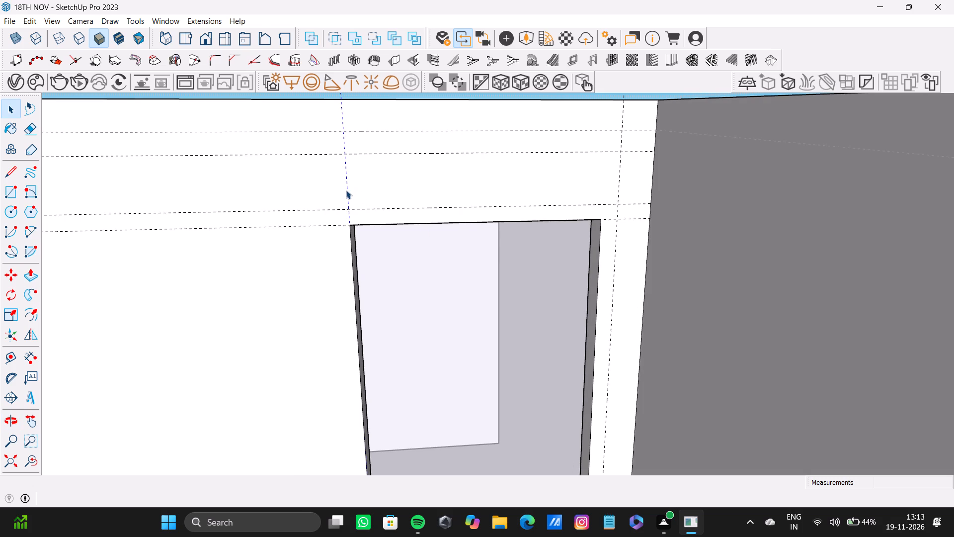
key("t")
left_click(343, 191)
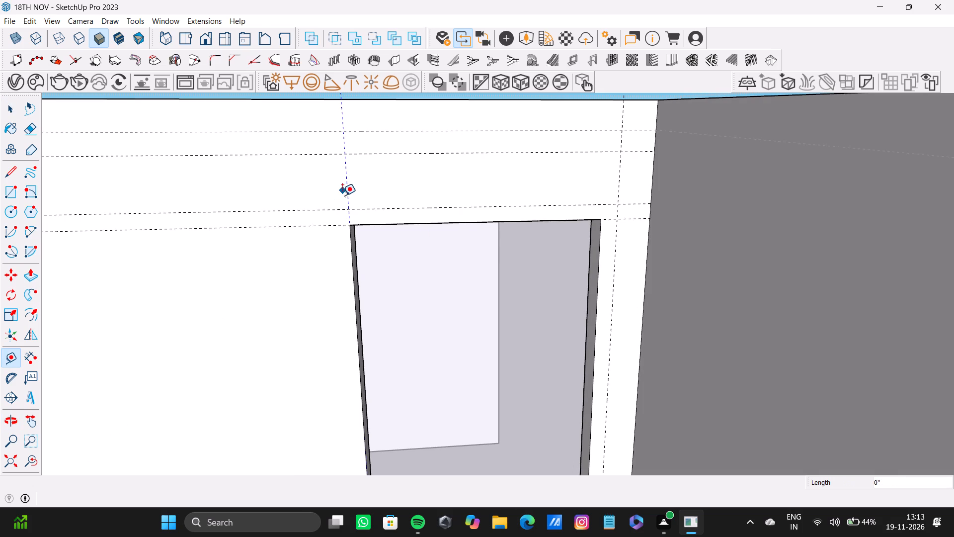
key("space")
key("t")
left_click(345, 191)
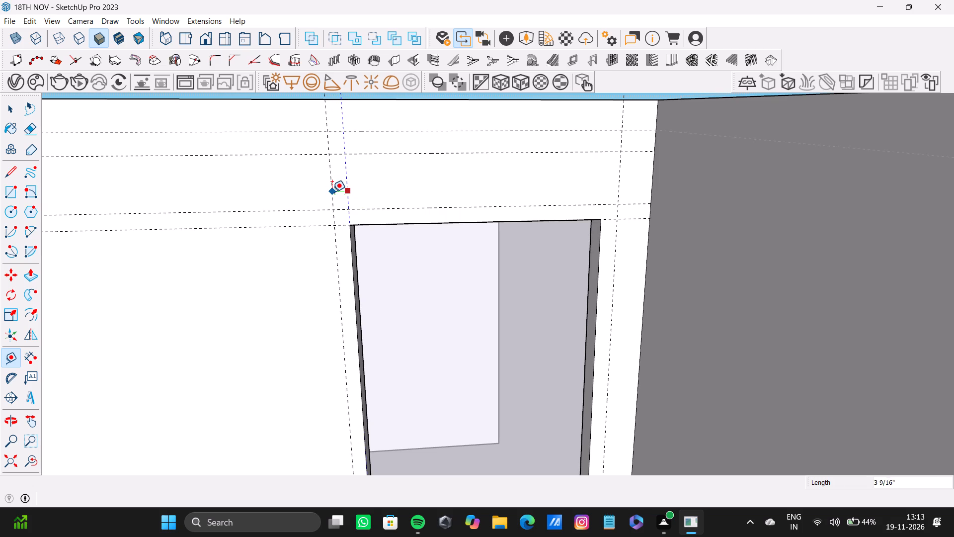
scroll(332, 191, "up", 8)
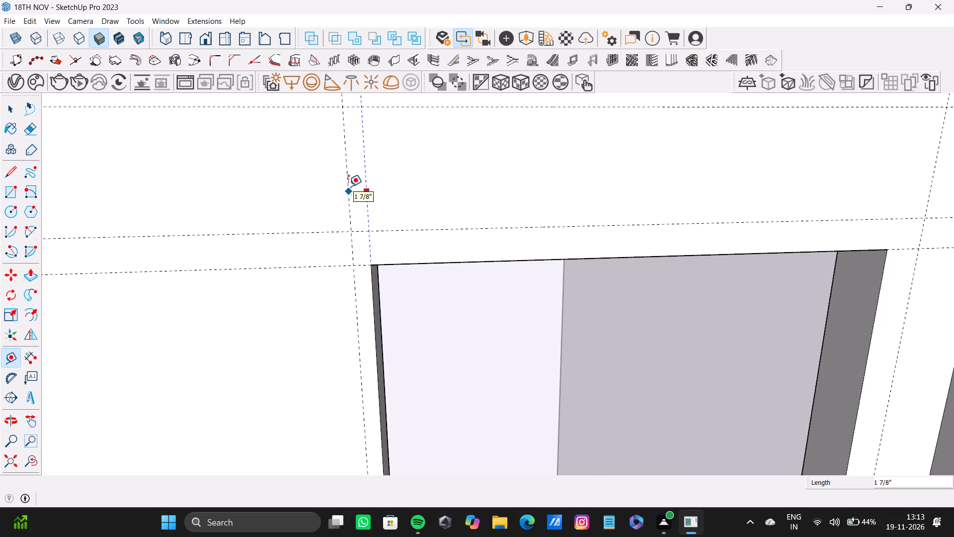
left_click(348, 186)
Draw a rectangle about 5' 7 9/16" by 1' 13/16" above the window, between the outer vertical guides and the two horizontal guides.
scroll(359, 200, "down", 4)
middle_click_drag(362, 200, 307, 230, "shift")
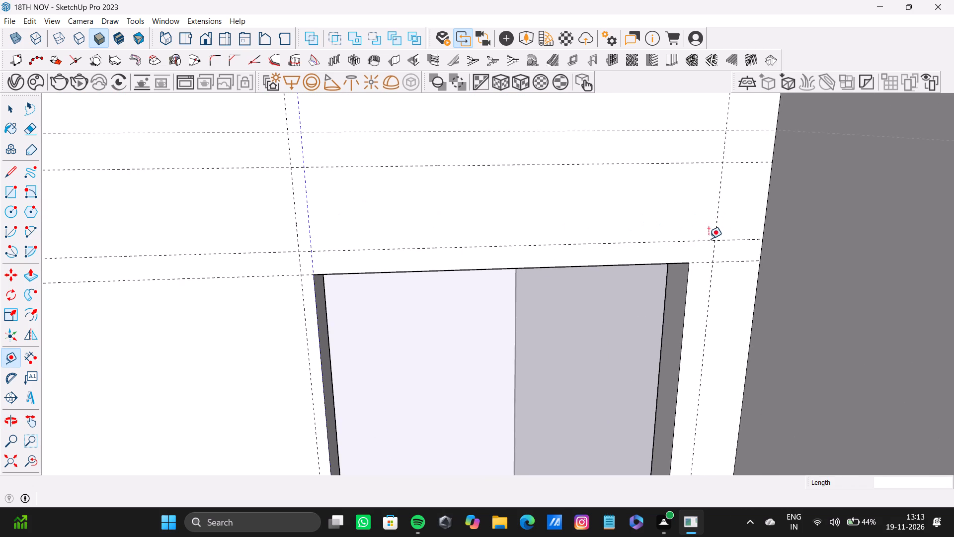
middle_click_drag(566, 253, 501, 273)
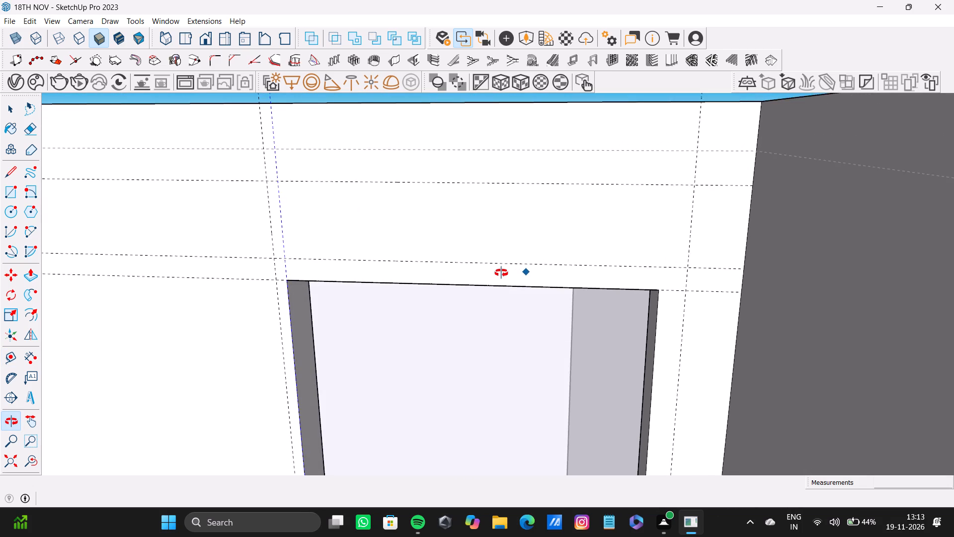
middle_click_drag(501, 273, 500, 266)
key("r")
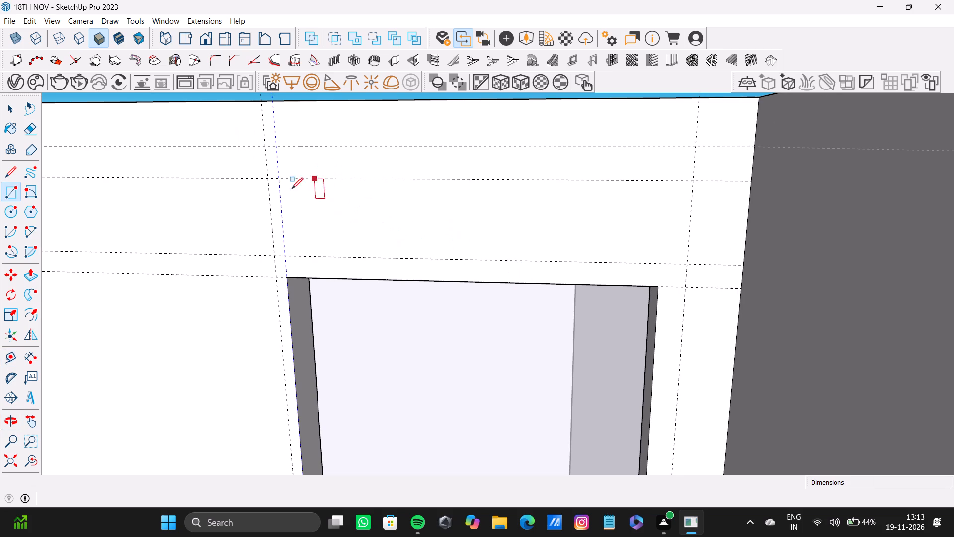
left_click(265, 179)
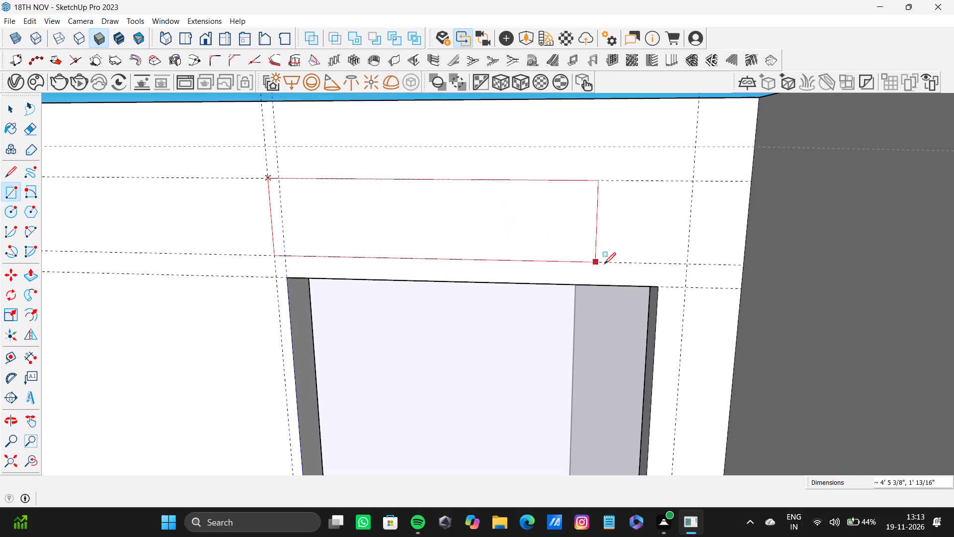
left_click(687, 266)
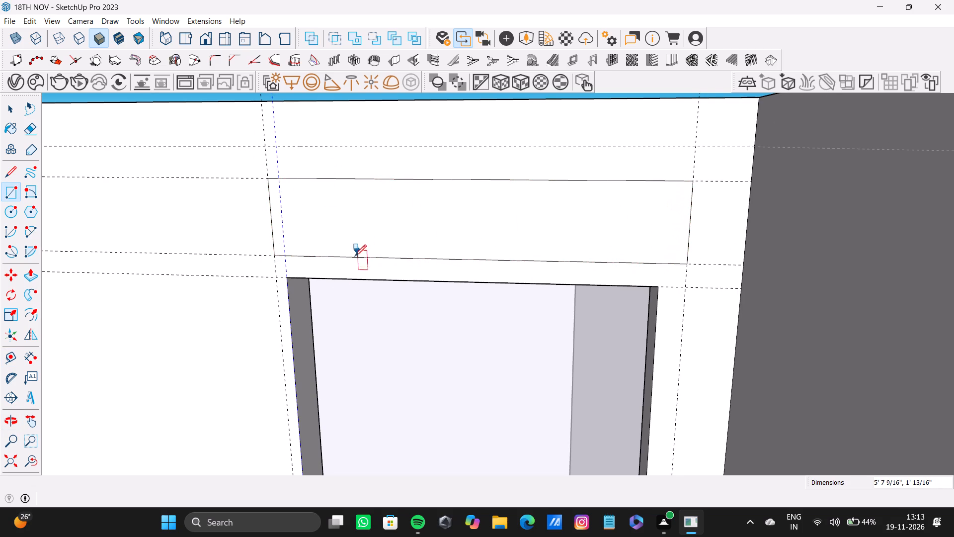
scroll(334, 269, "down", 2)
middle_click_drag(330, 269, 365, 258)
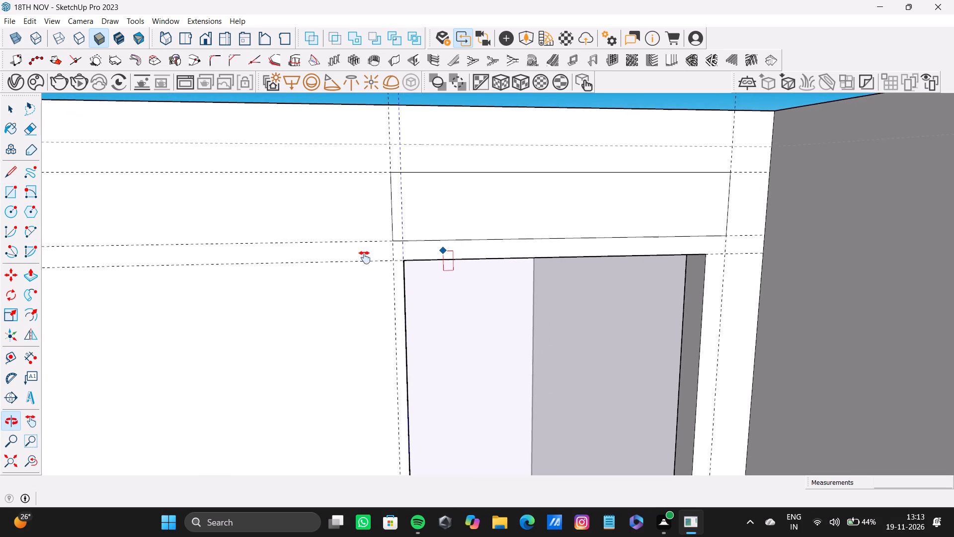
middle_click_drag(365, 258, 349, 256)
middle_click(465, 280)
key("space")
Push the window jamb nearest the room corner slightly outward toward the vertical guide to widen the opening.
middle_click_drag(559, 302, 586, 309)
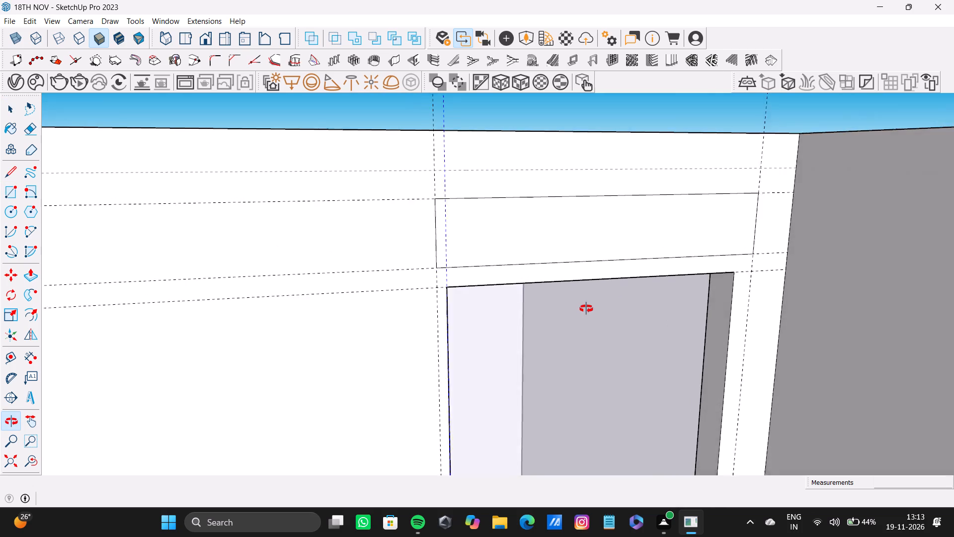
middle_click_drag(586, 309, 587, 309)
left_click(728, 317)
key("p")
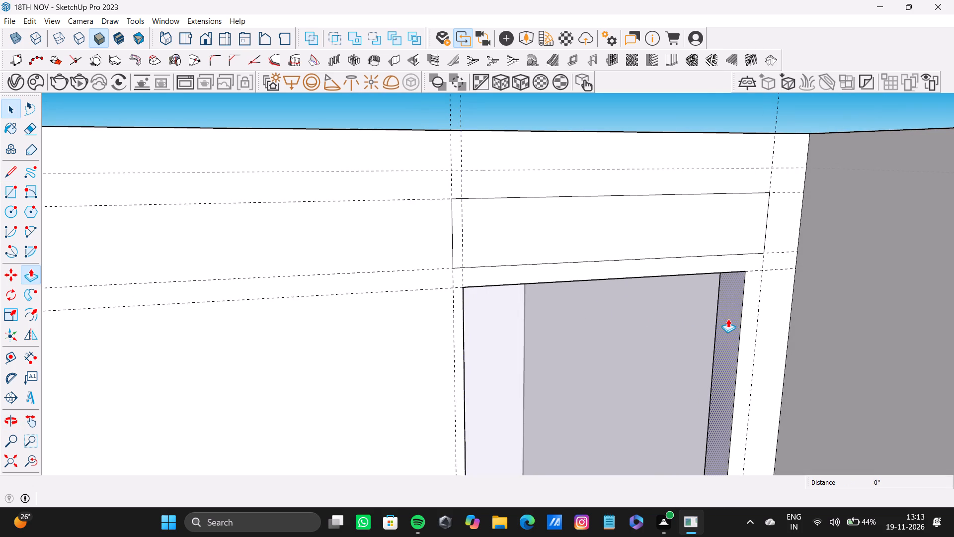
left_click_drag(728, 318, 737, 316)
scroll(604, 299, "down", 4)
middle_click_drag(601, 302, 594, 307, "shift")
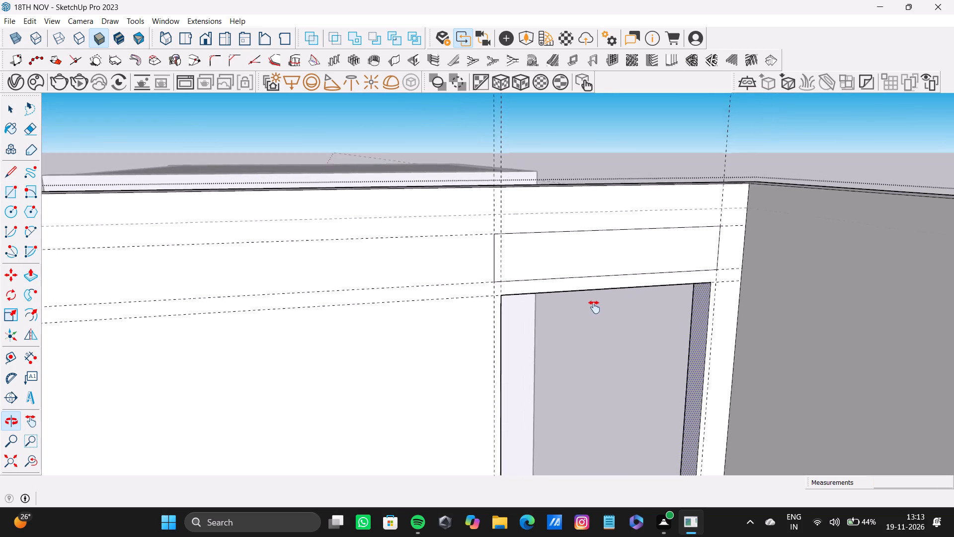
middle_click_drag(594, 307, 430, 333, "shift")
key("space")
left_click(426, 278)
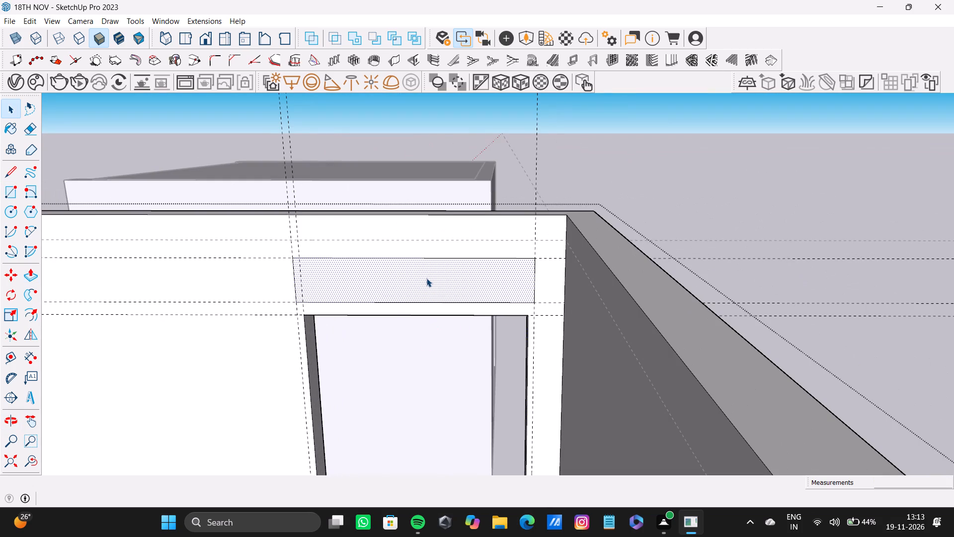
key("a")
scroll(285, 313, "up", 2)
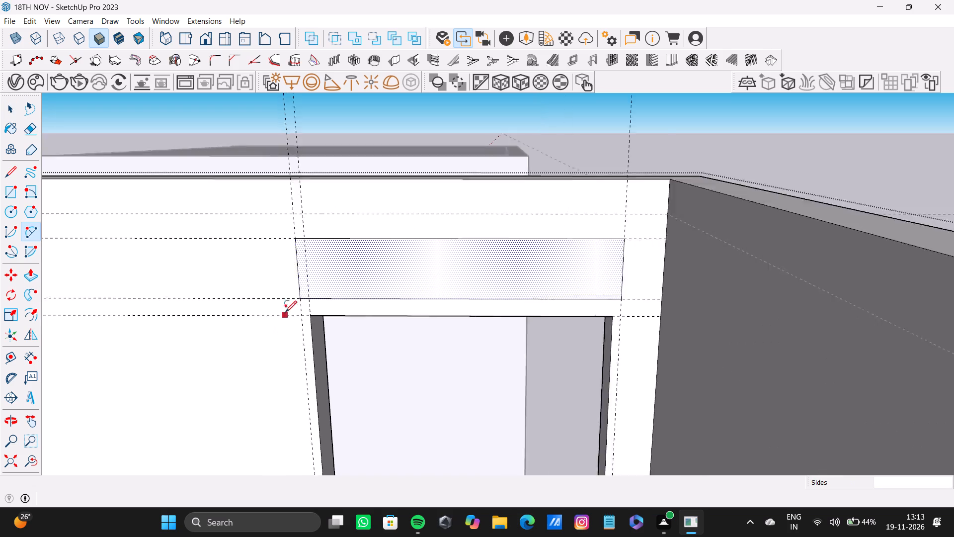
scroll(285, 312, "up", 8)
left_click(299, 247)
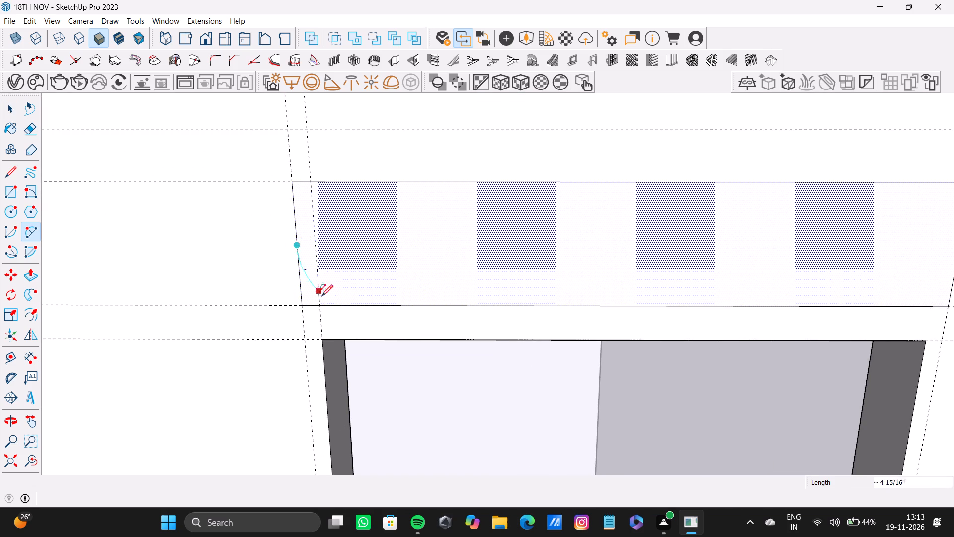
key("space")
Place guides 5" inside the bottom edge and both side edges of the rectangle above the window.
key("t")
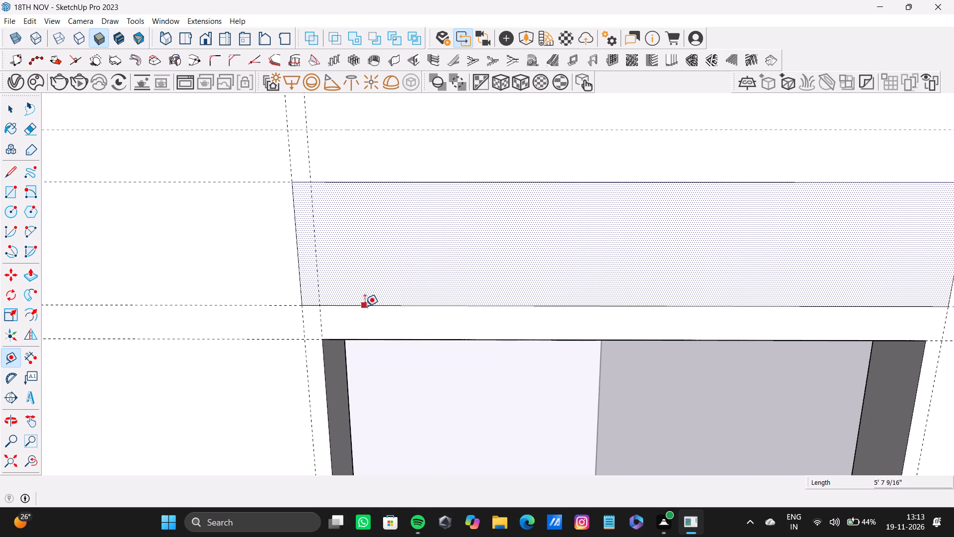
left_click(366, 307)
type("5\"")
key("Return")
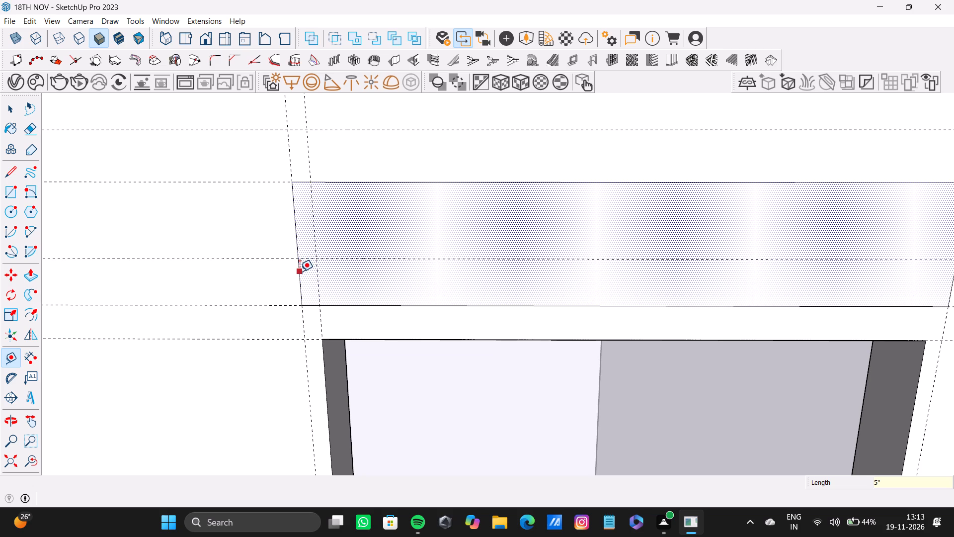
left_click(299, 272)
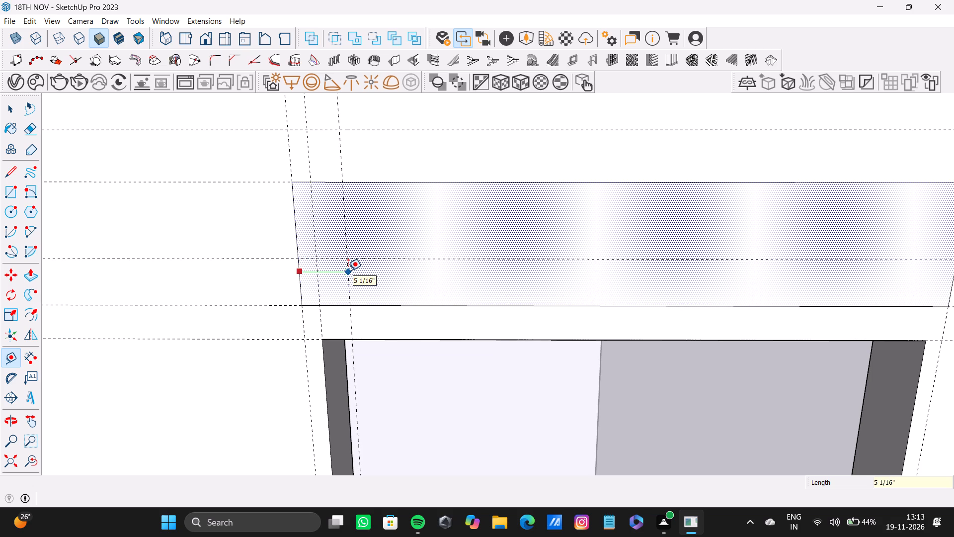
key("5")
key("shift+quotedbl")
key("Return")
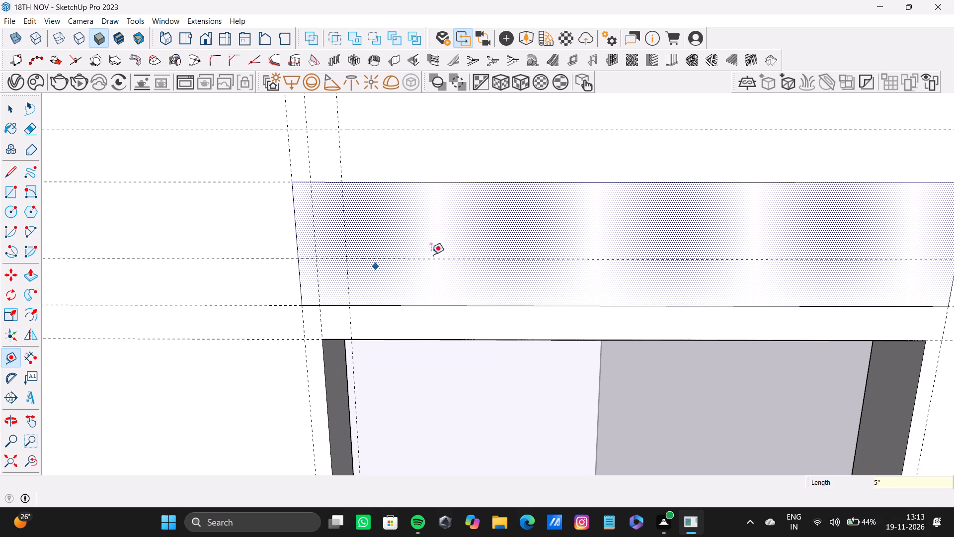
scroll(550, 255, "down", 4)
middle_click_drag(546, 248, 443, 255, "shift")
left_click(725, 255)
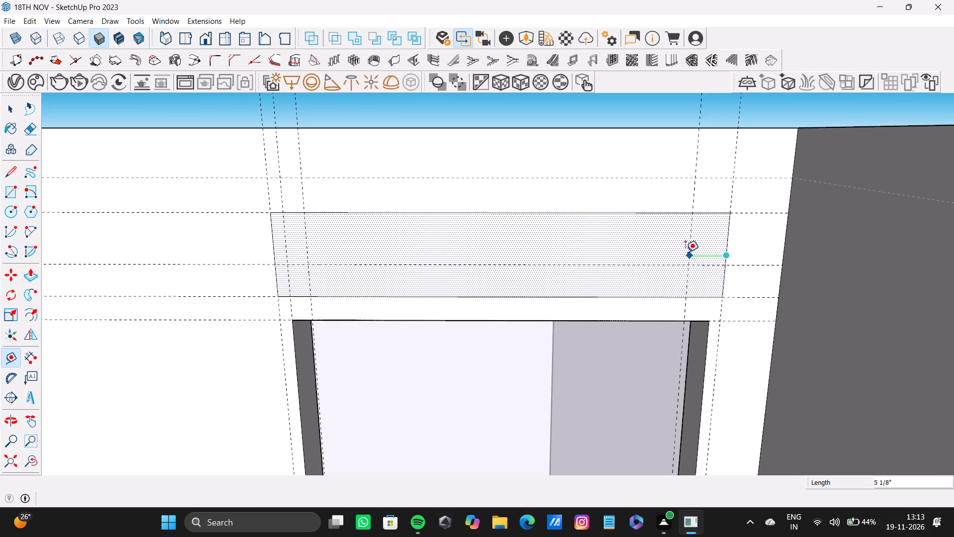
type("5\"")
key("Return")
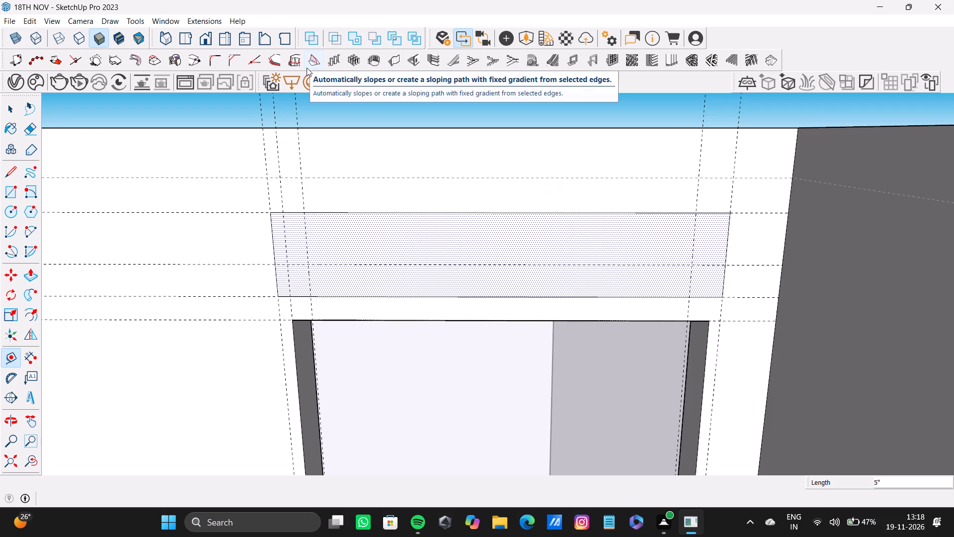
Draw 5" radius tangent arcs across both lower corners of the rectangle, between the guide intersections.
key("a")
scroll(318, 262, "up", 5)
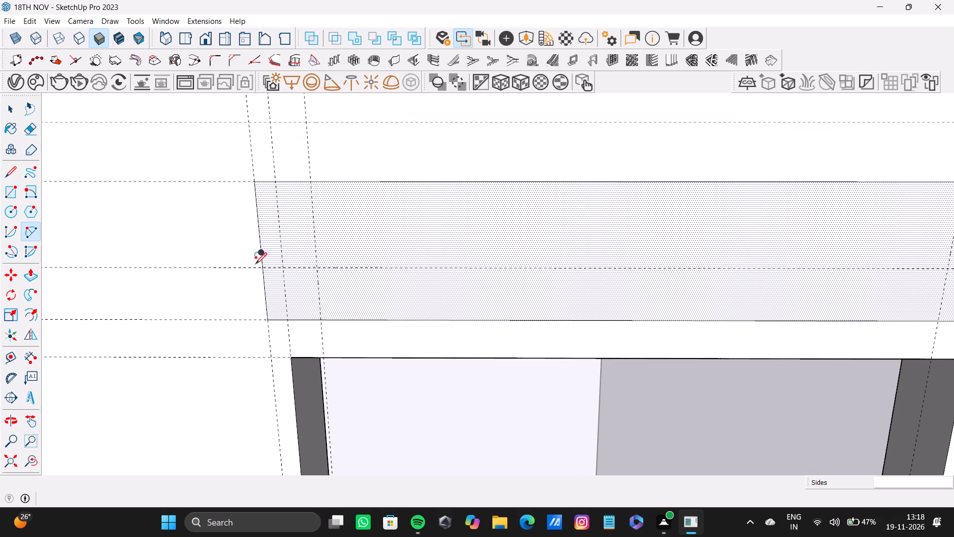
left_click(260, 268)
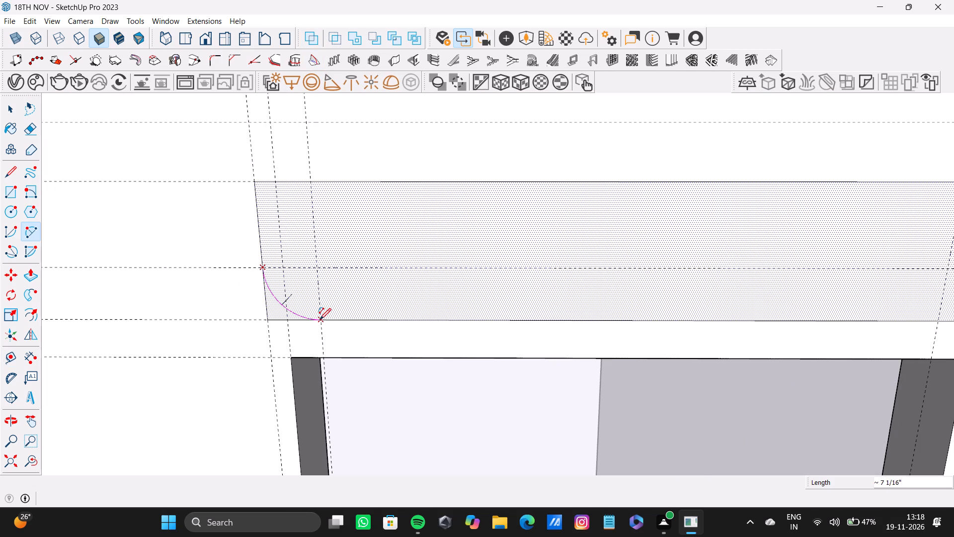
left_click(319, 320)
left_click(288, 311)
scroll(287, 300, "down", 4, "shift")
middle_click_drag(295, 289, 169, 281, "shift")
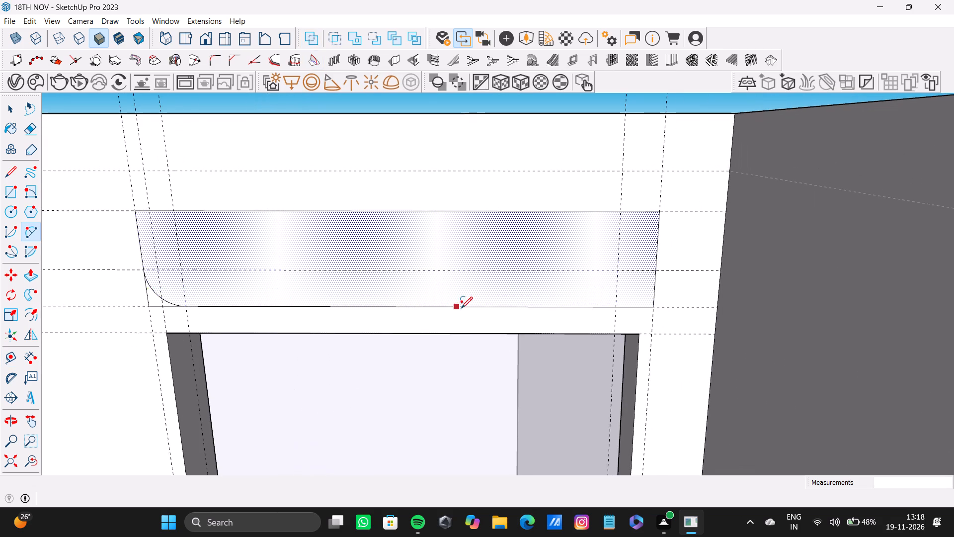
left_click(616, 306)
left_click(653, 272)
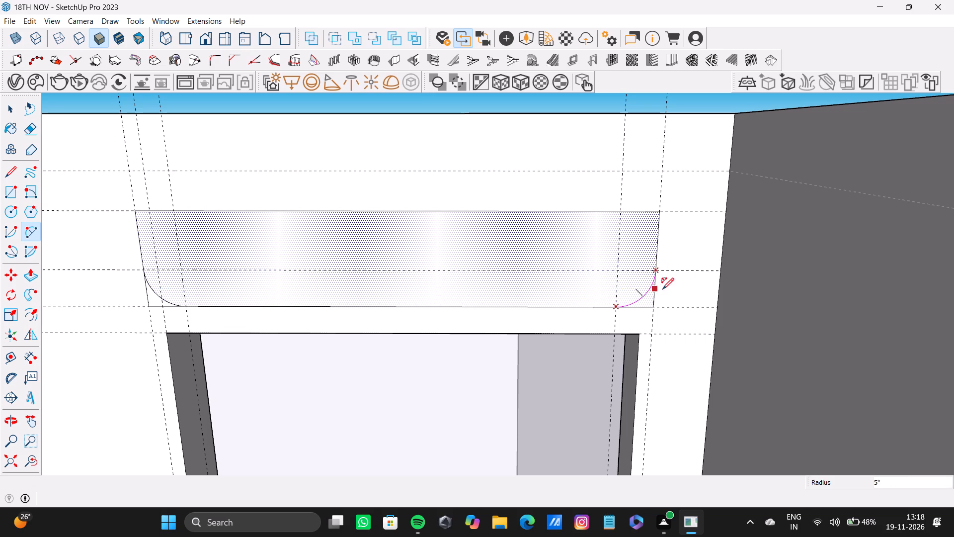
left_click(654, 291)
key("space")
Delete the leftover straight edges outside the arcs at both lower corners of the rectangle.
left_click(535, 266)
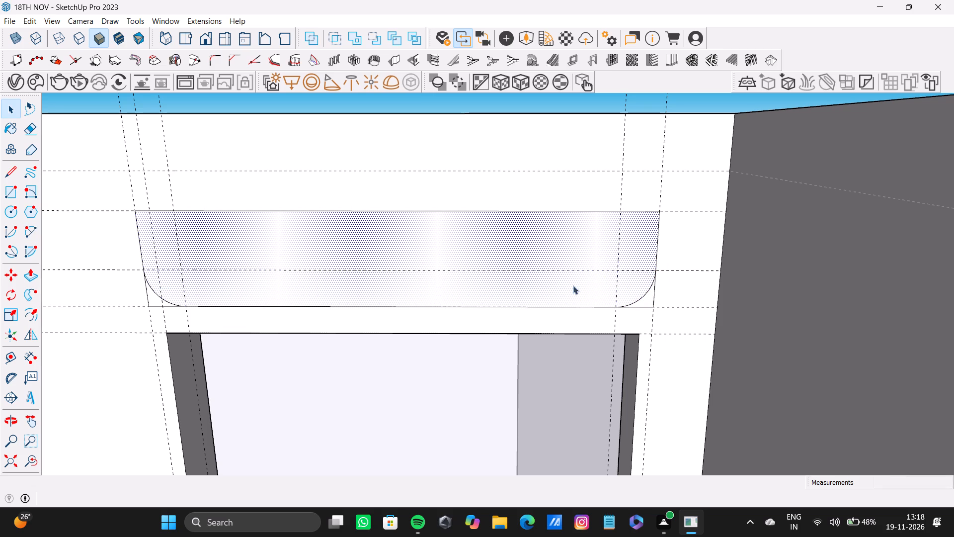
left_click(646, 305)
left_click(646, 307)
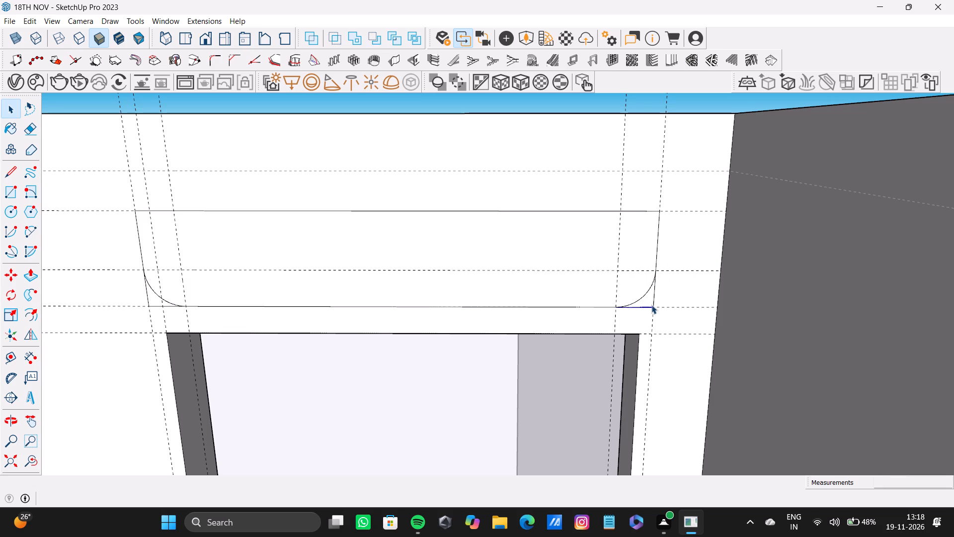
left_click(654, 298, "shift")
left_click(147, 295, "shift")
left_click(157, 308, "shift")
key("shift+Delete")
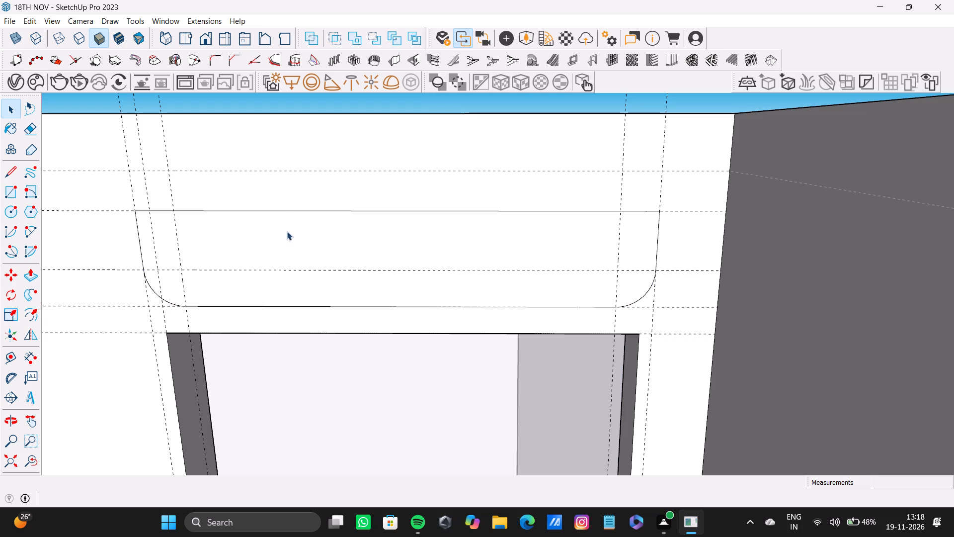
Extrude the round-cornered face above the window about 10 3/8" out from the wall.
left_click(287, 266)
key("p")
left_click_drag(293, 251, 281, 292)
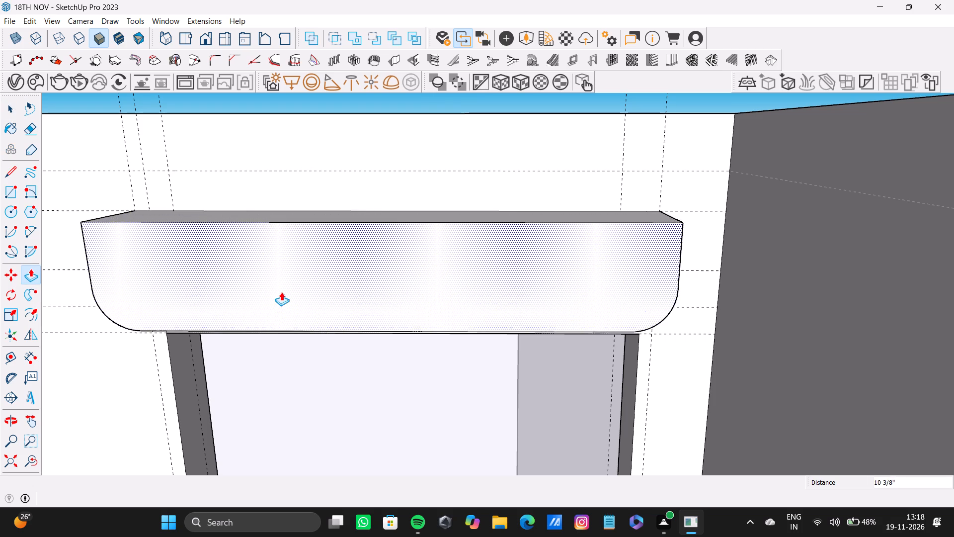
left_click_drag(281, 292, 281, 293)
scroll(287, 326, "down", 4)
Adjust the rounded block's depth by pushing or pulling its front face about 1 5/16".
middle_click_drag(286, 339, 364, 368)
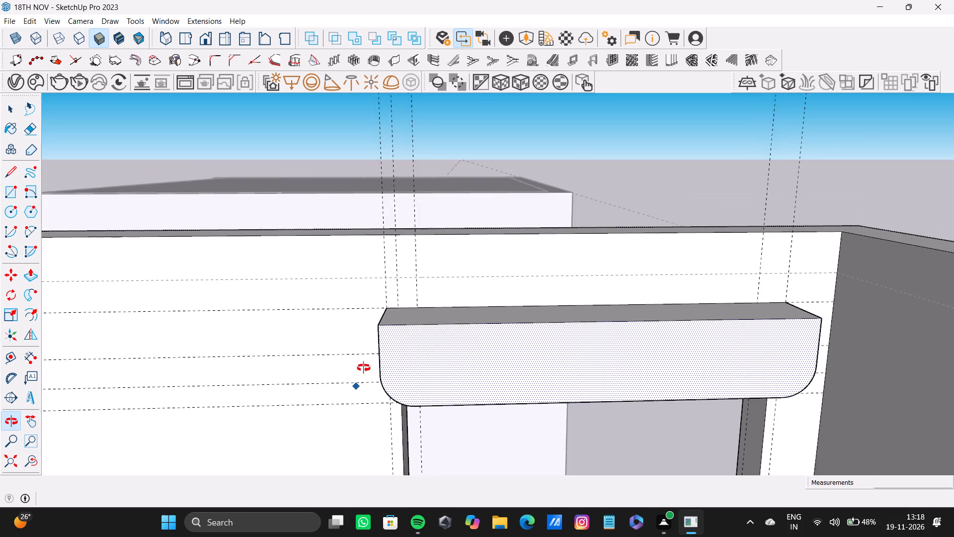
middle_click_drag(364, 368, 390, 356)
left_click_drag(450, 348, 444, 352)
middle_click_drag(463, 380, 462, 323)
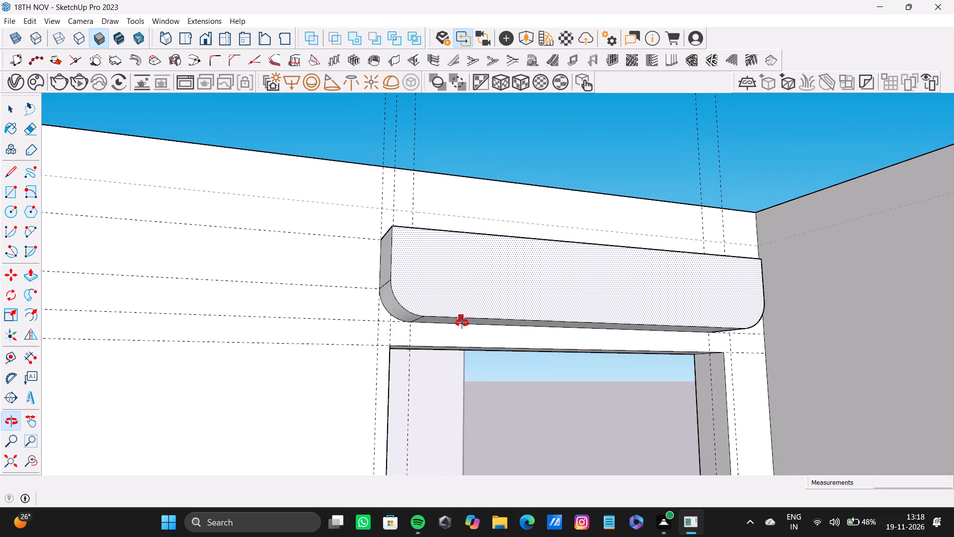
middle_click_drag(462, 323, 455, 325)
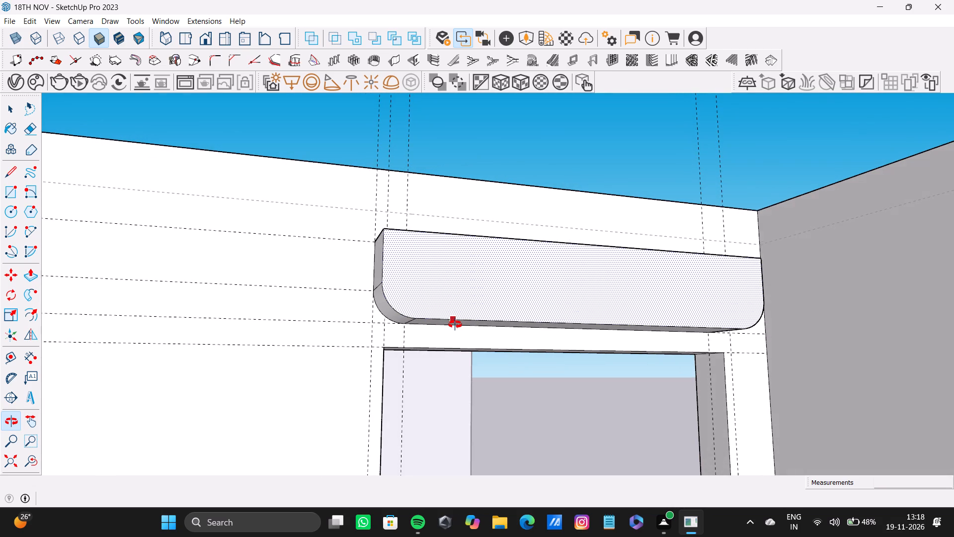
middle_click_drag(455, 325, 455, 325)
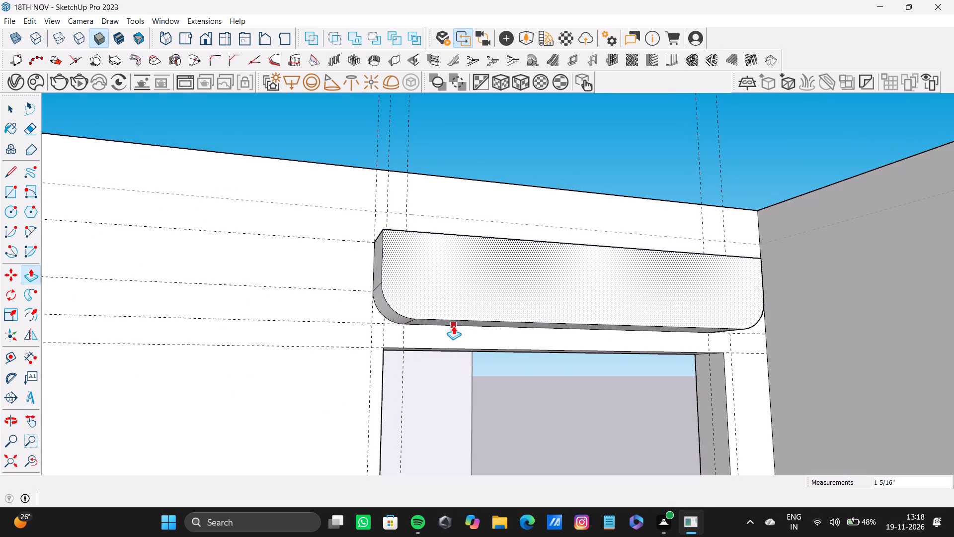
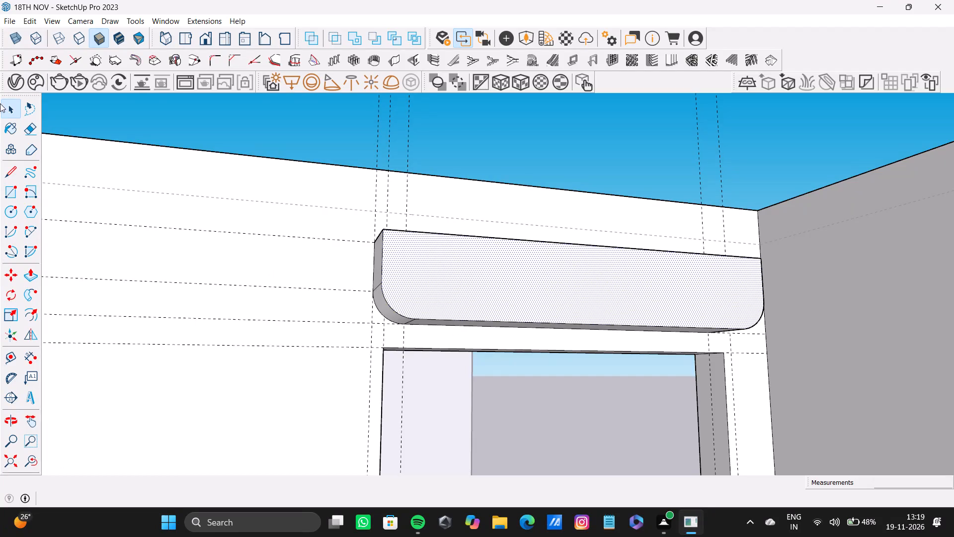
Examine the rounded block above the window from above, below and across the room.
scroll(439, 222, "down", 8)
middle_click_drag(440, 225, 404, 348)
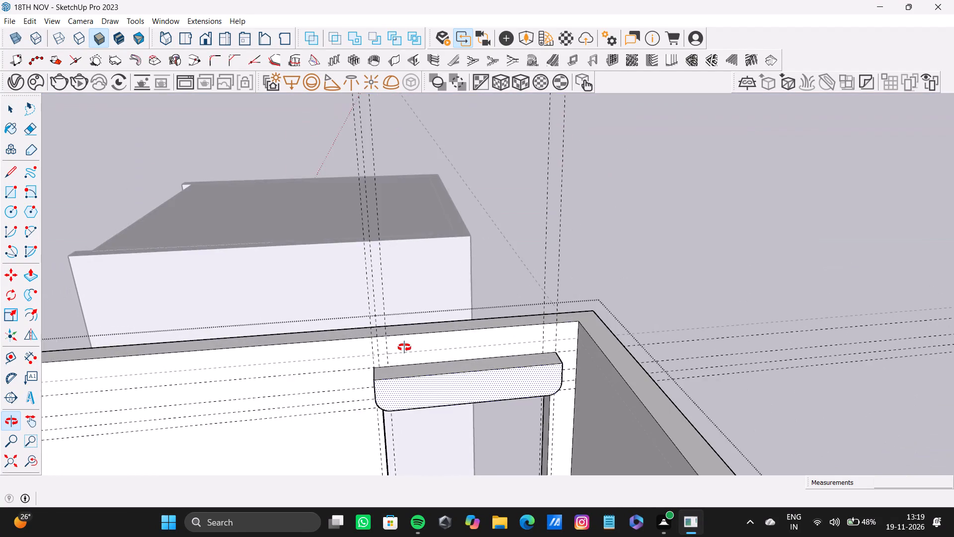
middle_click_drag(404, 348, 402, 278)
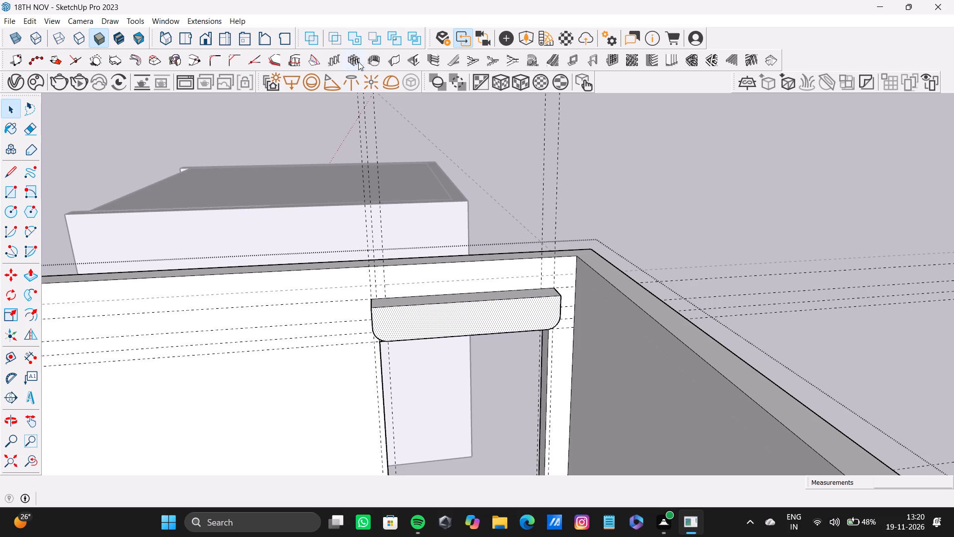
scroll(462, 276, "down", 6)
middle_click_drag(500, 331, 552, 227)
middle_click_drag(551, 227, 556, 435)
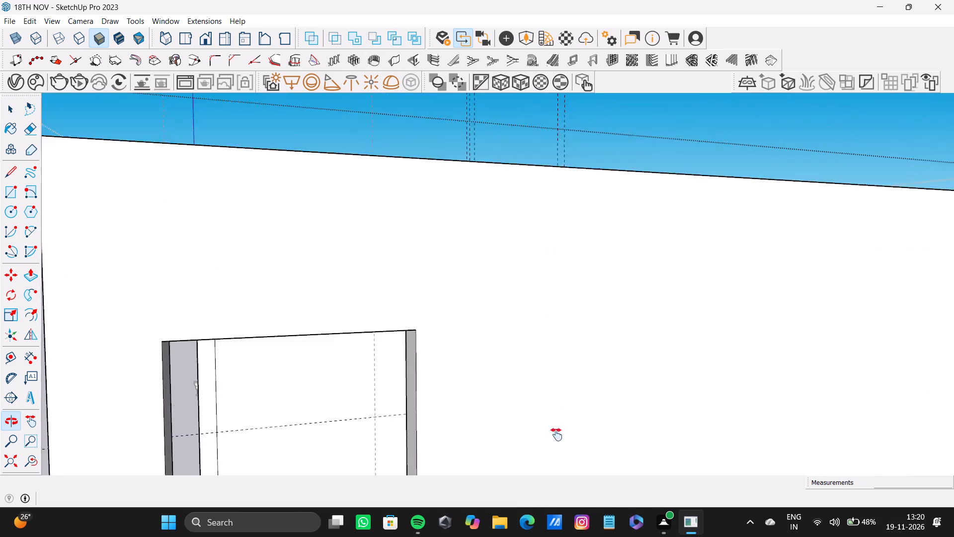
middle_click_drag(556, 435, 508, 404)
middle_click_drag(446, 229, 477, 409)
scroll(404, 143, "down", 3)
middle_click_drag(411, 126, 421, 381, "shift")
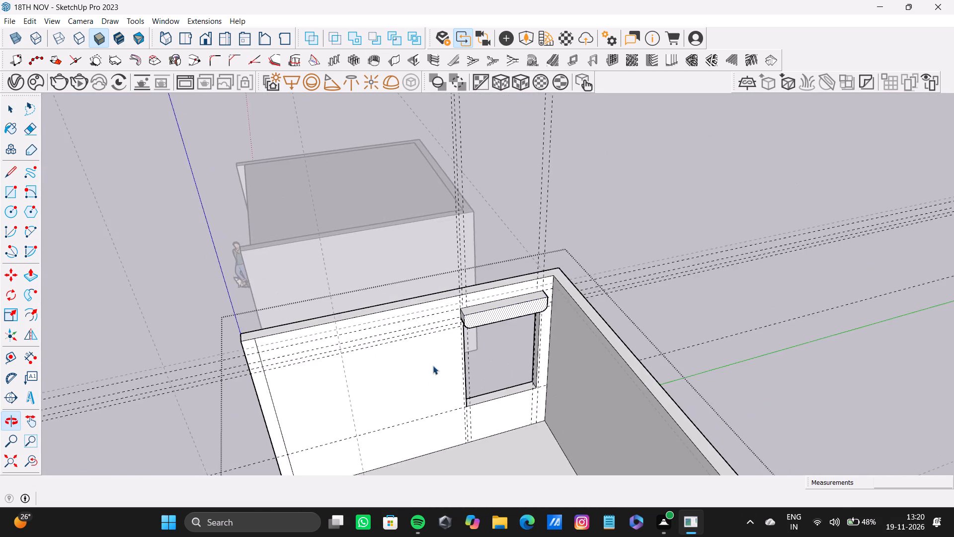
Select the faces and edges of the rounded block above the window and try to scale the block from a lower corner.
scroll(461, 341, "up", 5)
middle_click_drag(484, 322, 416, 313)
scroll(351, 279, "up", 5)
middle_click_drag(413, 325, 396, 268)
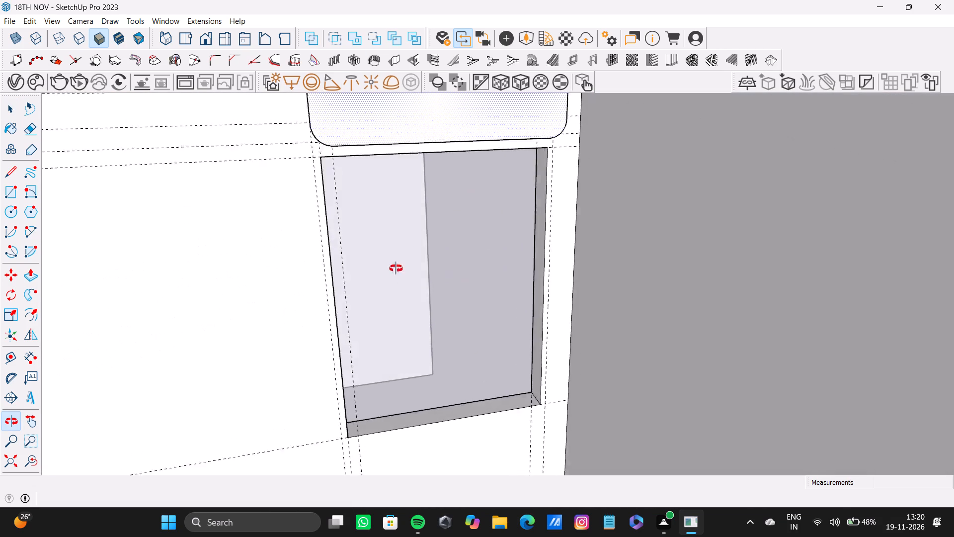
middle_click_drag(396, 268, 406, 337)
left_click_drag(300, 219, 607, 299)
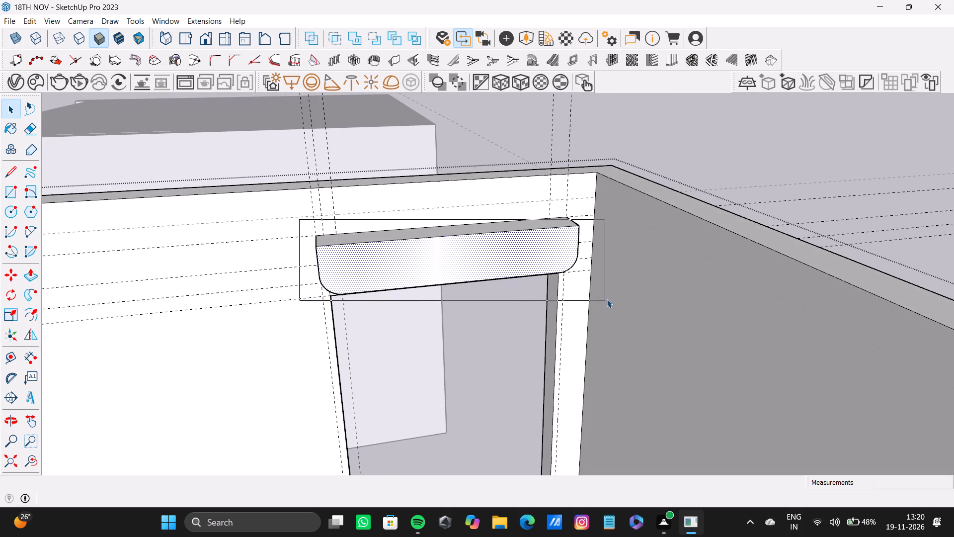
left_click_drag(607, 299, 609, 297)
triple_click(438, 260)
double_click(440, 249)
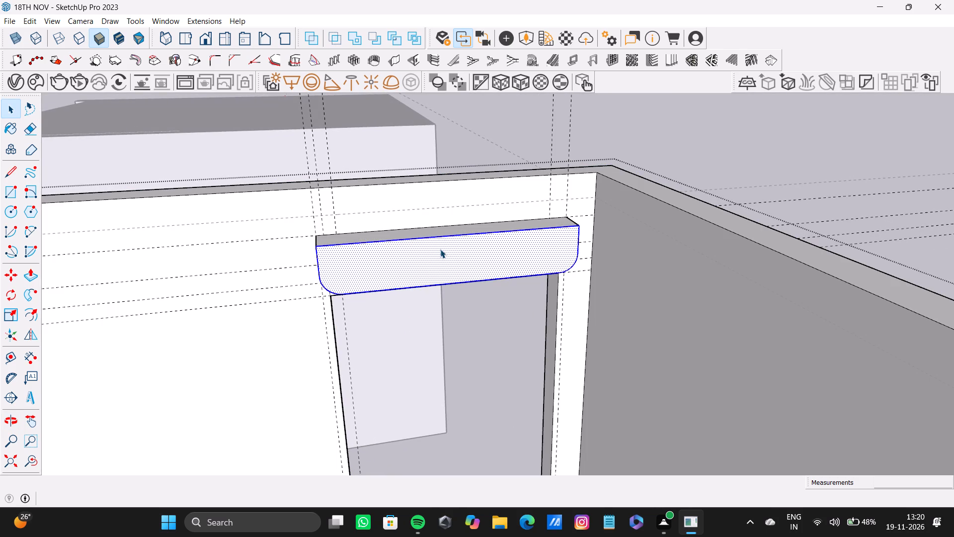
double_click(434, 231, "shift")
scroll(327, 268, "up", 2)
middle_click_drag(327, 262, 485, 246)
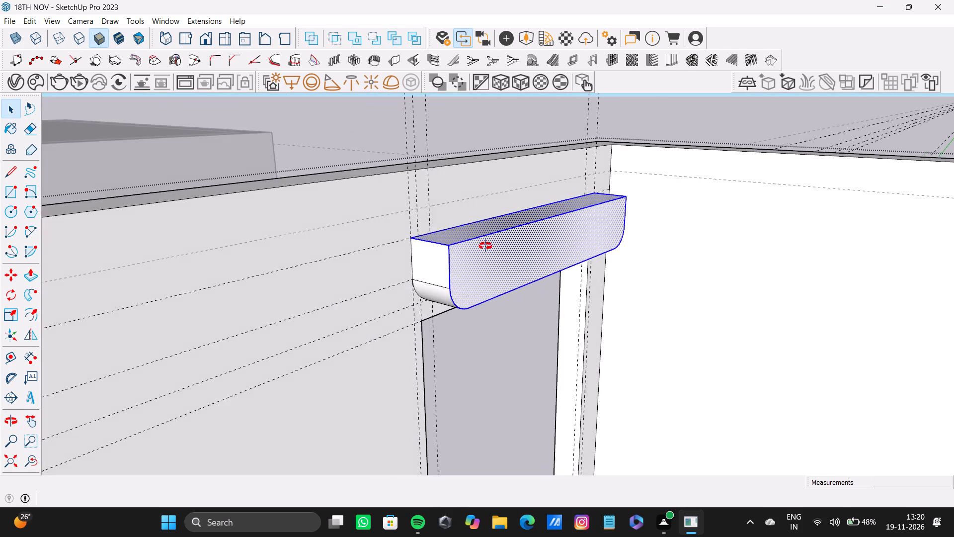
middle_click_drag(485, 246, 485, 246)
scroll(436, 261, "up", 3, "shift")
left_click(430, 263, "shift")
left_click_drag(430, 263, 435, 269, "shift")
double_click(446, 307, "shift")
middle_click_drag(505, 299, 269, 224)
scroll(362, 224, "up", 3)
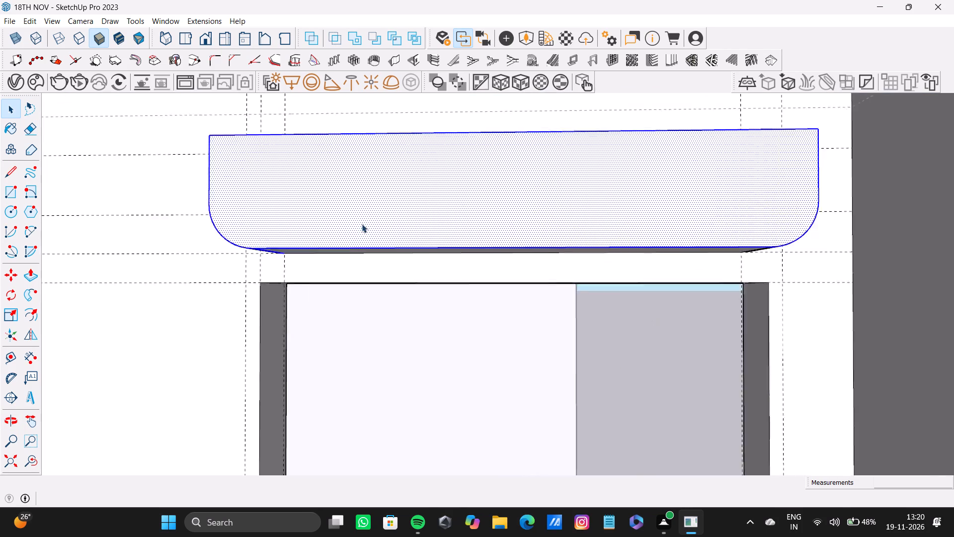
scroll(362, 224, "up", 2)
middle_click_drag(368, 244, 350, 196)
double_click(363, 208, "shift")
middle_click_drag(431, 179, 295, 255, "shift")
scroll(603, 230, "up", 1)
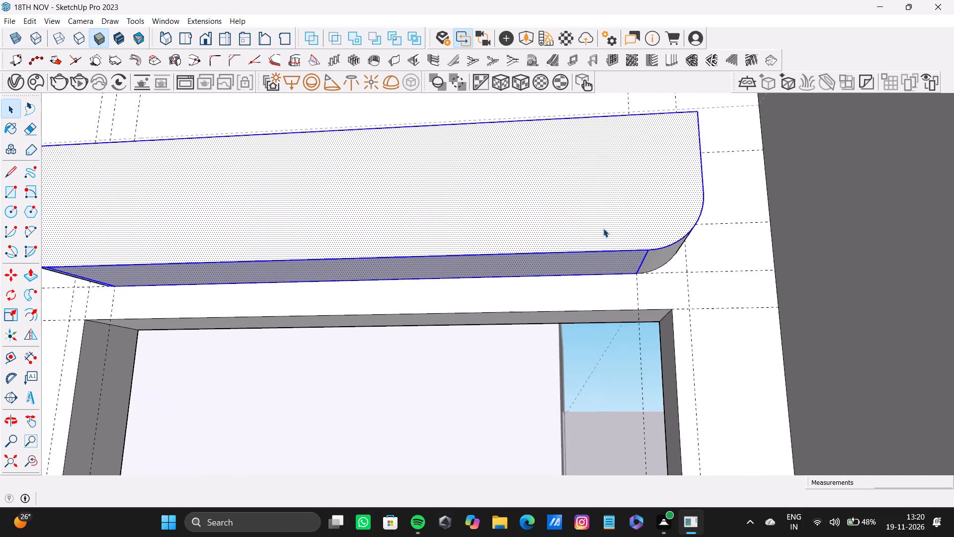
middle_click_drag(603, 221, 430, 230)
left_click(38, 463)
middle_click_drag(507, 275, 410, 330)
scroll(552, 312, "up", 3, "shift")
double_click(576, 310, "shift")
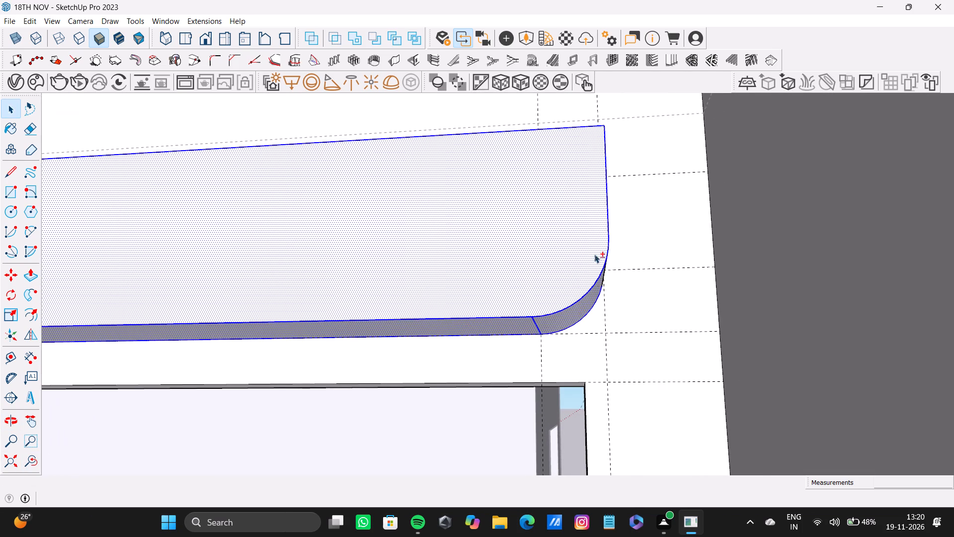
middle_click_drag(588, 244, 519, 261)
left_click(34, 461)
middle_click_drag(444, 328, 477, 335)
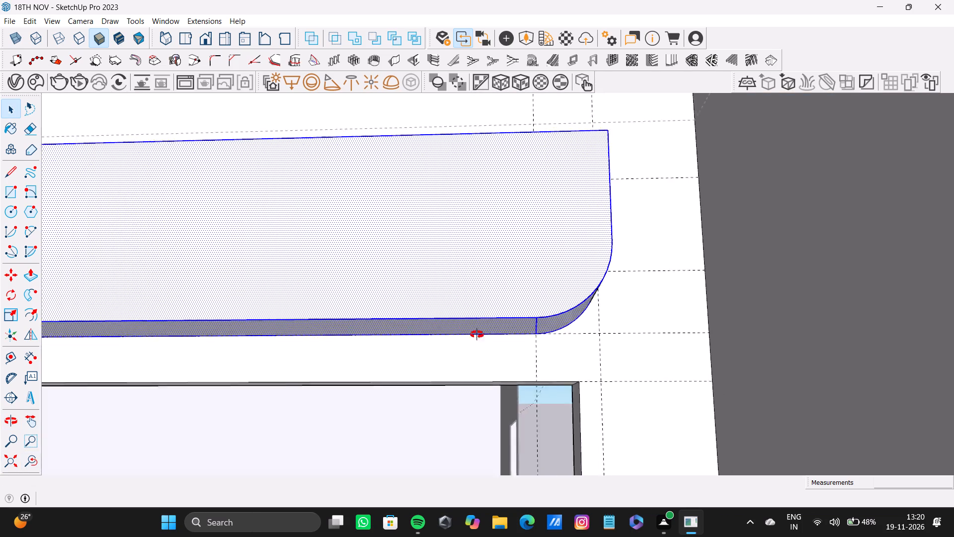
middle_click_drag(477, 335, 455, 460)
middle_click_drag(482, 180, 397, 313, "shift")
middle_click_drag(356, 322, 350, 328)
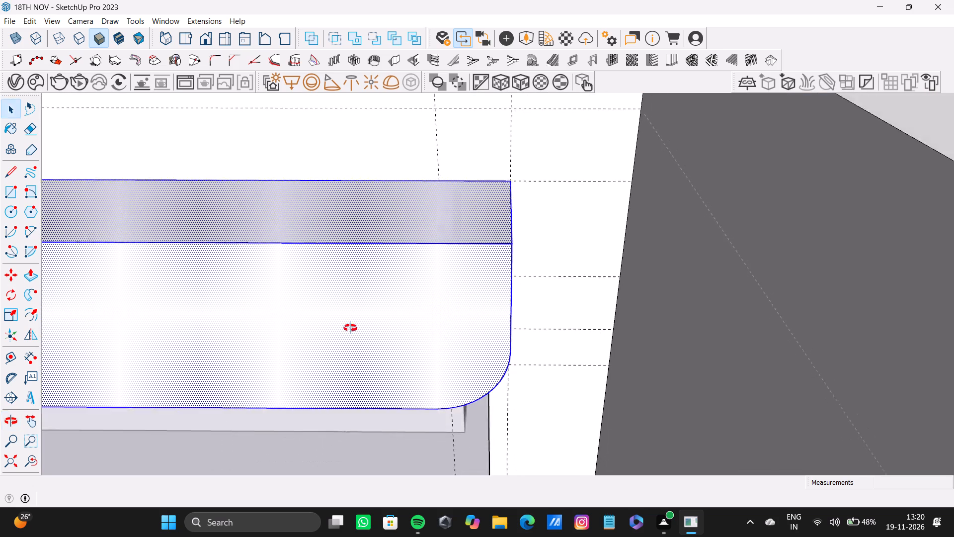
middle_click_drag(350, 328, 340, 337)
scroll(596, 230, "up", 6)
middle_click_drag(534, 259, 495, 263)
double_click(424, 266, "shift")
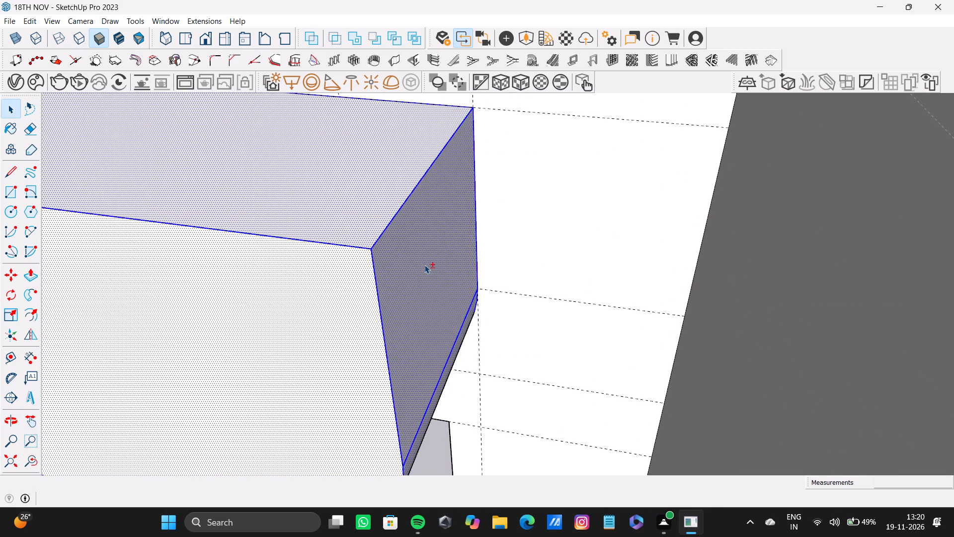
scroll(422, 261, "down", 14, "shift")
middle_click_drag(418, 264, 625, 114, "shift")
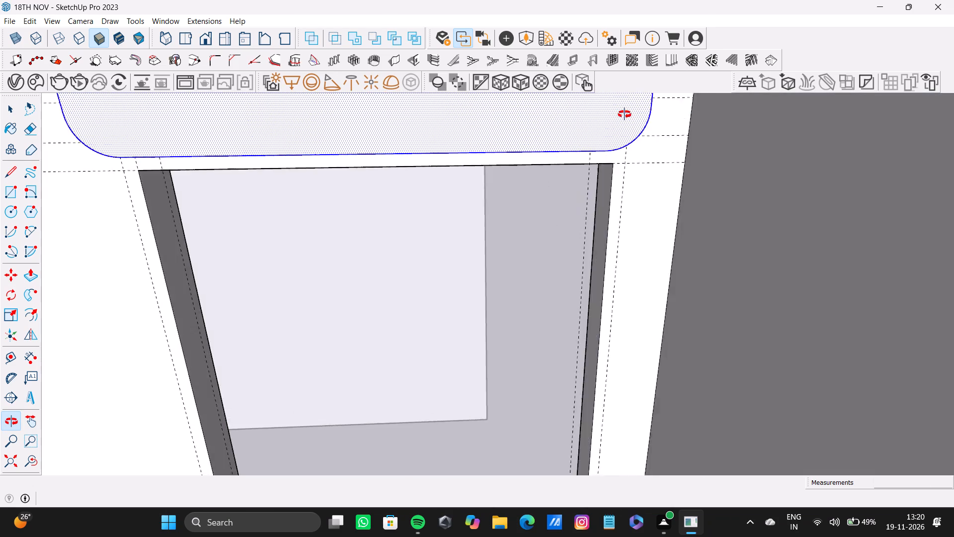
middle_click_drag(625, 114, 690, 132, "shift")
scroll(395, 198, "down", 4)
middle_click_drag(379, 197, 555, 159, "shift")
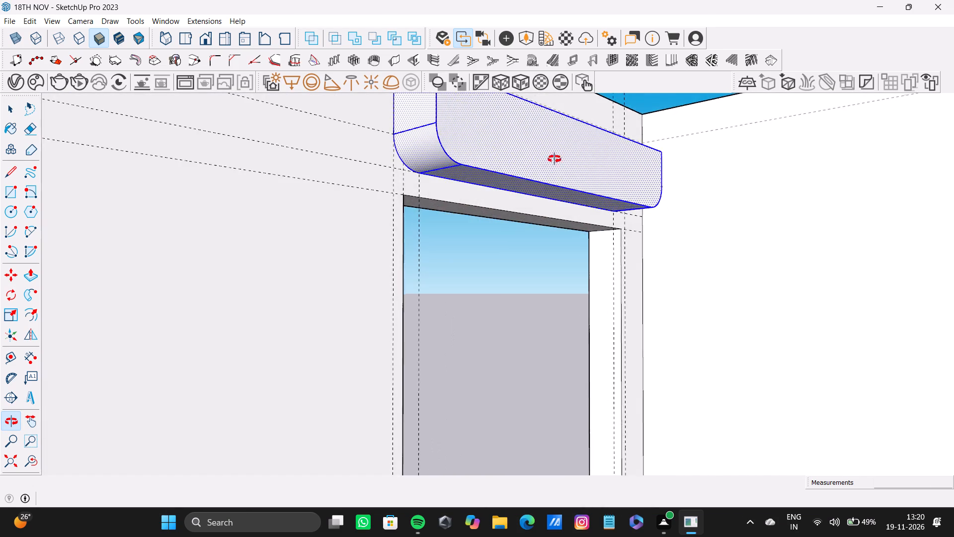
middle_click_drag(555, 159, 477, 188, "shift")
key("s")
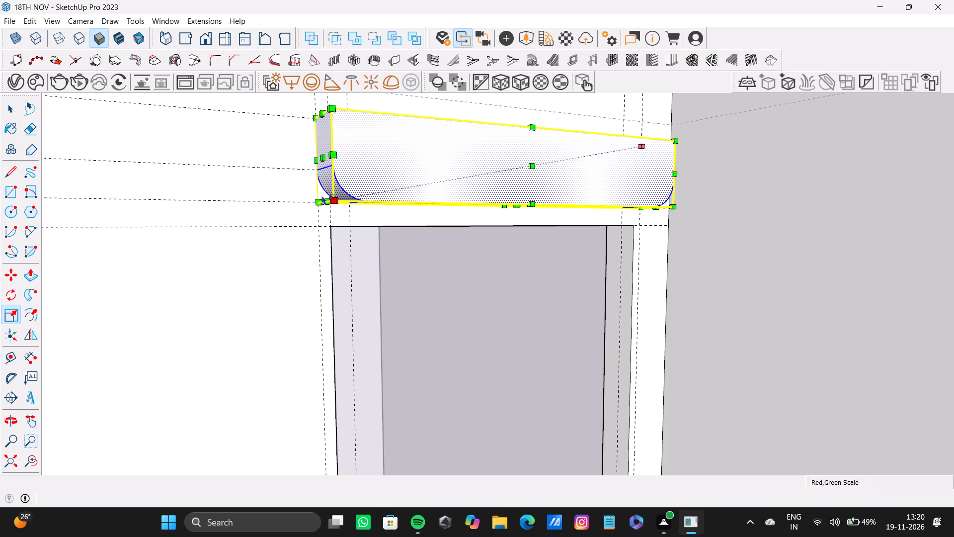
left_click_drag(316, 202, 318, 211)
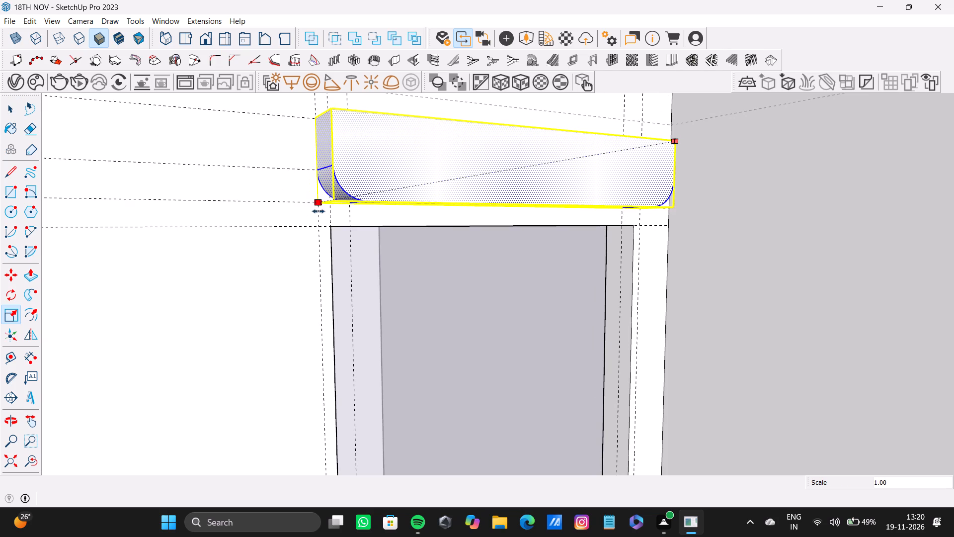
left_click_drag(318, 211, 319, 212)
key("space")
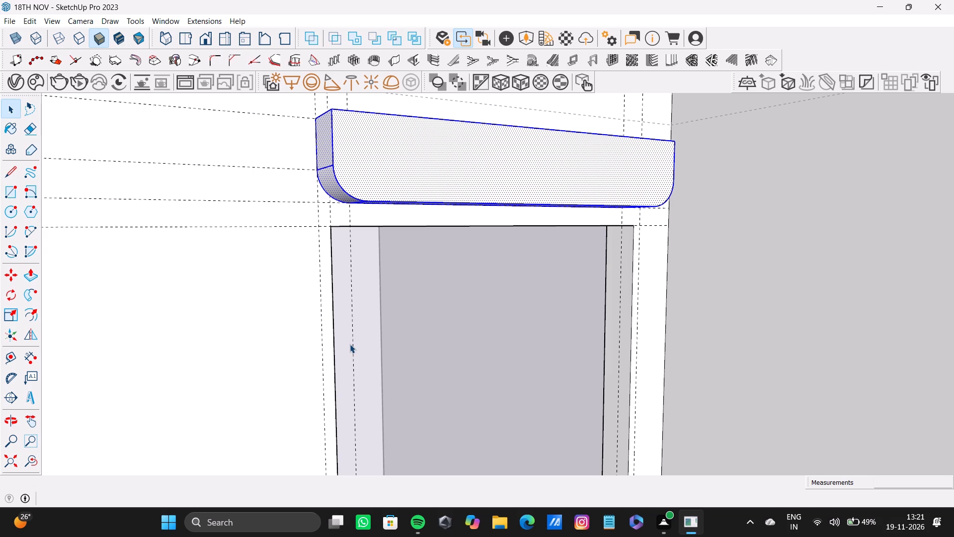
Examine the rounded block in the context of the whole new room and the neighbouring bedroom.
scroll(429, 242, "down", 8)
middle_click_drag(439, 254, 413, 202, "shift")
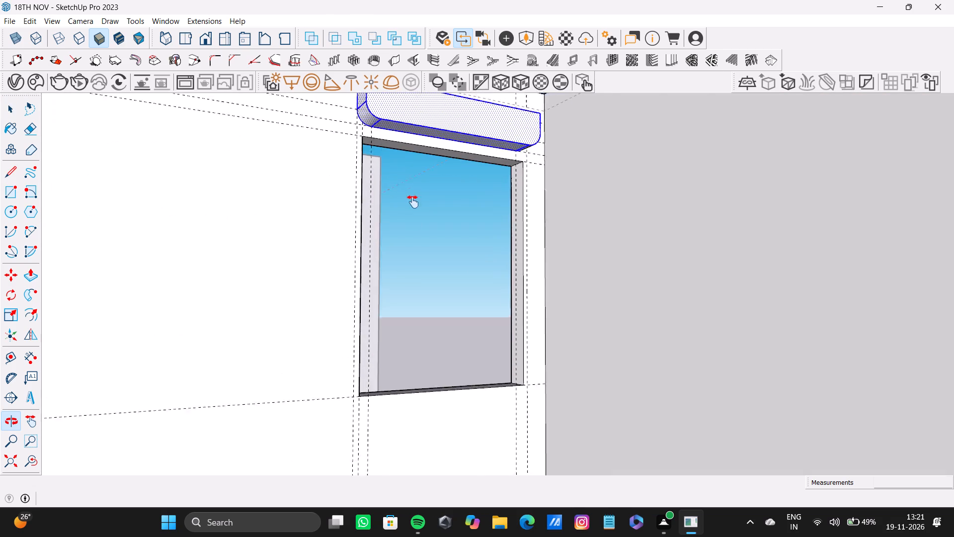
middle_click_drag(413, 202, 418, 252, "shift")
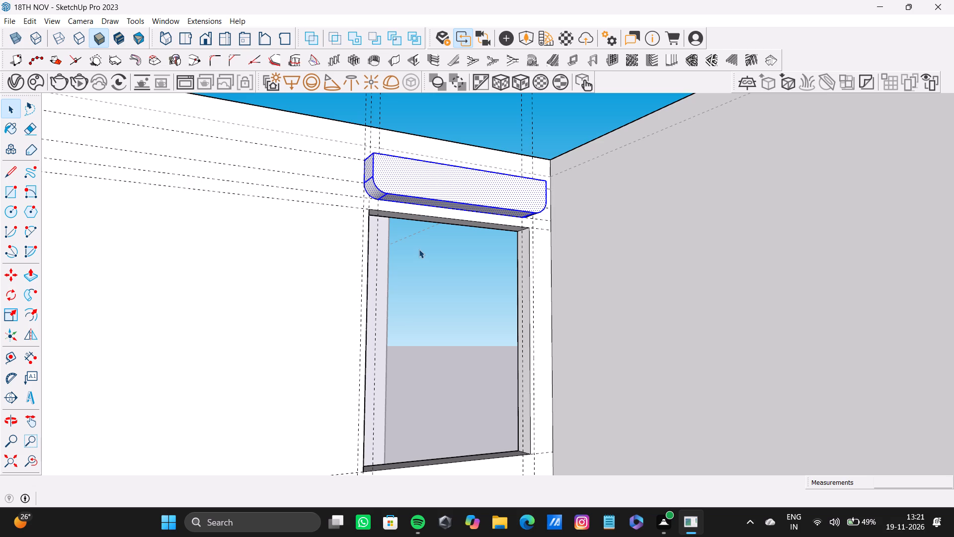
scroll(482, 290, "down", 5)
middle_click(469, 271, "shift")
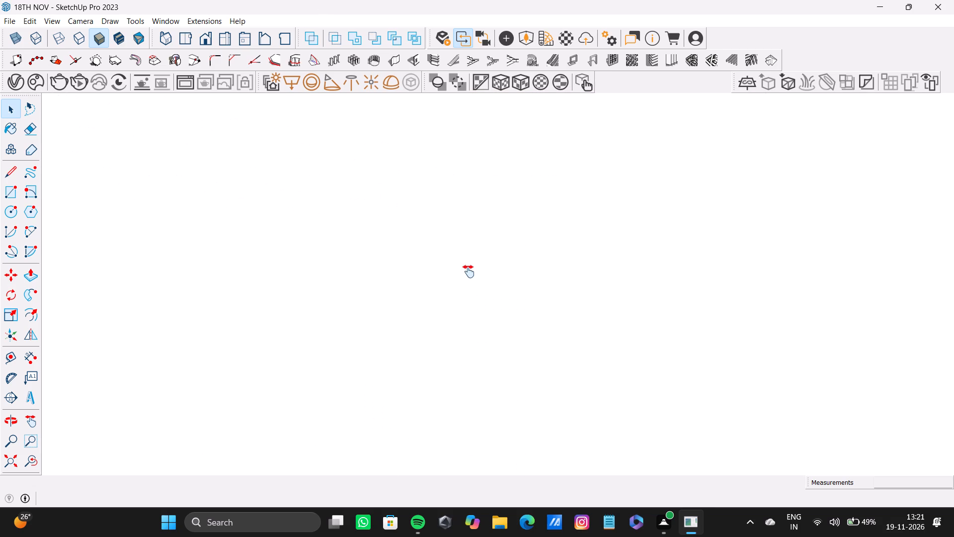
left_click(2, 463)
middle_click_drag(198, 374, 338, 381)
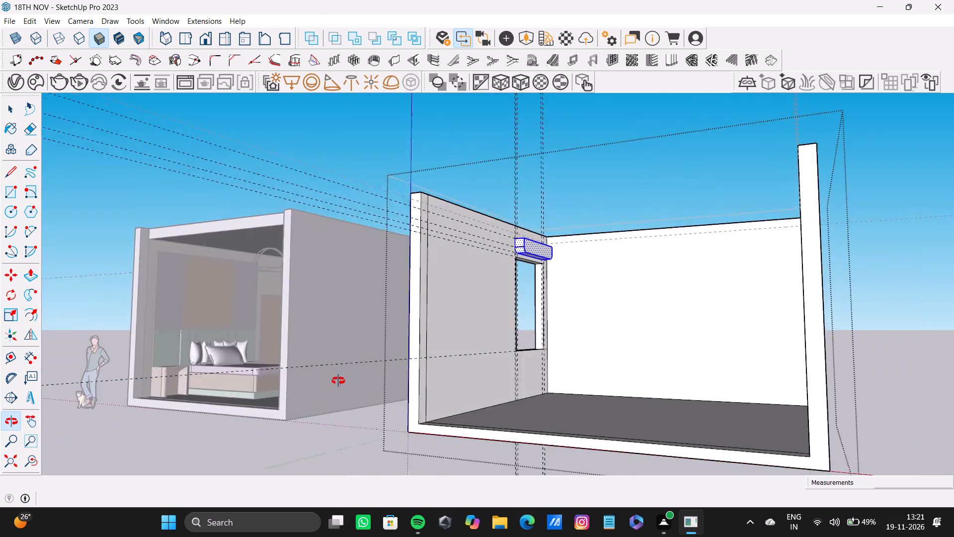
middle_click_drag(338, 381, 274, 465)
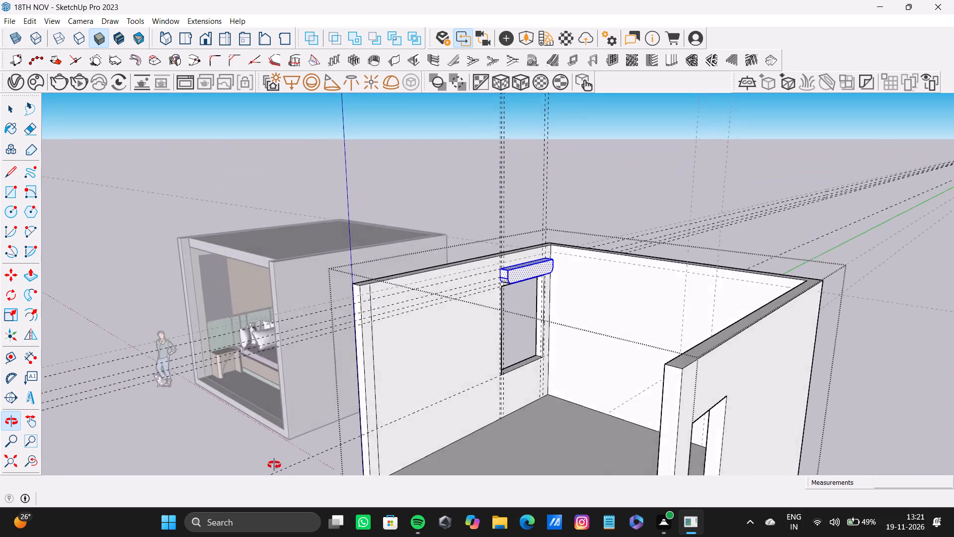
middle_click_drag(274, 465, 162, 494)
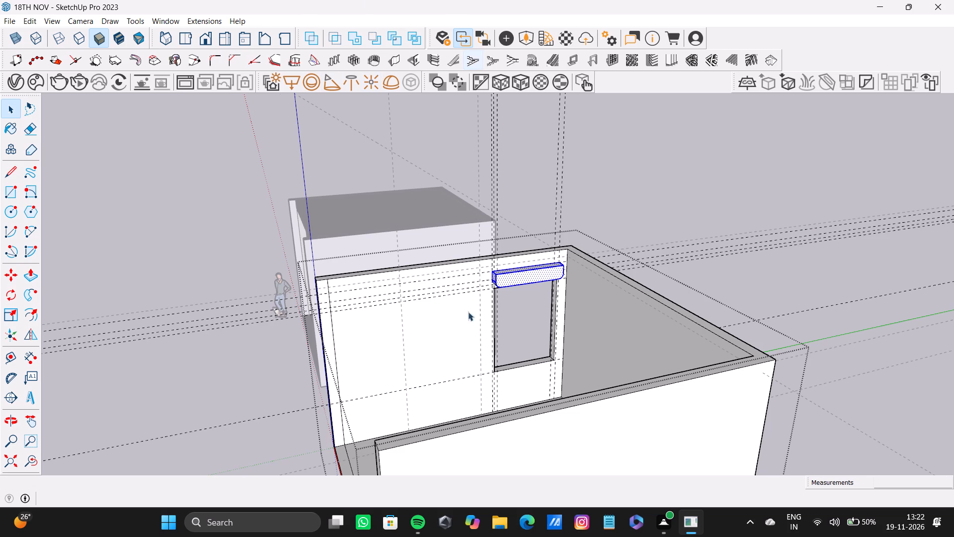
scroll(487, 307, "down", 7)
middle_click_drag(450, 292, 575, 228, "shift")
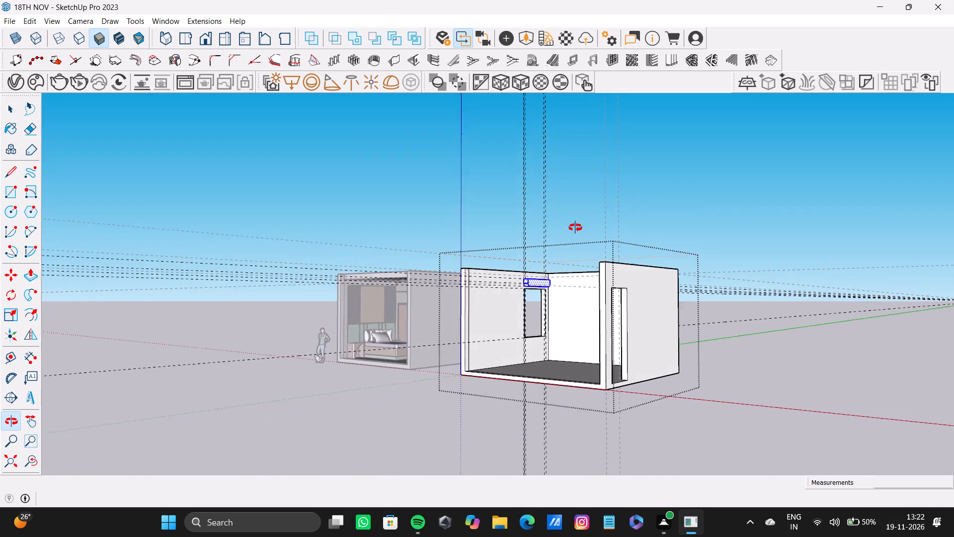
middle_click_drag(575, 228, 562, 226, "shift")
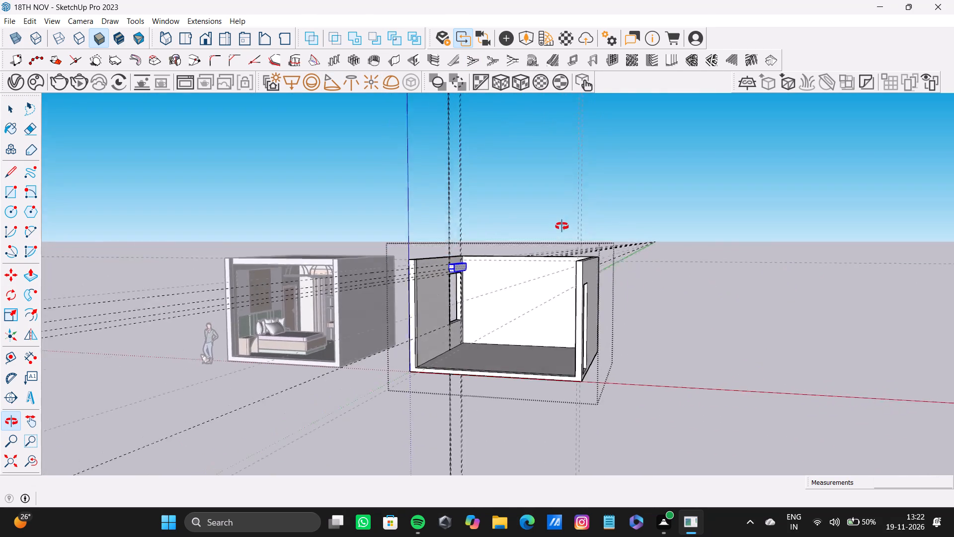
middle_click_drag(562, 226, 428, 248, "shift")
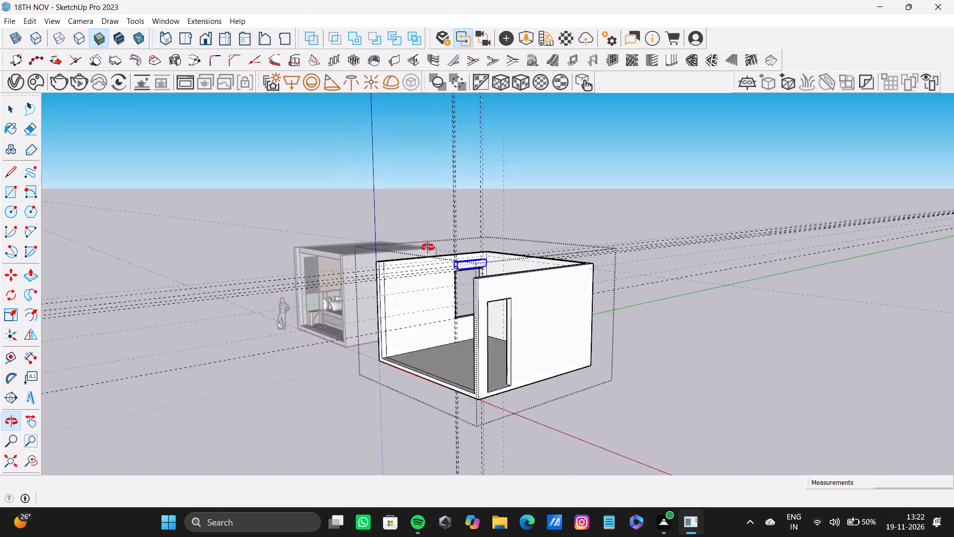
middle_click_drag(428, 248, 690, 292, "shift")
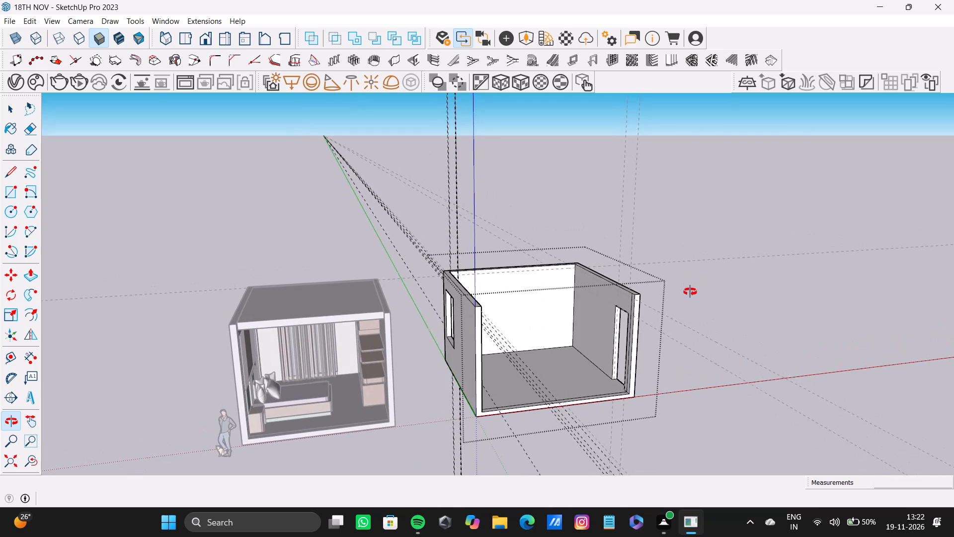
middle_click_drag(690, 292, 688, 296, "shift")
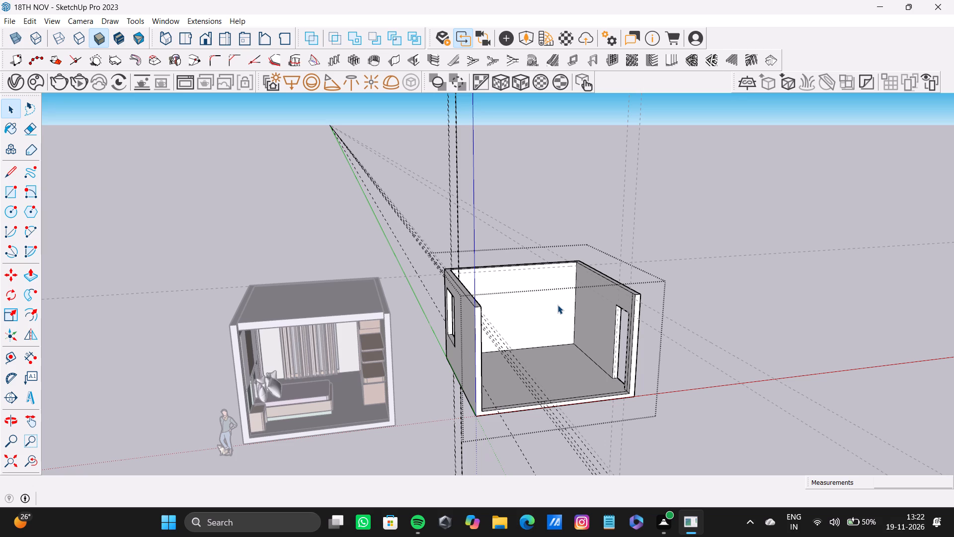
scroll(515, 318, "up", 5)
scroll(520, 320, "down", 1)
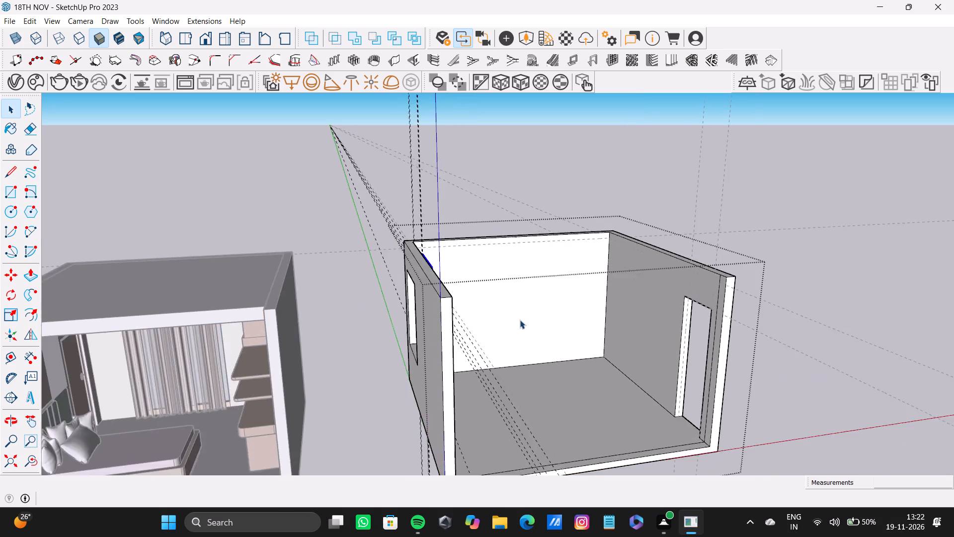
scroll(520, 320, "down", 1)
Undo the block's extrusion and the corner edge deletions, back to the flat rectangle with both corner arcs.
middle_click_drag(520, 320, 329, 321)
middle_click_drag(529, 359, 368, 371, "shift")
key("ctrl+z")
key("ctrl+z")
key("ctrl+z")
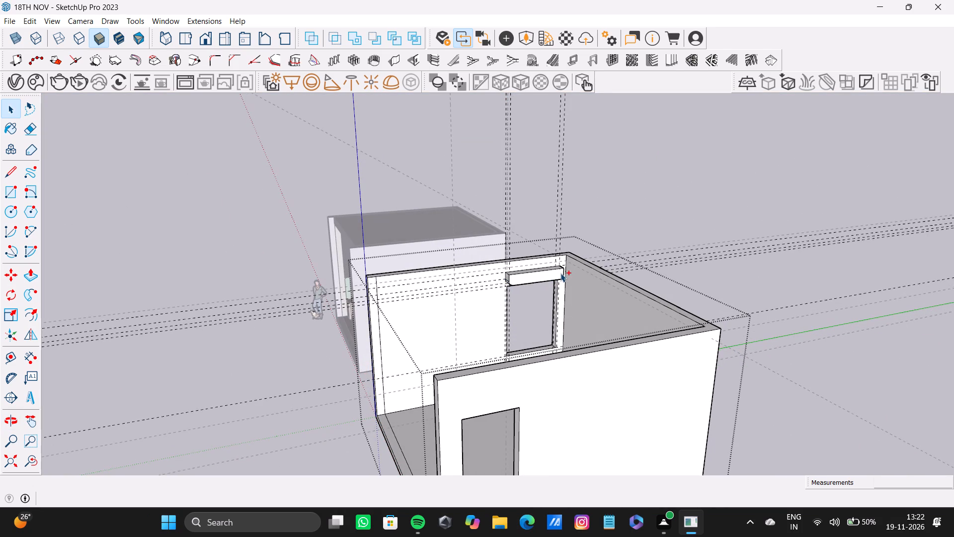
key("ctrl+z")
scroll(507, 271, "up", 4)
key("ctrl+z")
Delete both lower corner arcs from the rectangle above the window, leaving its square corners.
scroll(508, 286, "up", 2)
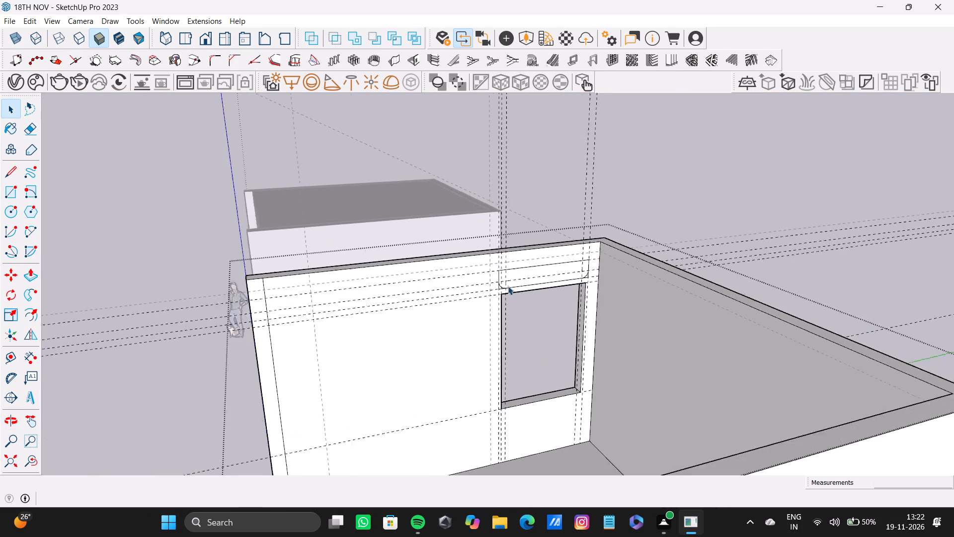
scroll(508, 286, "up", 8)
left_click(495, 289)
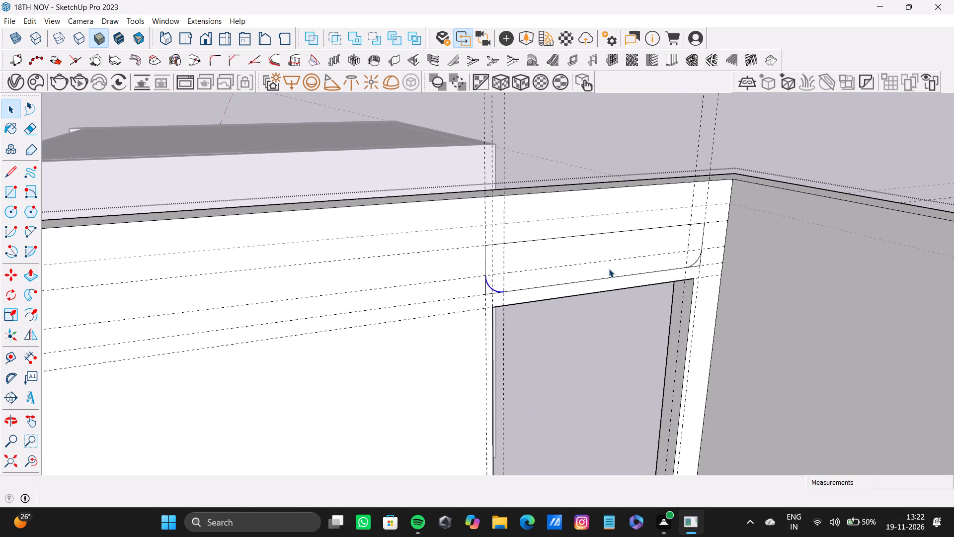
left_click(695, 261, "shift")
key("shift+Delete")
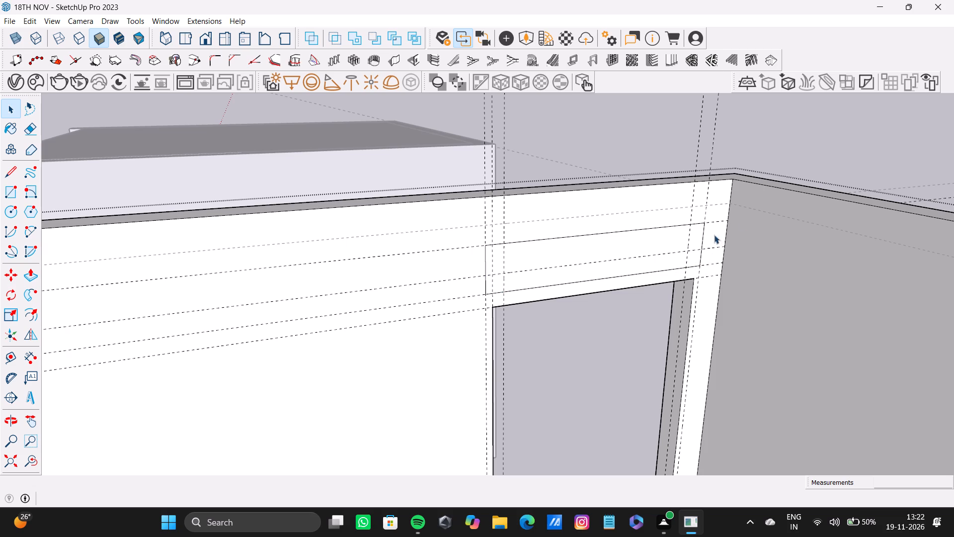
Push/pull the square-cornered rectangle above the window out from the wall into a rectangular block.
scroll(503, 279, "up", 4)
left_click(513, 260)
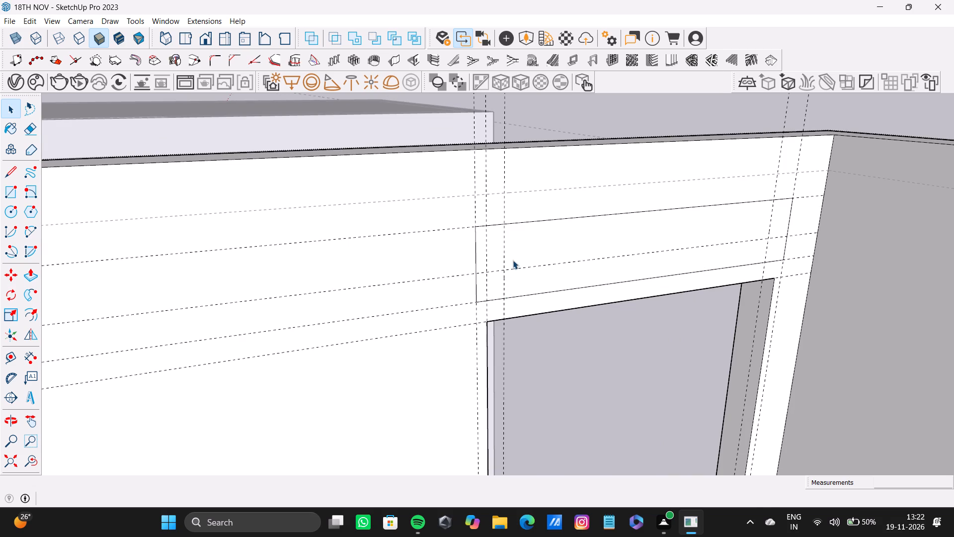
key("p")
left_click_drag(517, 262, 549, 272)
middle_click_drag(507, 306, 498, 227, "shift")
key("space")
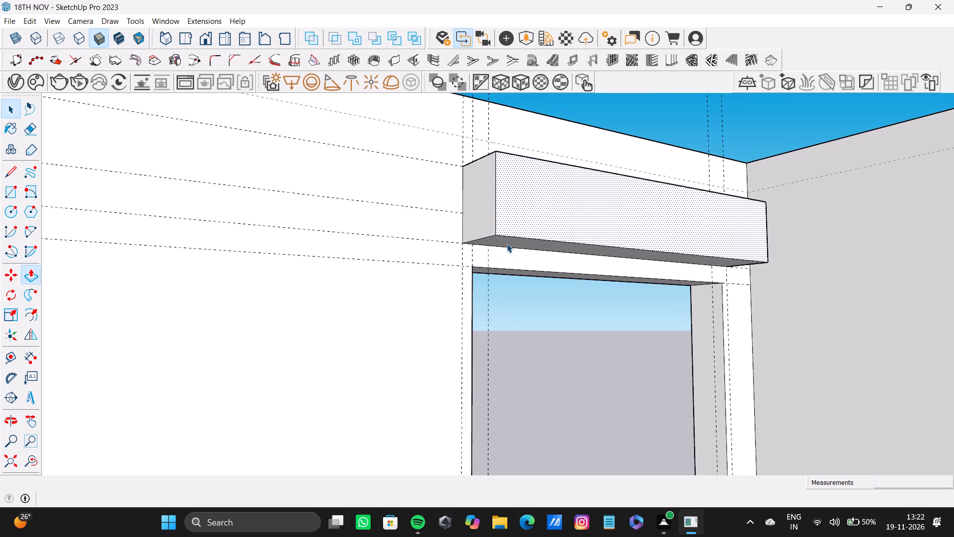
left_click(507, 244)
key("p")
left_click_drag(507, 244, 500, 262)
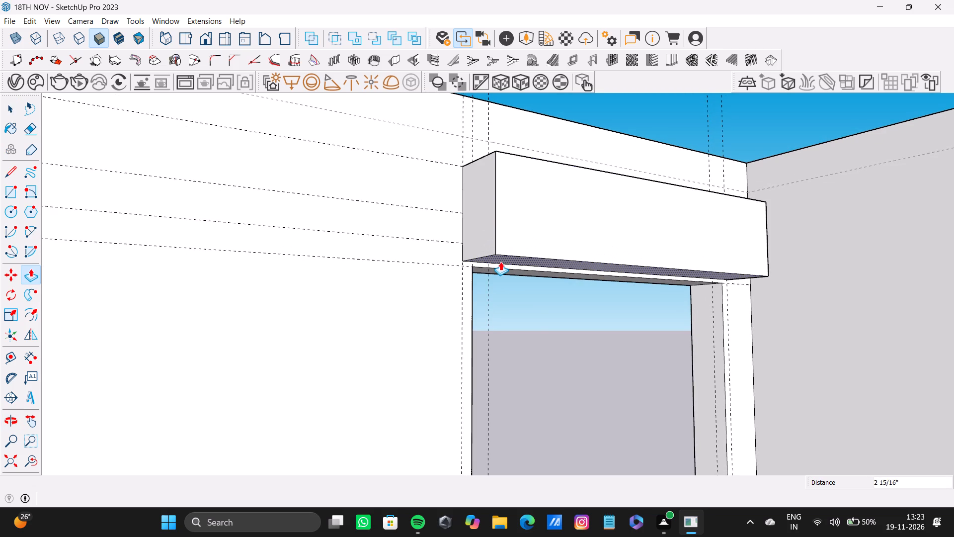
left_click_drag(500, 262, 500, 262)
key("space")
Extend the block's underside down toward the window opening by about 1 1/8".
scroll(507, 230, "down", 5)
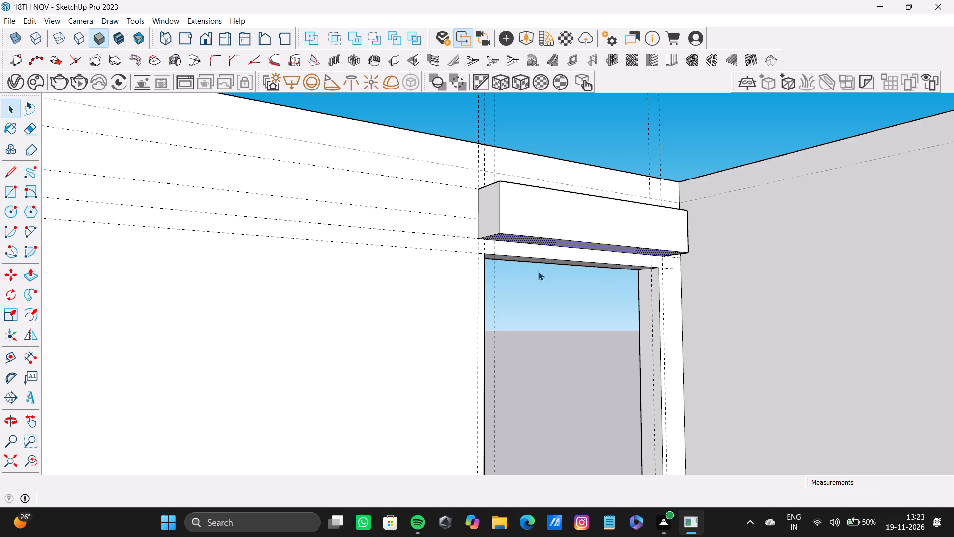
scroll(532, 312, "down", 8)
middle_click_drag(534, 308, 526, 234, "shift")
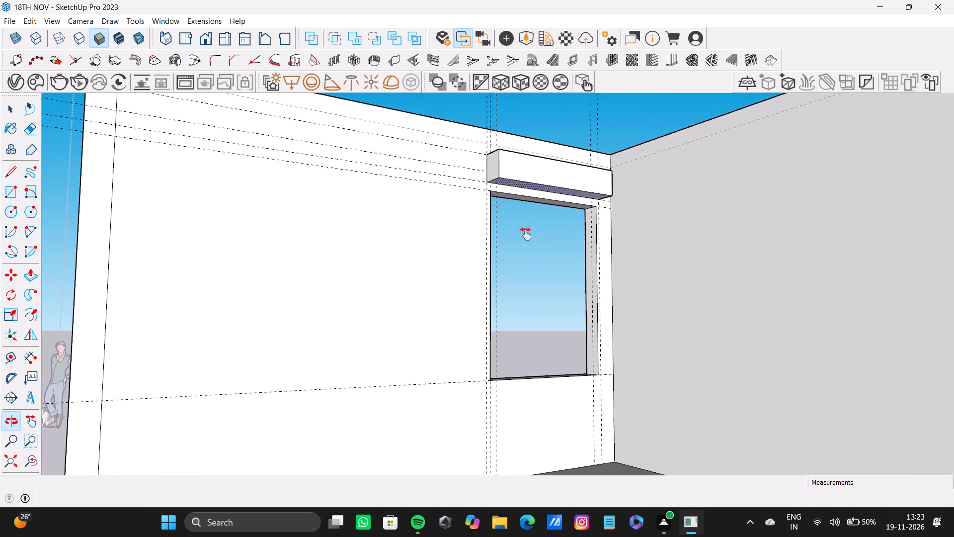
middle_click_drag(526, 234, 556, 214, "shift")
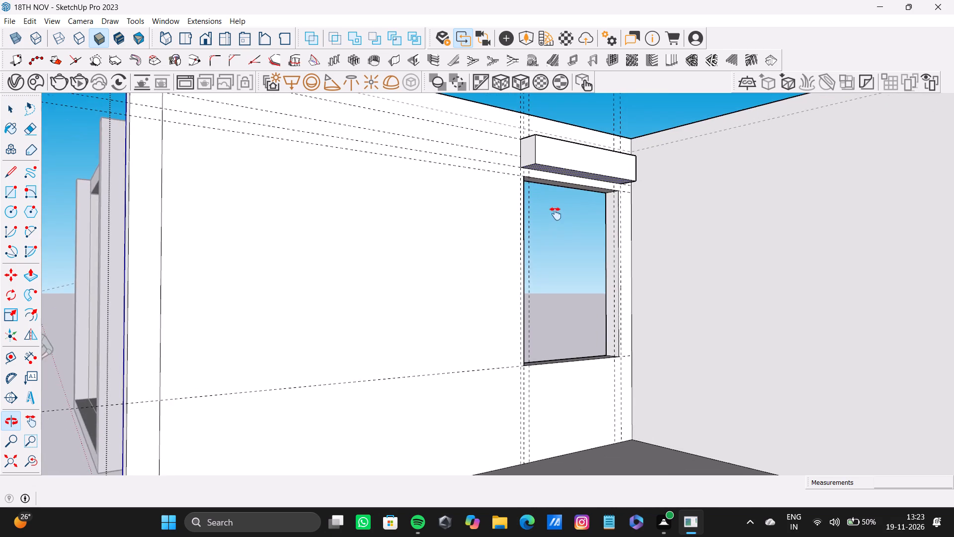
middle_click_drag(556, 214, 549, 250, "shift")
scroll(547, 259, "down", 3)
middle_click_drag(553, 274, 554, 273, "shift")
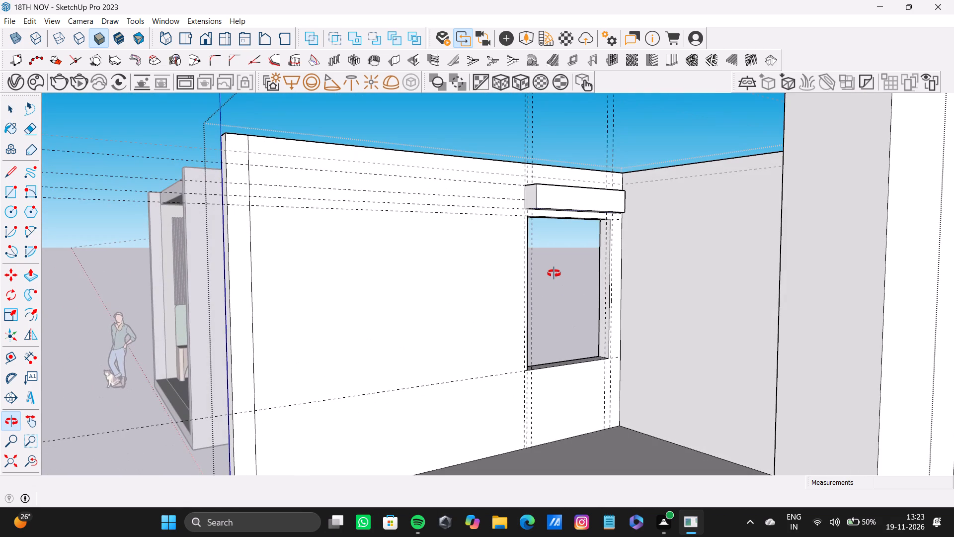
middle_click_drag(554, 273, 560, 279, "shift")
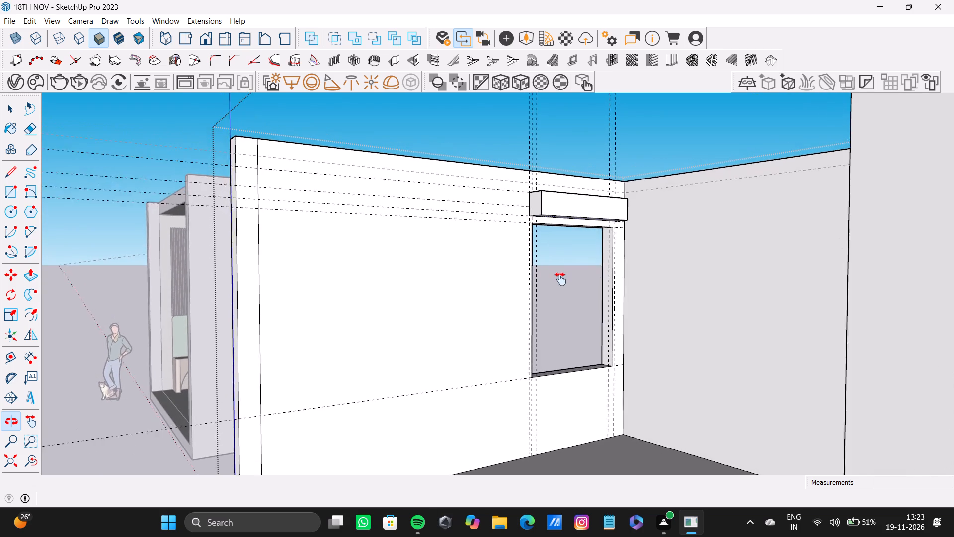
middle_click_drag(560, 279, 552, 220, "shift")
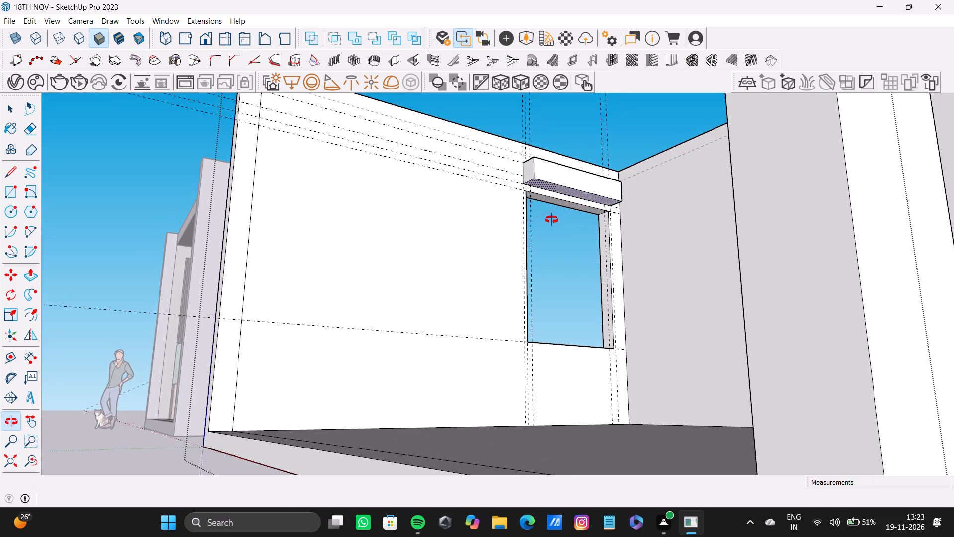
middle_click_drag(552, 220, 551, 220, "shift")
scroll(550, 210, "up", 7)
key("p")
left_click_drag(549, 170, 549, 172)
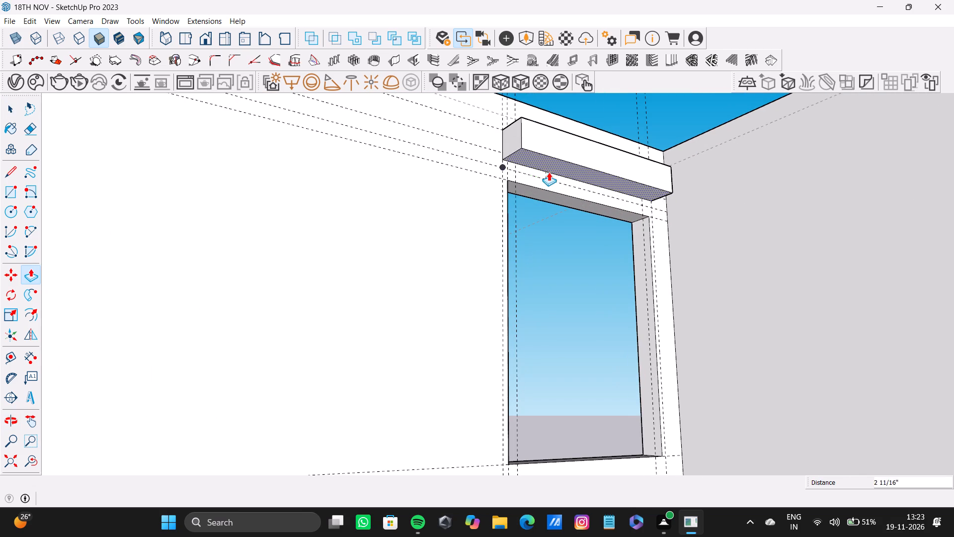
left_click_drag(549, 172, 549, 182)
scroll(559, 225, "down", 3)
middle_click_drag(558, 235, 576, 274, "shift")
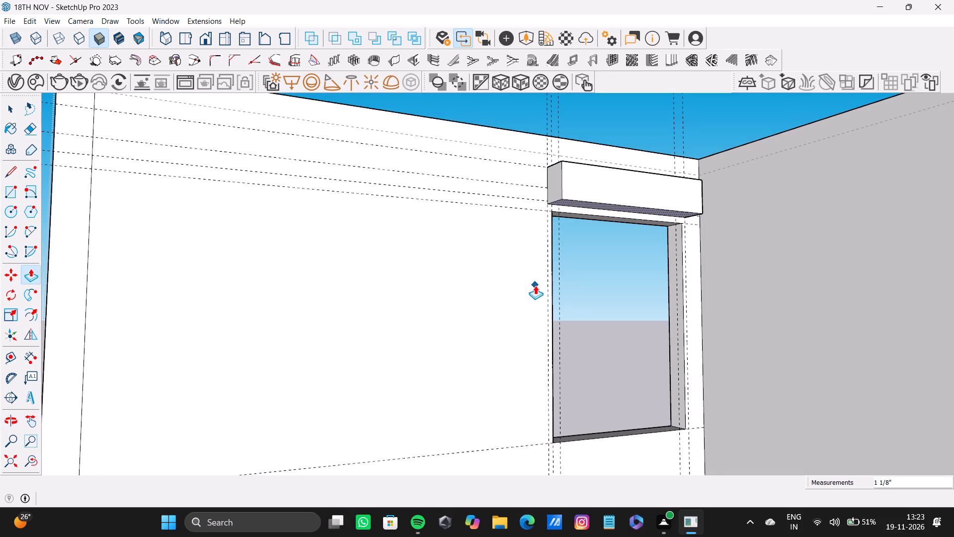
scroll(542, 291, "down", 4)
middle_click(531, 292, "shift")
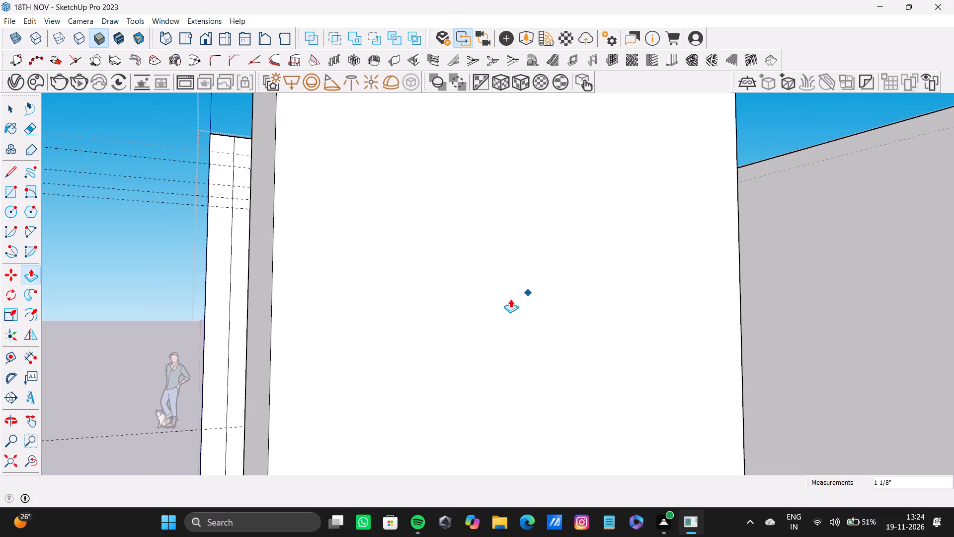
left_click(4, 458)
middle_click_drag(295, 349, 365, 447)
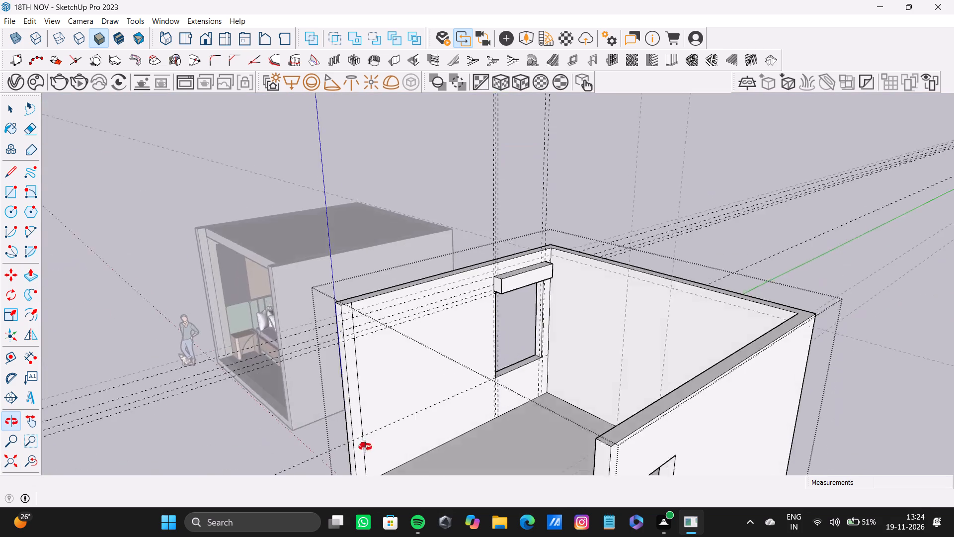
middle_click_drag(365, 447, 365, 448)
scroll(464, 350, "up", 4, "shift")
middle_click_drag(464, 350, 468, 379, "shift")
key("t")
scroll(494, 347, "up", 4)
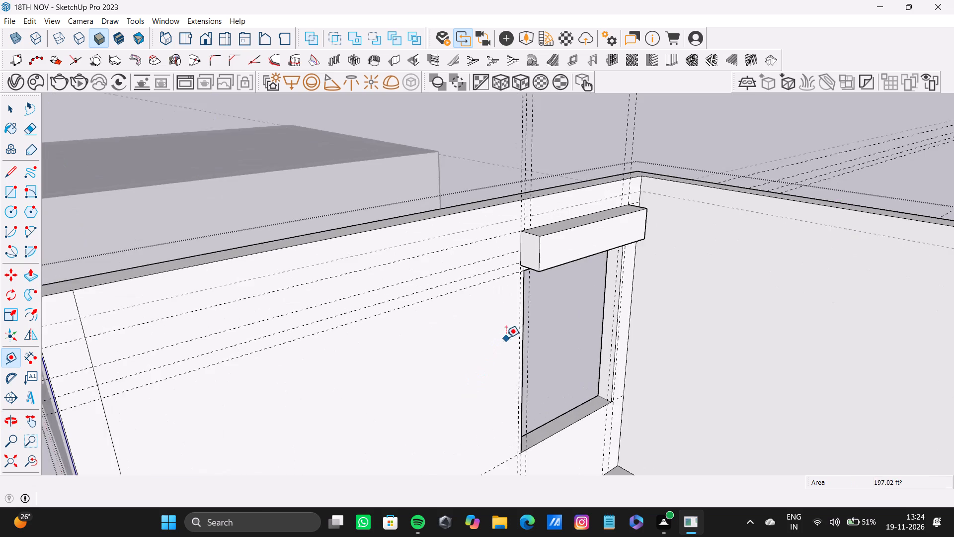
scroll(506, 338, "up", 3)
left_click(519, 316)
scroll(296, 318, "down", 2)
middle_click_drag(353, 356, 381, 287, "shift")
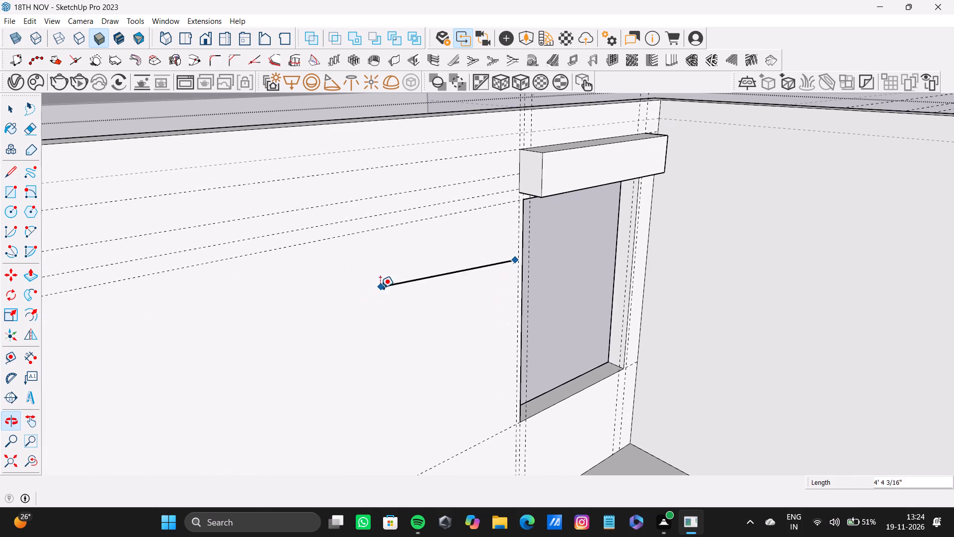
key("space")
Place a vertical guide on the window wall 1' 4" from the outer guide beside the window, toward the blank wall area.
key("t")
scroll(521, 273, "up", 7)
left_click(512, 274)
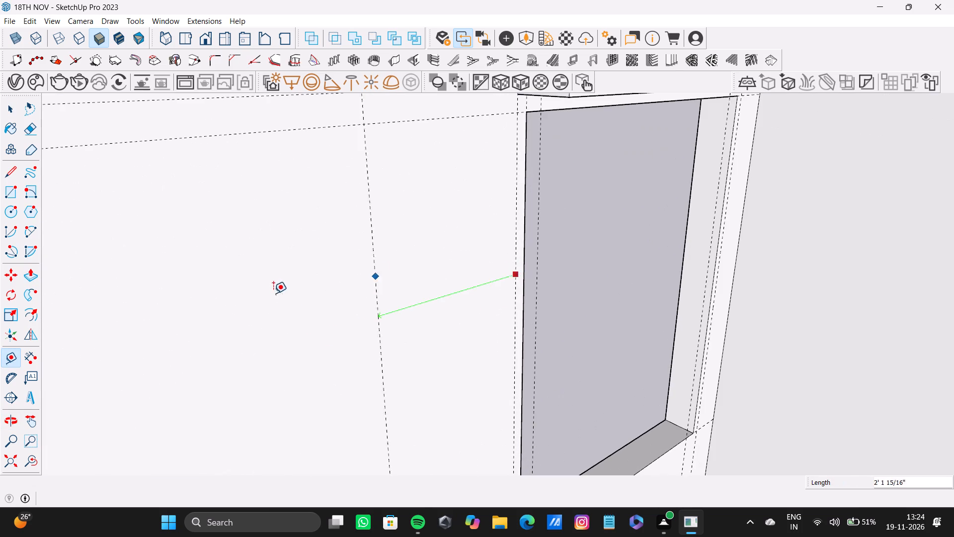
scroll(274, 295, "down", 3)
middle_click_drag(290, 294, 242, 207, "shift")
scroll(273, 207, "down", 4)
middle_click_drag(277, 218, 408, 329, "shift")
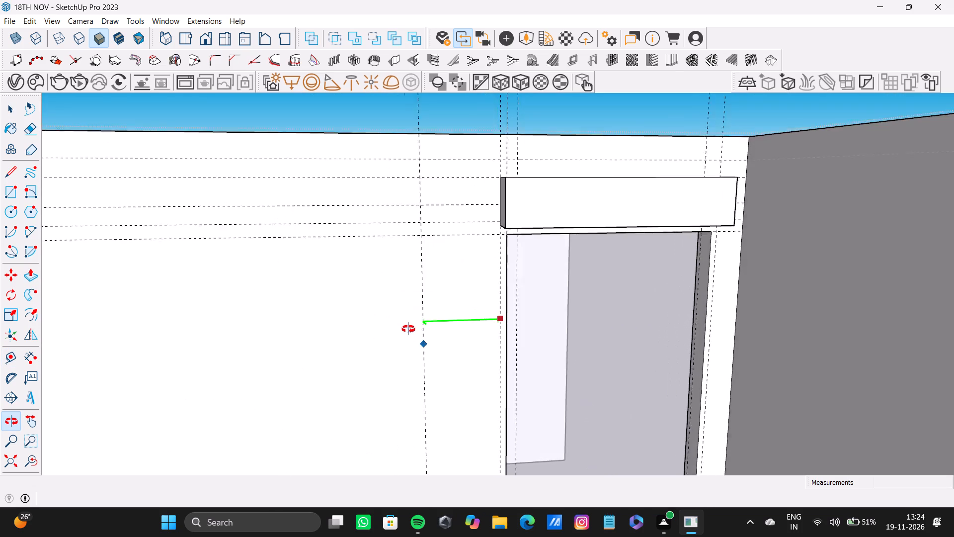
middle_click_drag(408, 329, 511, 281, "shift")
scroll(445, 273, "down", 2)
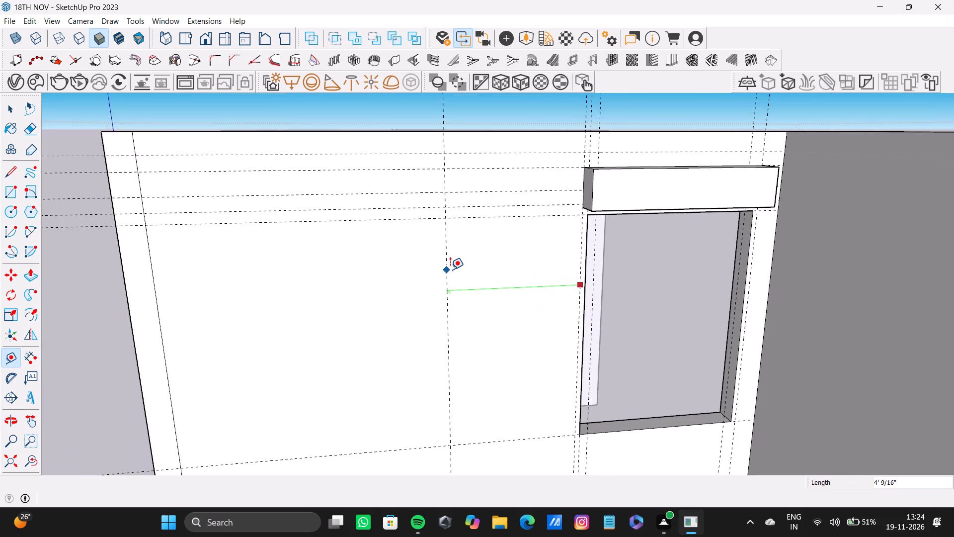
middle_click_drag(453, 268, 396, 247, "shift")
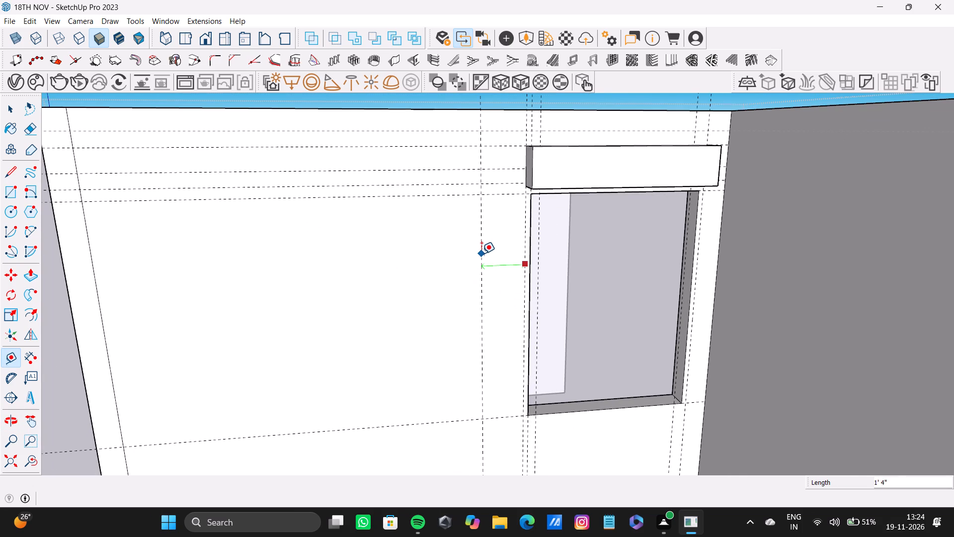
double_click(481, 254)
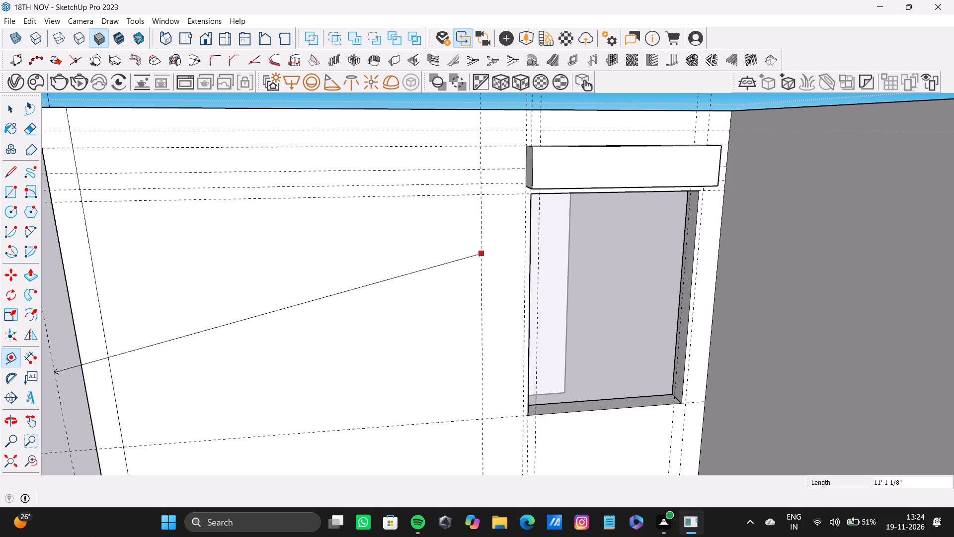
Place a second vertical guide about 8' 8 5/8" from the first one, toward the wall's far end.
scroll(289, 328, "down", 4)
middle_click_drag(284, 324, 292, 362, "shift")
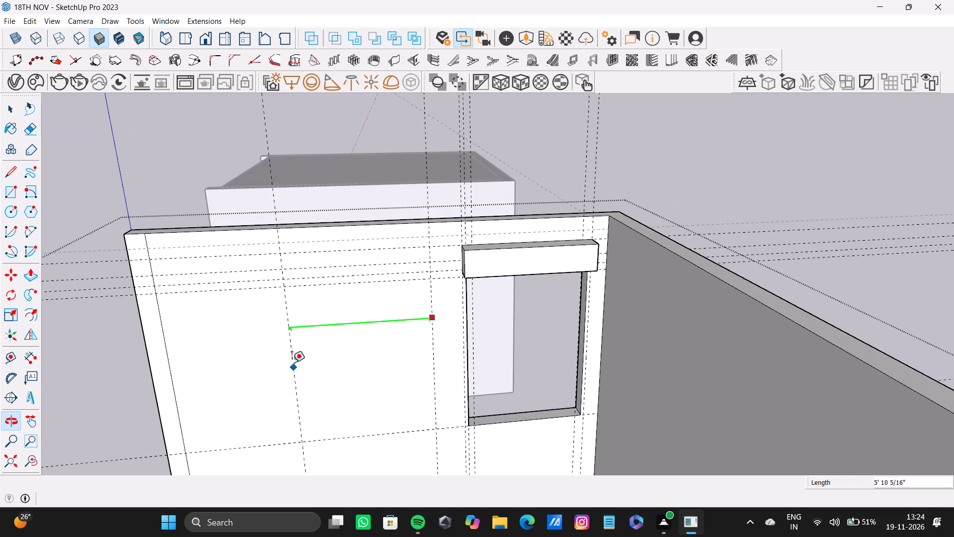
middle_click_drag(253, 331, 292, 340, "shift")
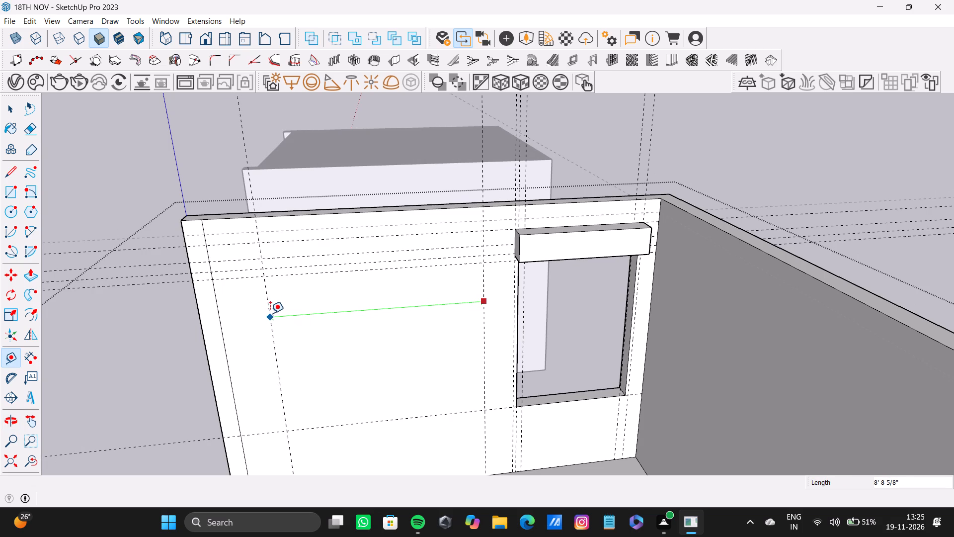
double_click(270, 313)
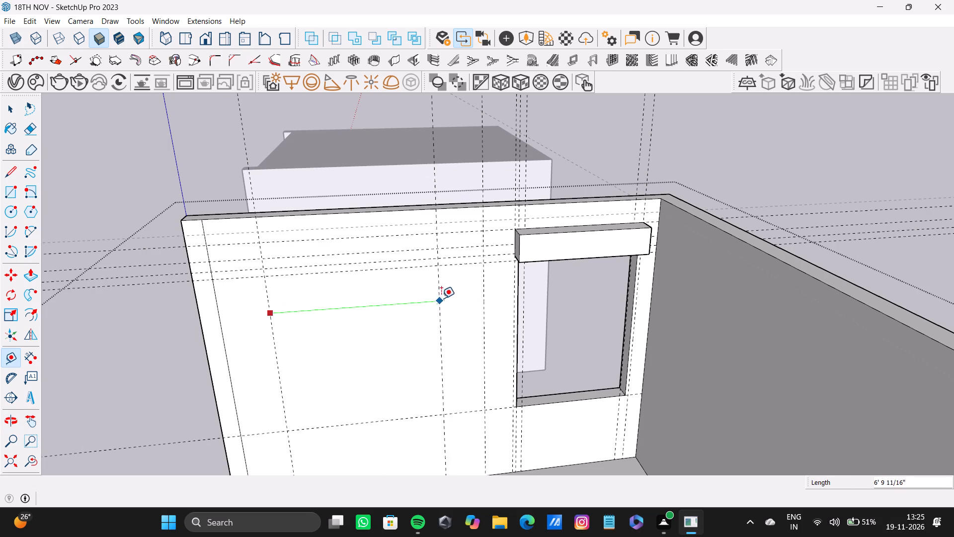
key("space")
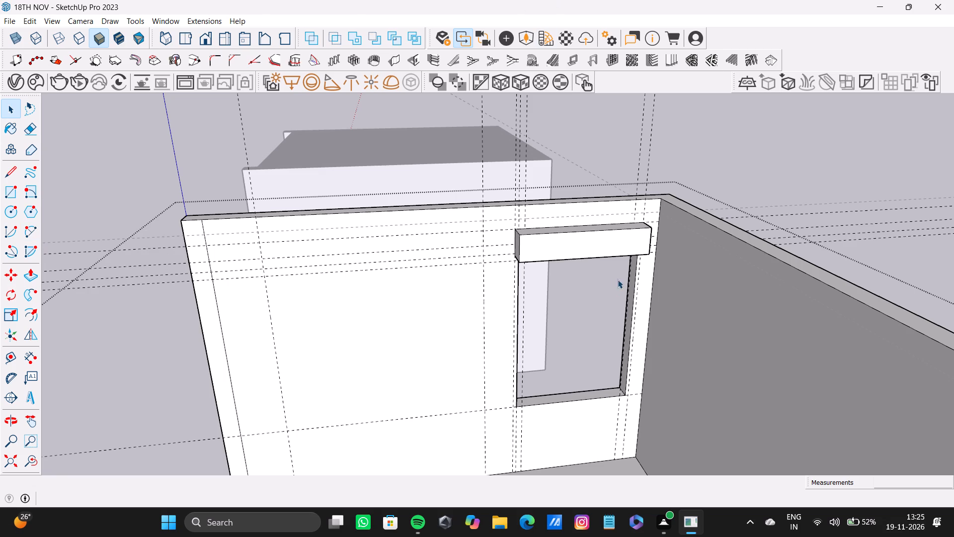
Examine the blank wall area between the two new vertical guides beside the window.
scroll(516, 313, "down", 6)
middle_click_drag(481, 323, 517, 340, "shift")
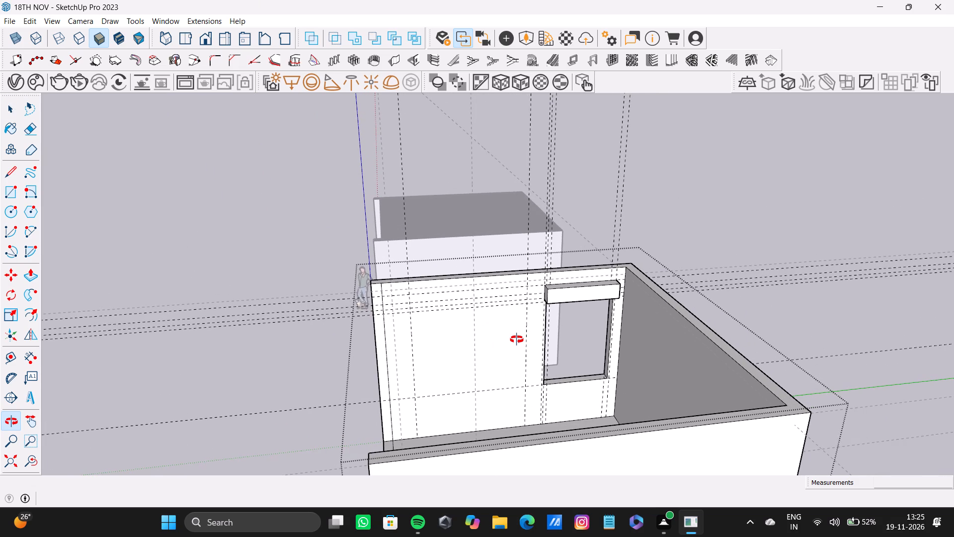
middle_click_drag(517, 340, 505, 325, "shift")
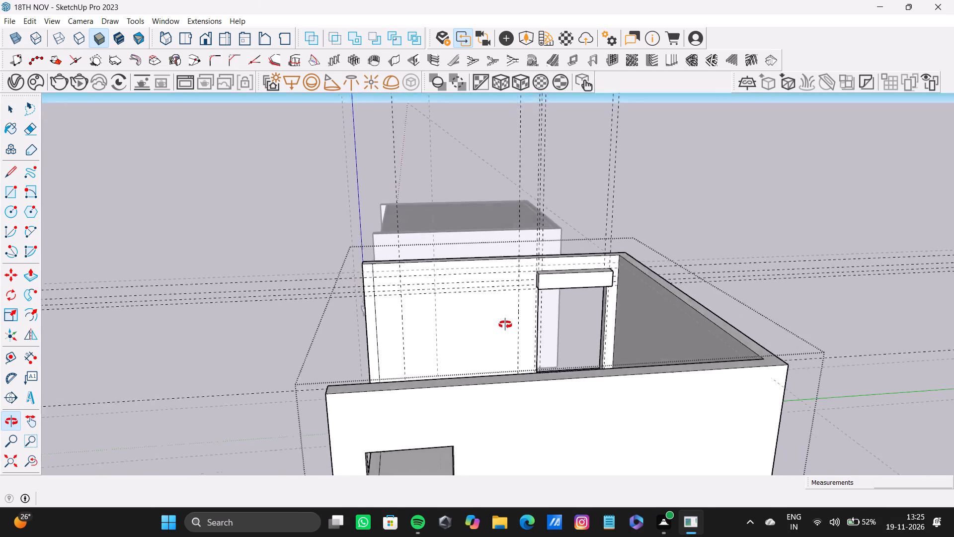
middle_click_drag(505, 325, 505, 329, "shift")
scroll(437, 319, "up", 8)
middle_click_drag(463, 312, 463, 315, "shift")
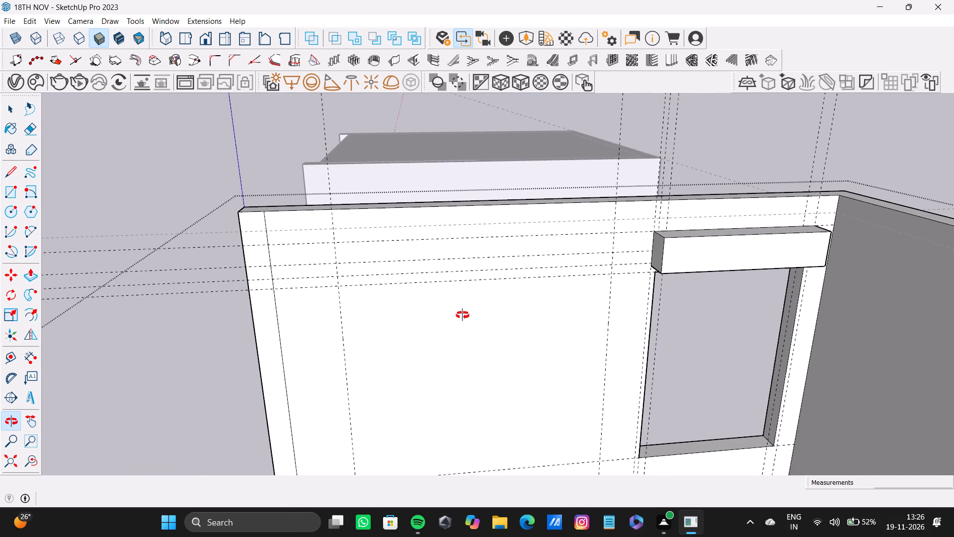
middle_click_drag(463, 315, 463, 316, "shift")
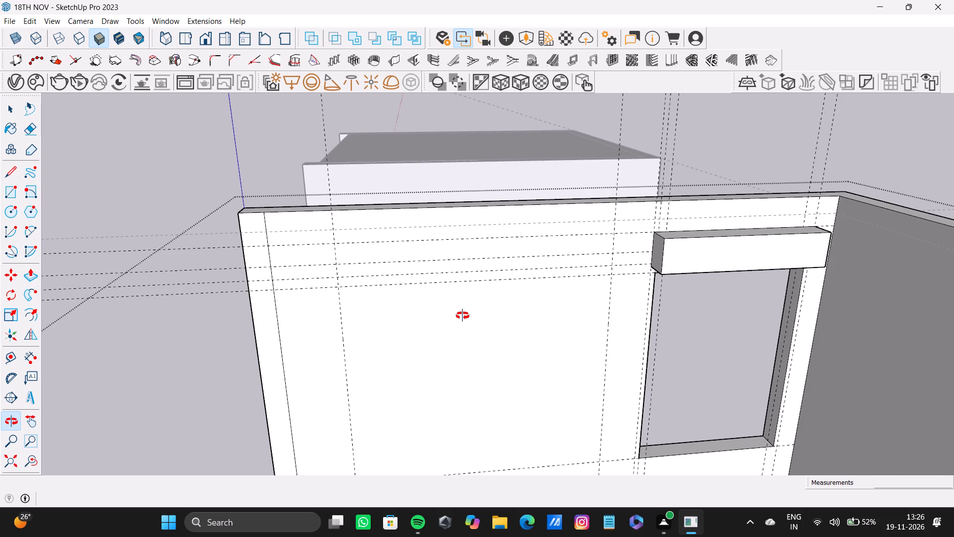
middle_click_drag(463, 316, 456, 292, "shift")
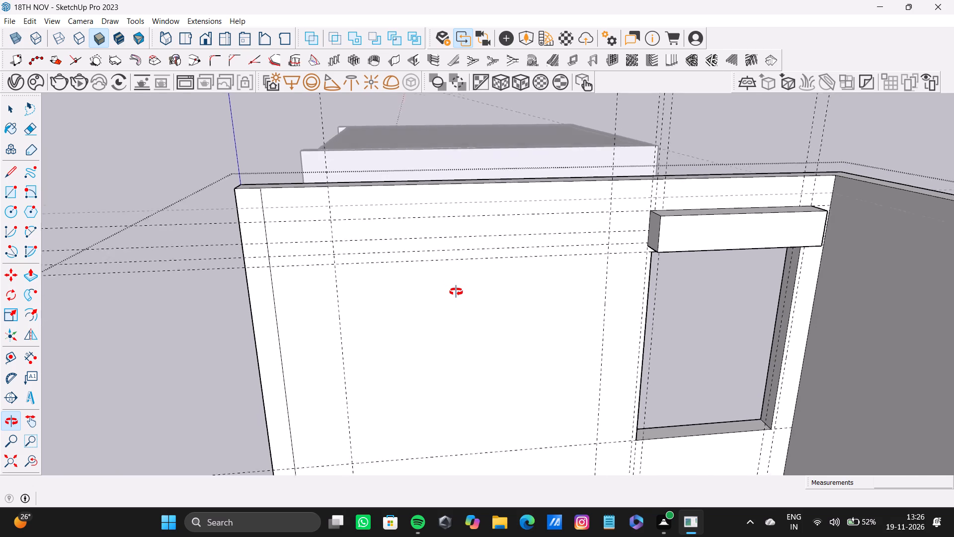
middle_click_drag(456, 292, 452, 280, "shift")
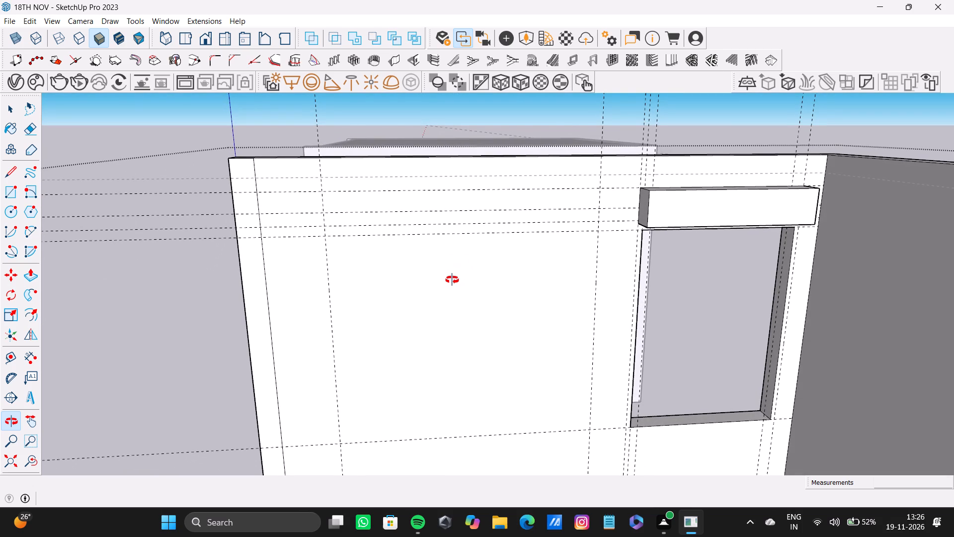
middle_click_drag(452, 280, 453, 276, "shift")
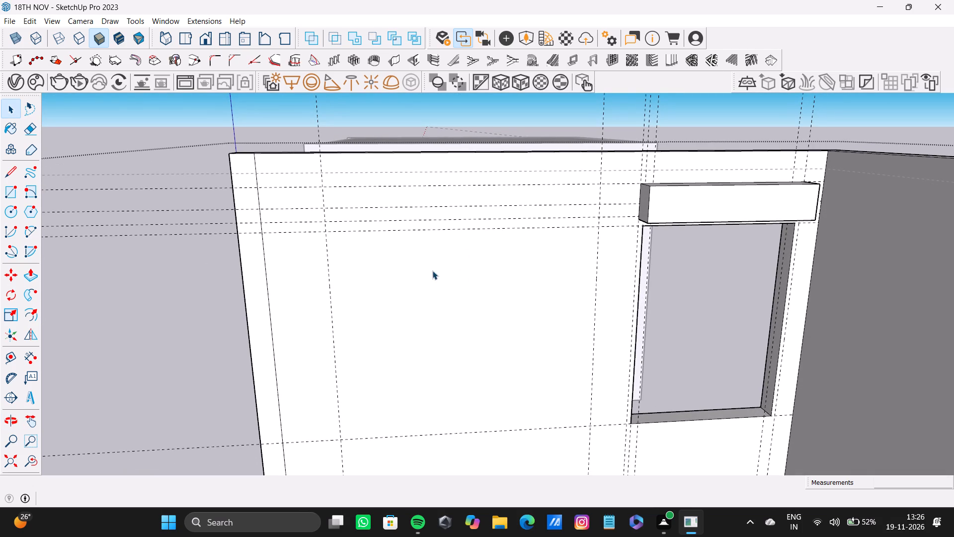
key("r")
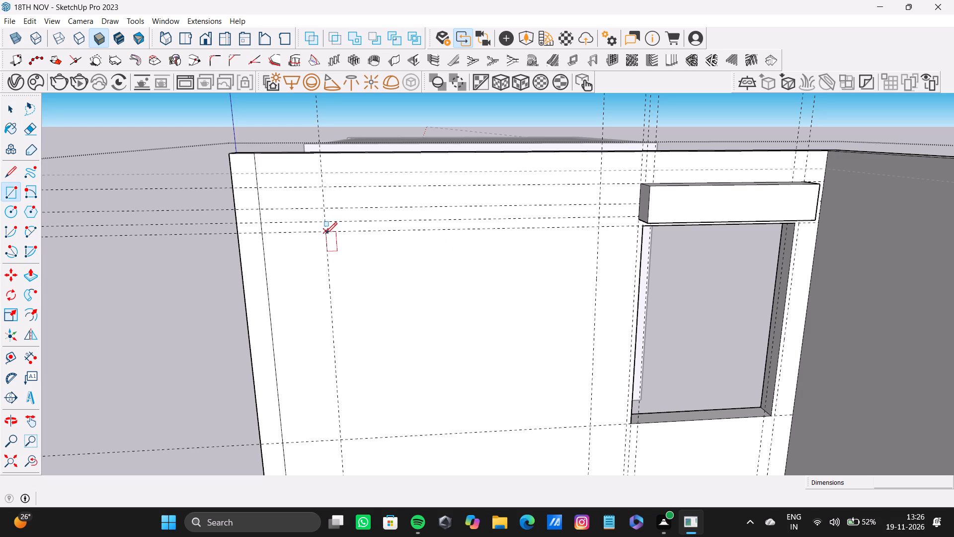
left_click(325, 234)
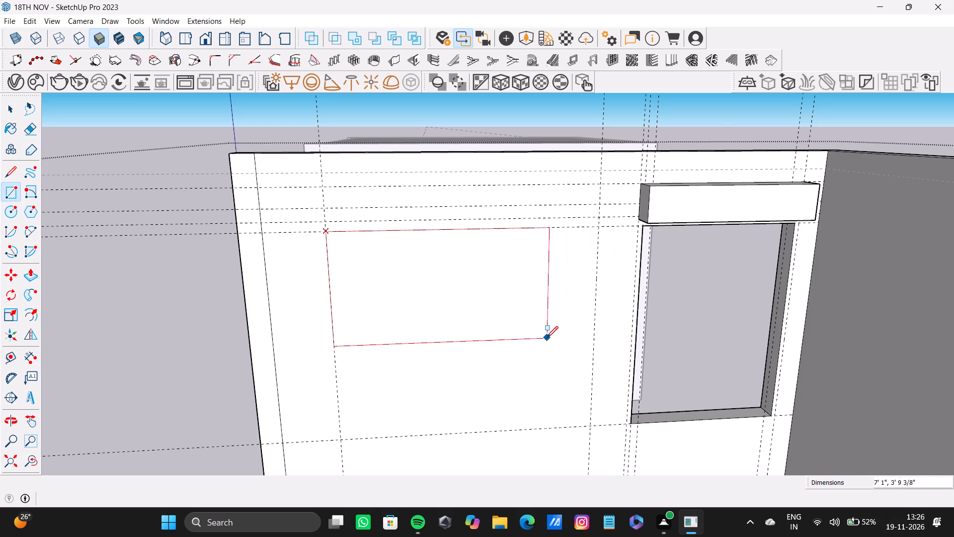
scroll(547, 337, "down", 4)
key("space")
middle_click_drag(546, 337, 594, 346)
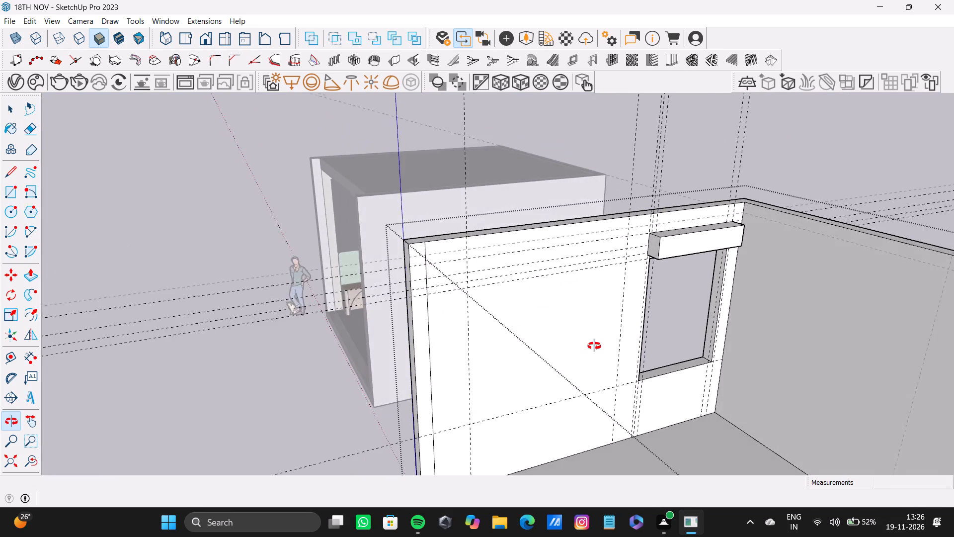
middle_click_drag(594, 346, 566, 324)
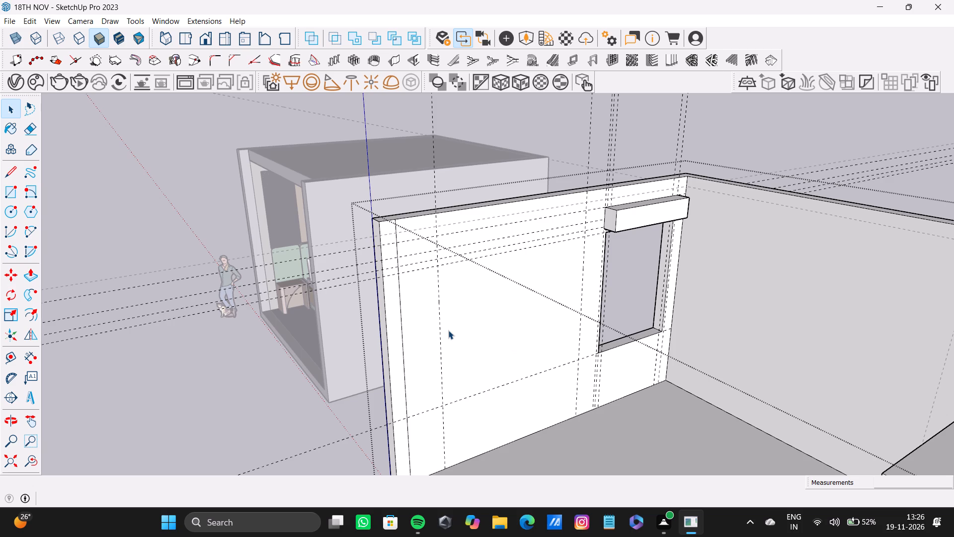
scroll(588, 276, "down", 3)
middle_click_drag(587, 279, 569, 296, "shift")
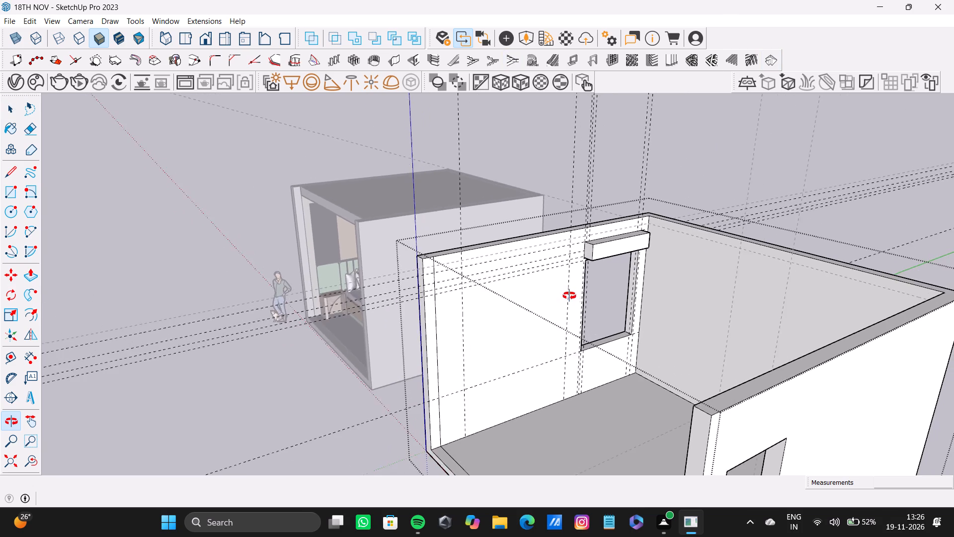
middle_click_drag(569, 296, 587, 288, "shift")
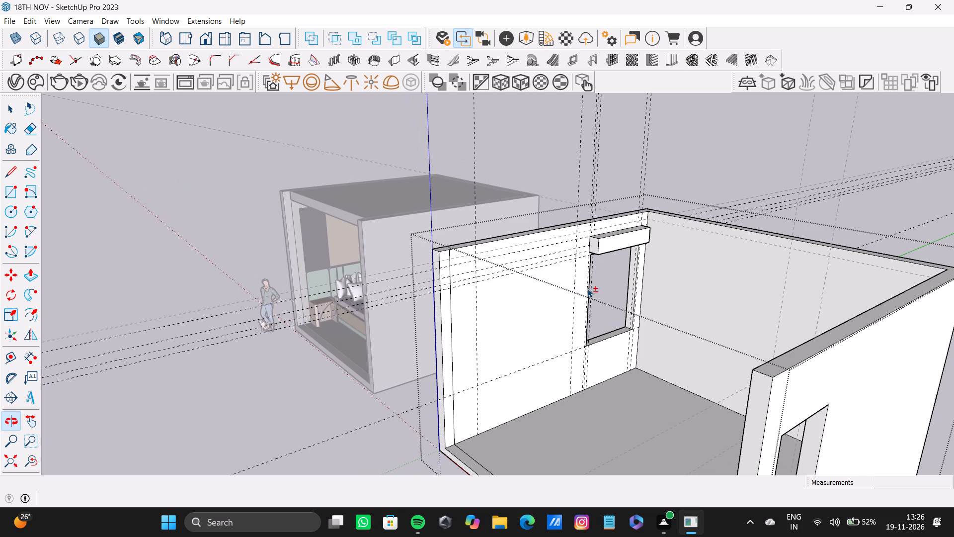
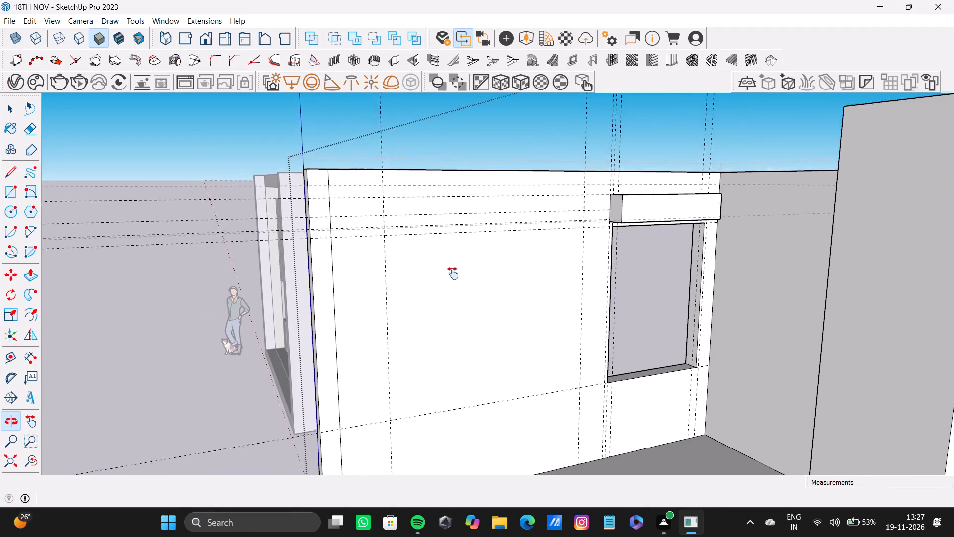
Place a horizontal guide on the window wall about 1' 1 1/2" above the existing guide at the window sill.
key("t")
scroll(592, 389, "up", 4)
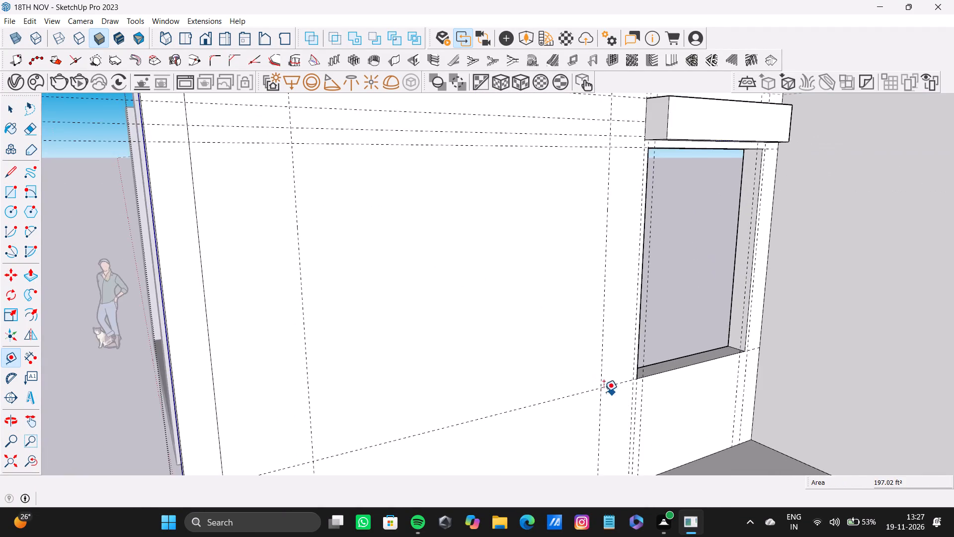
scroll(604, 392, "up", 2)
left_click(542, 402)
left_click(525, 360)
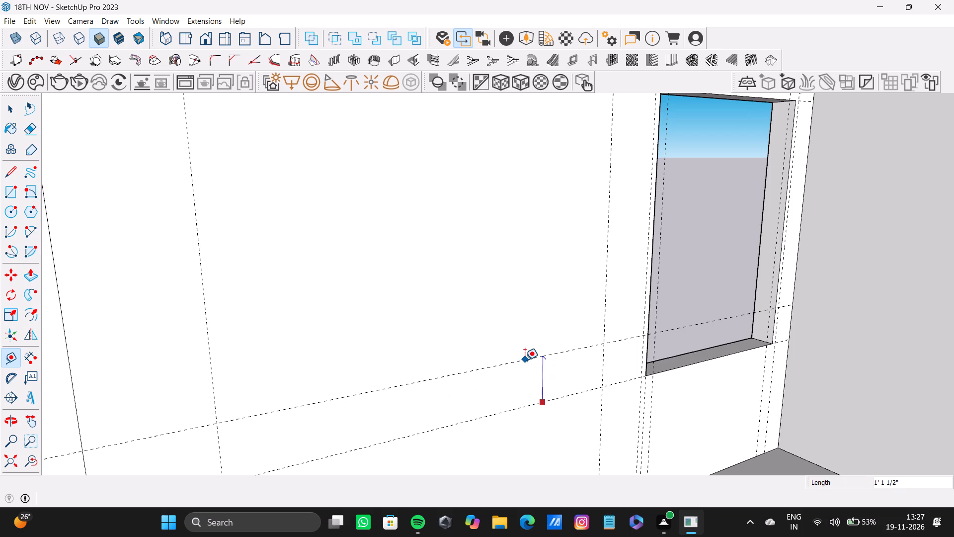
Place another horizontal guide on the window wall about 8 13/16" below the new upper guide.
middle_click_drag(525, 360, 530, 325, "shift")
left_click(527, 325)
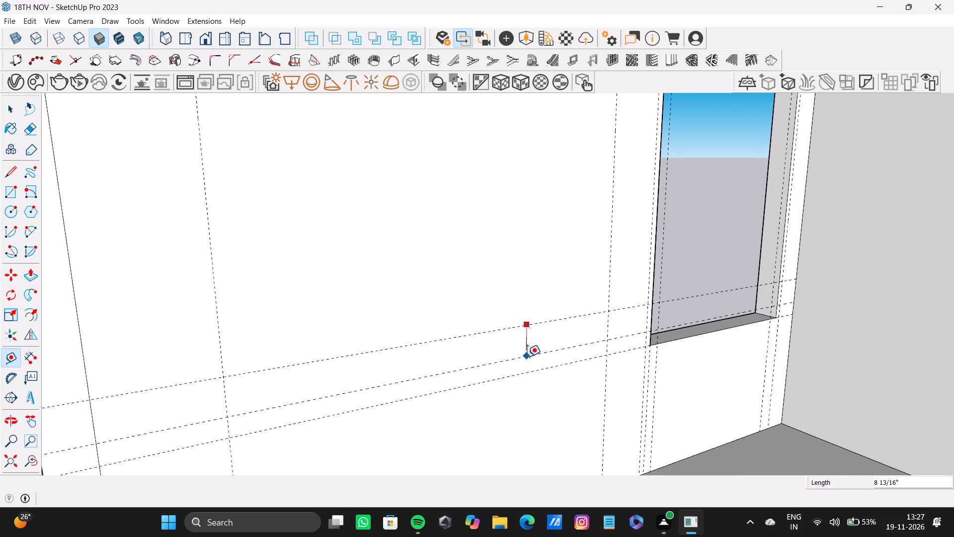
left_click(527, 357)
Draw a rectangle about 8' 8 7/16" by 8 13/16" on the wall between the two vertical guides and the two new horizontal guides.
middle_click_drag(448, 345, 485, 341)
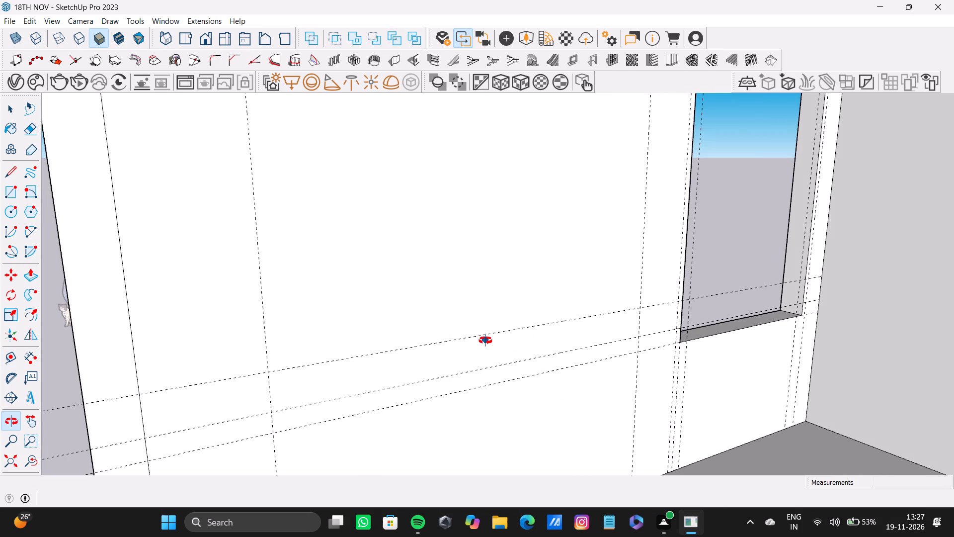
middle_click_drag(485, 341, 483, 340)
key("r")
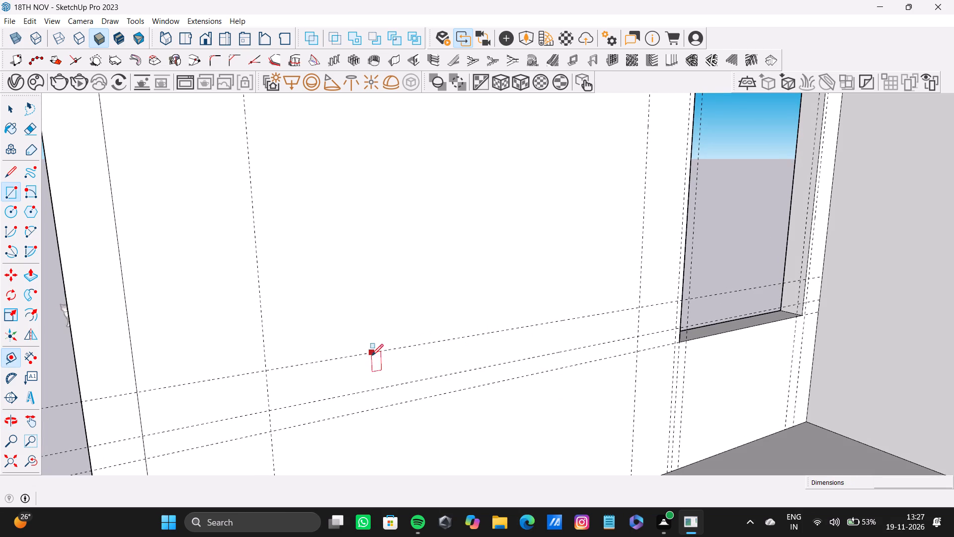
left_click(264, 370)
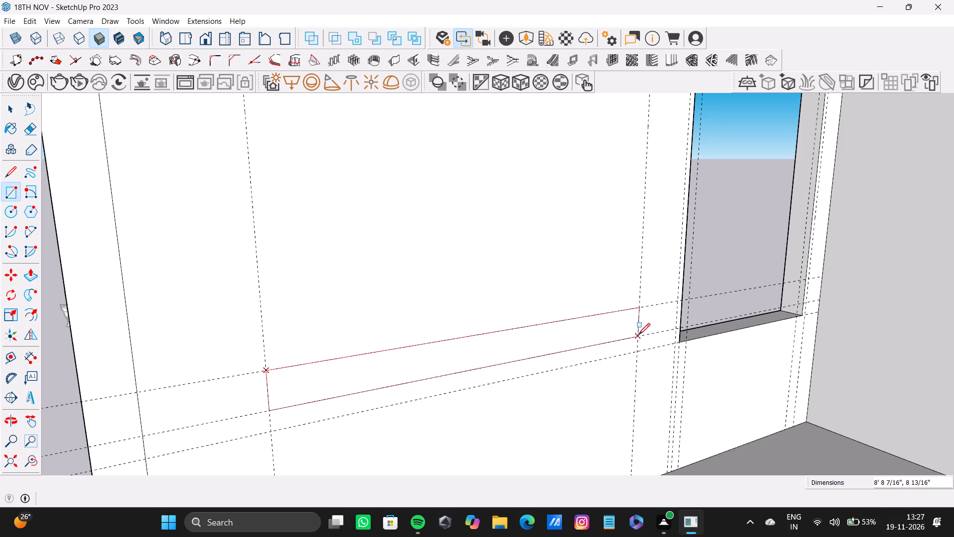
left_click(638, 335)
key("space")
Push/Pull the rectangle out from the wall into the room to form a slab about 2' 1 13/16" deep.
left_click(522, 345)
key("p")
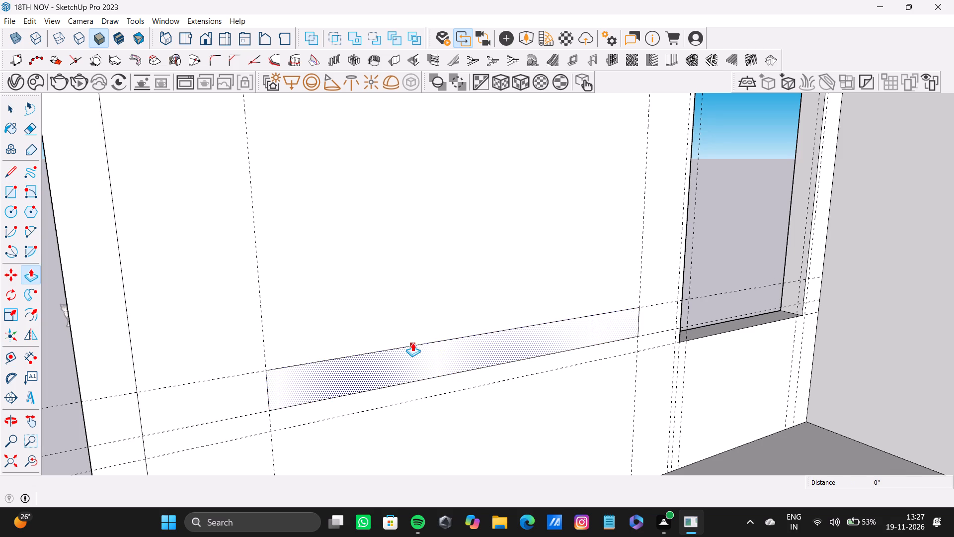
middle_click_drag(408, 337, 461, 273)
left_click_drag(588, 342, 623, 351)
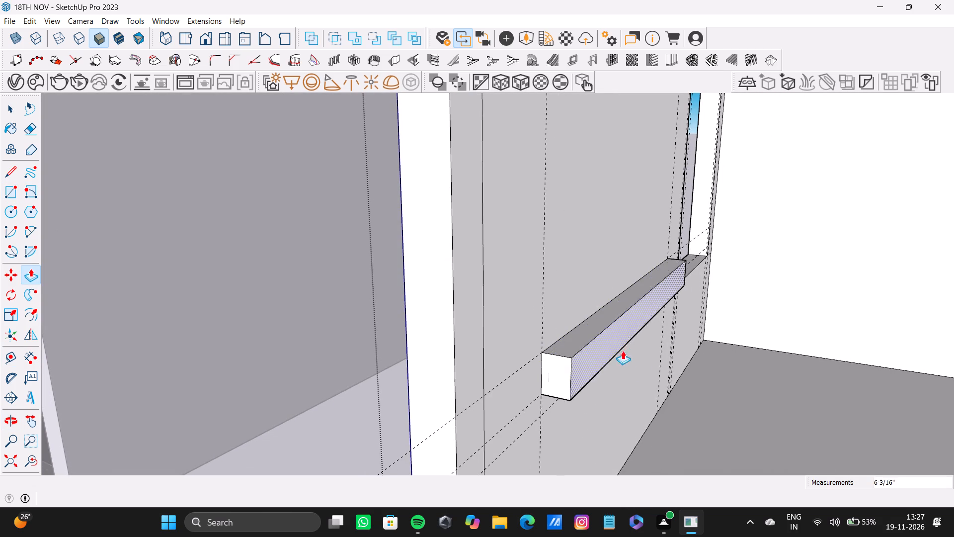
left_click_drag(623, 351, 670, 378)
left_click_drag(582, 347, 666, 392)
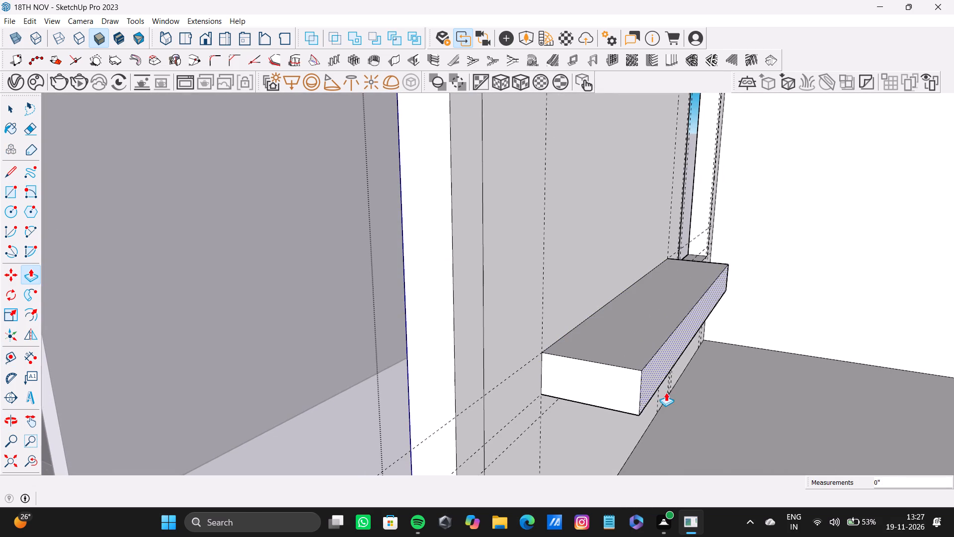
left_click_drag(666, 392, 666, 393)
left_click_drag(577, 349, 681, 379)
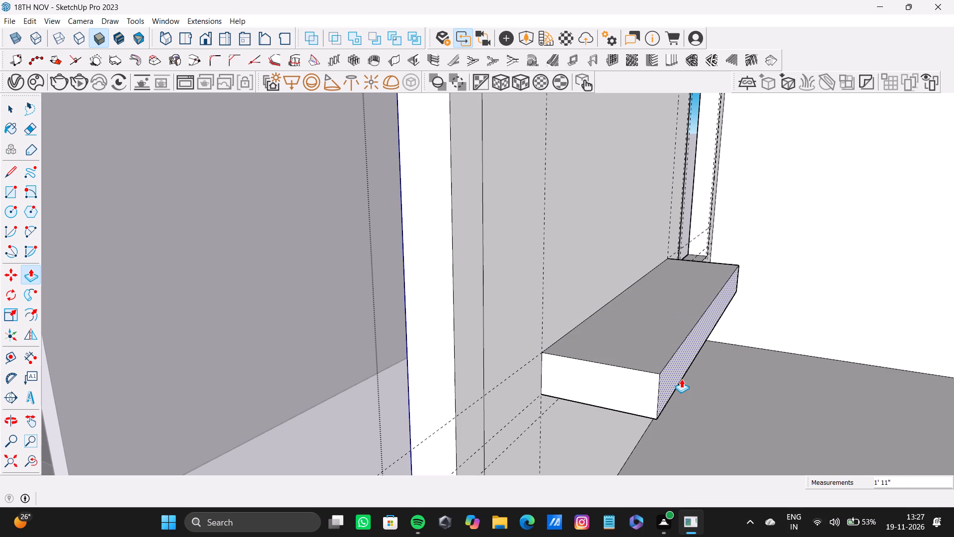
left_click_drag(681, 379, 692, 387)
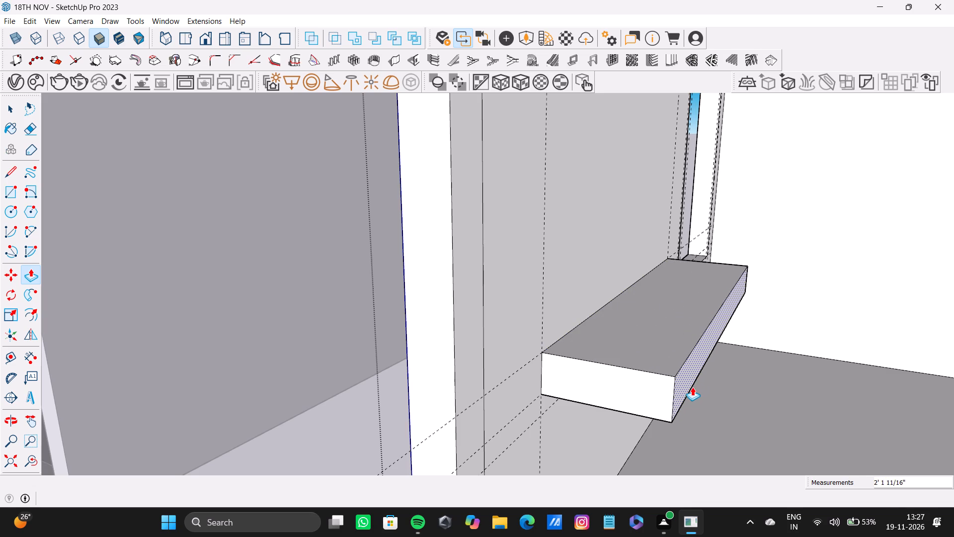
left_click_drag(692, 387, 693, 387)
Extend the slab's front face into the room by about 9 9/16".
scroll(657, 366, "down", 3)
middle_click_drag(649, 361, 481, 314, "shift")
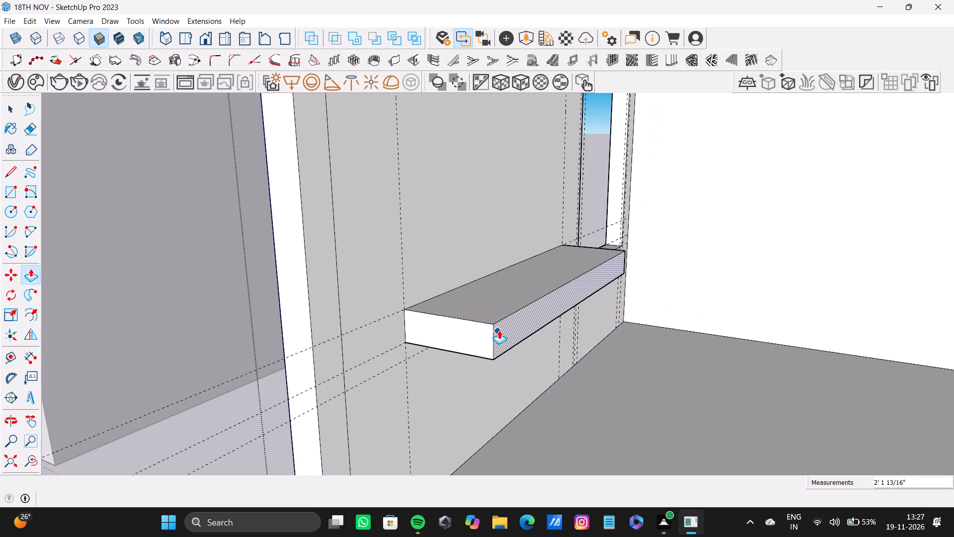
left_click_drag(499, 330, 534, 343)
Examine the projecting slab and its relation to the window and room from above, below and the side.
scroll(504, 340, "down", 4)
middle_click_drag(504, 340, 484, 305, "shift")
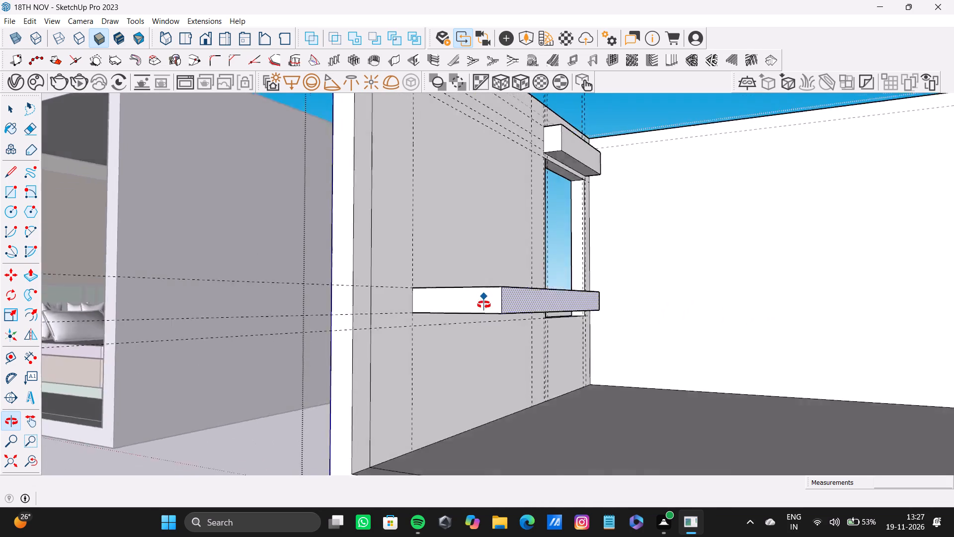
middle_click_drag(484, 305, 467, 332, "shift")
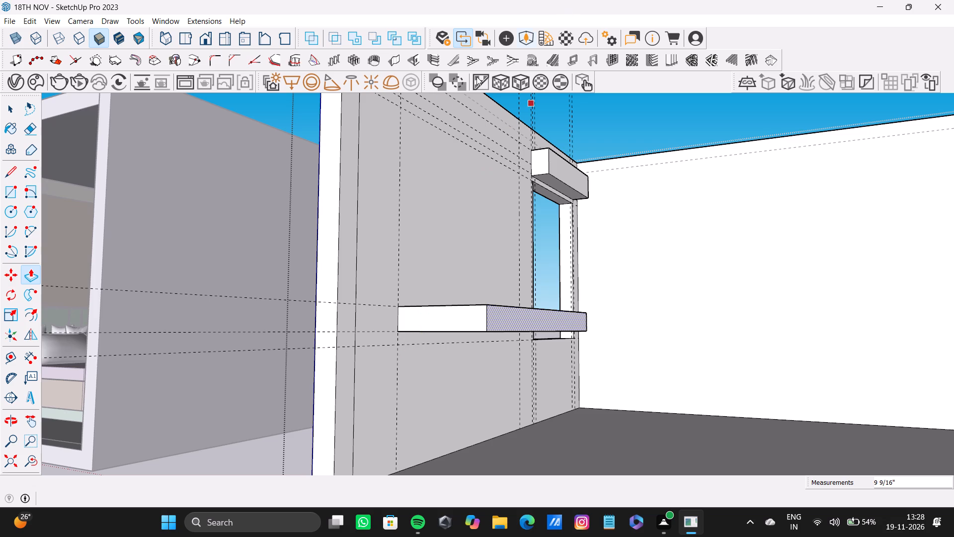
scroll(500, 176, "down", 6)
middle_click_drag(505, 180, 478, 280, "shift")
scroll(431, 276, "up", 6)
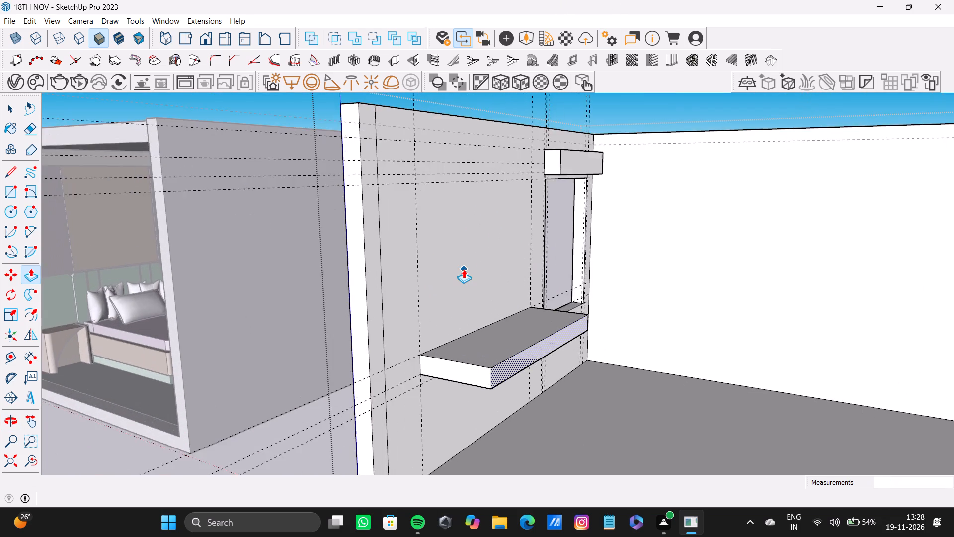
middle_click_drag(464, 269, 491, 175, "shift")
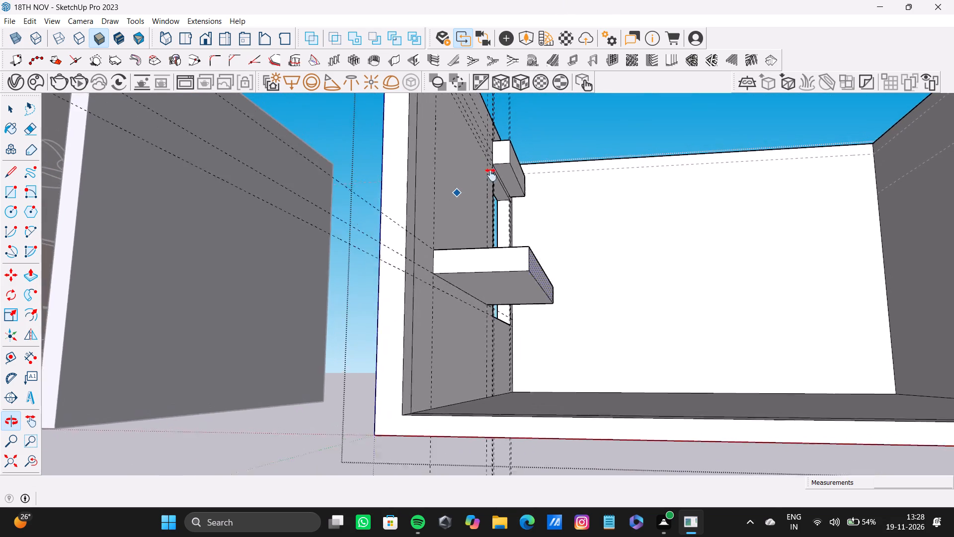
middle_click_drag(491, 175, 392, 388, "shift")
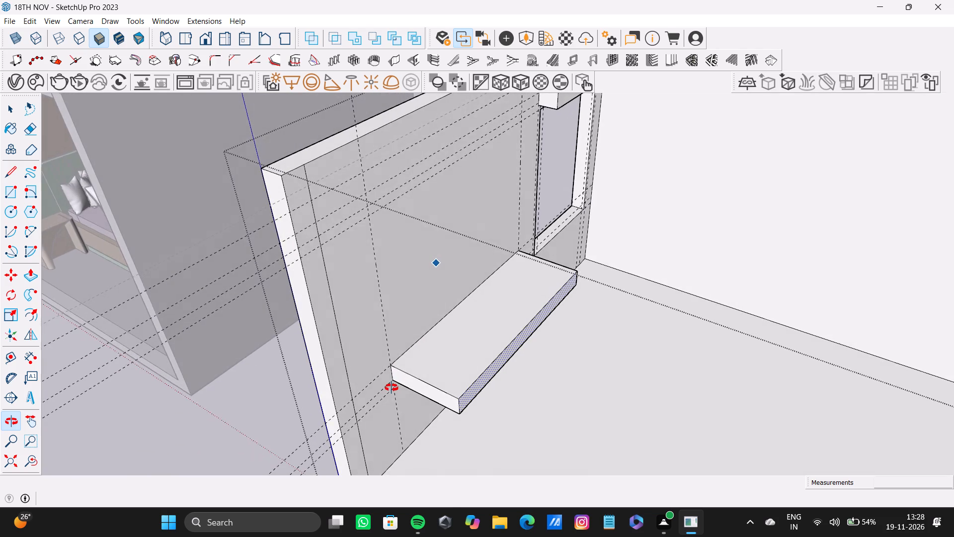
middle_click_drag(392, 388, 366, 391, "shift")
scroll(536, 429, "up", 3)
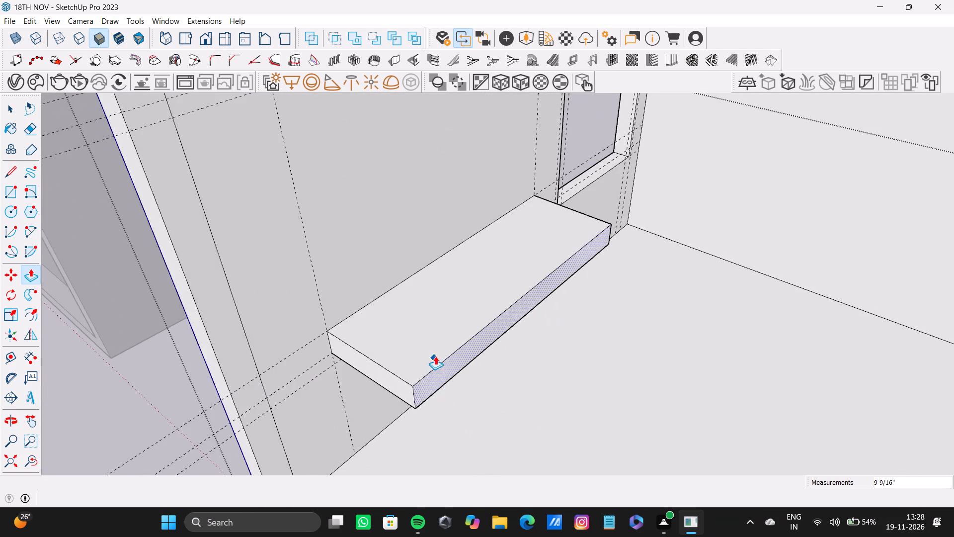
scroll(434, 355, "down", 3)
middle_click_drag(434, 354, 393, 400, "shift")
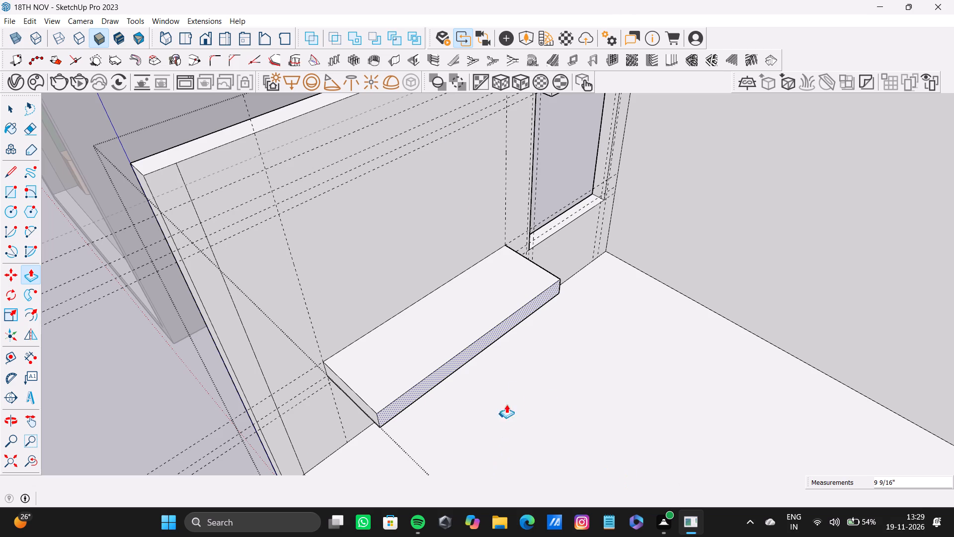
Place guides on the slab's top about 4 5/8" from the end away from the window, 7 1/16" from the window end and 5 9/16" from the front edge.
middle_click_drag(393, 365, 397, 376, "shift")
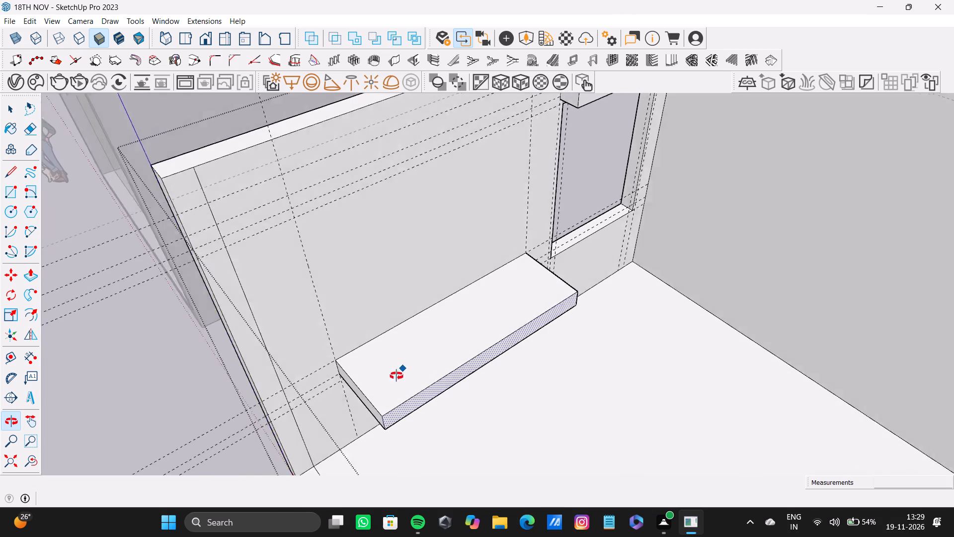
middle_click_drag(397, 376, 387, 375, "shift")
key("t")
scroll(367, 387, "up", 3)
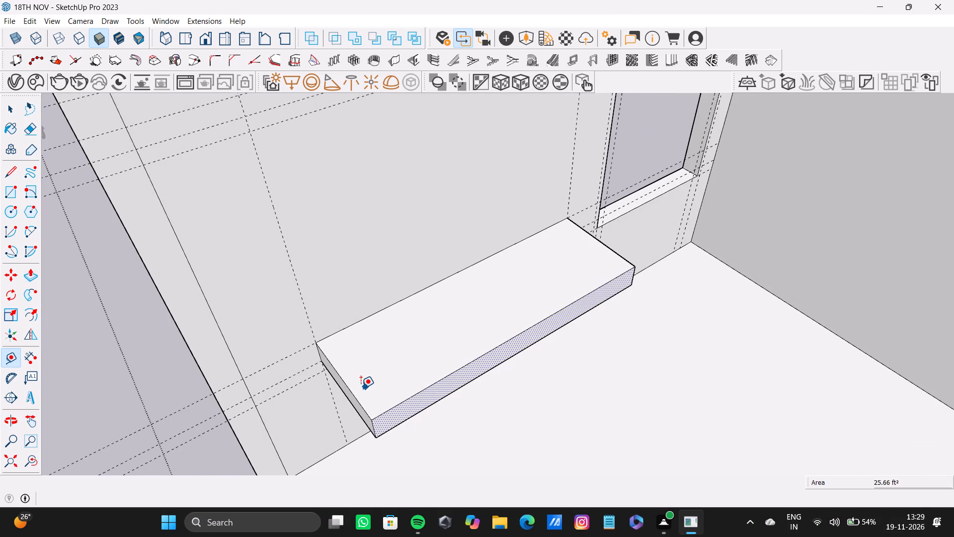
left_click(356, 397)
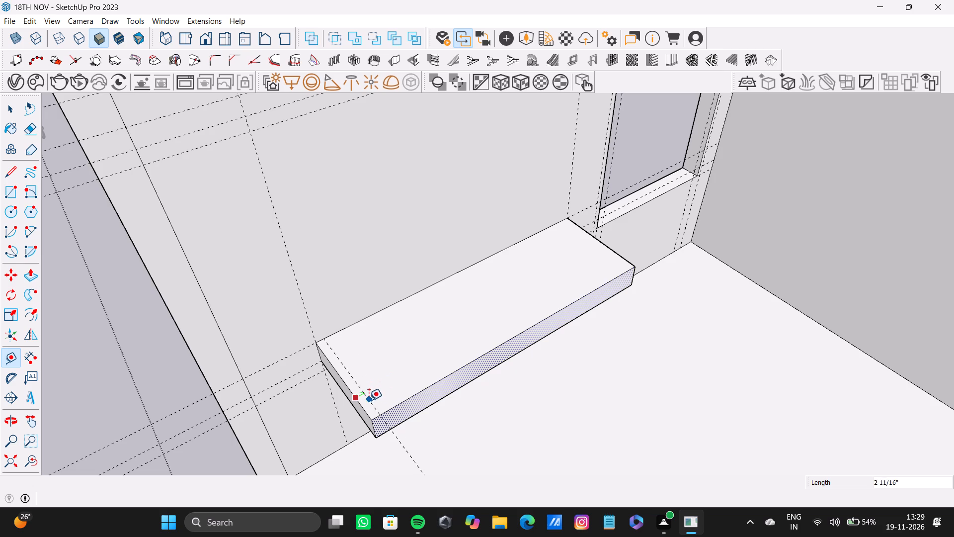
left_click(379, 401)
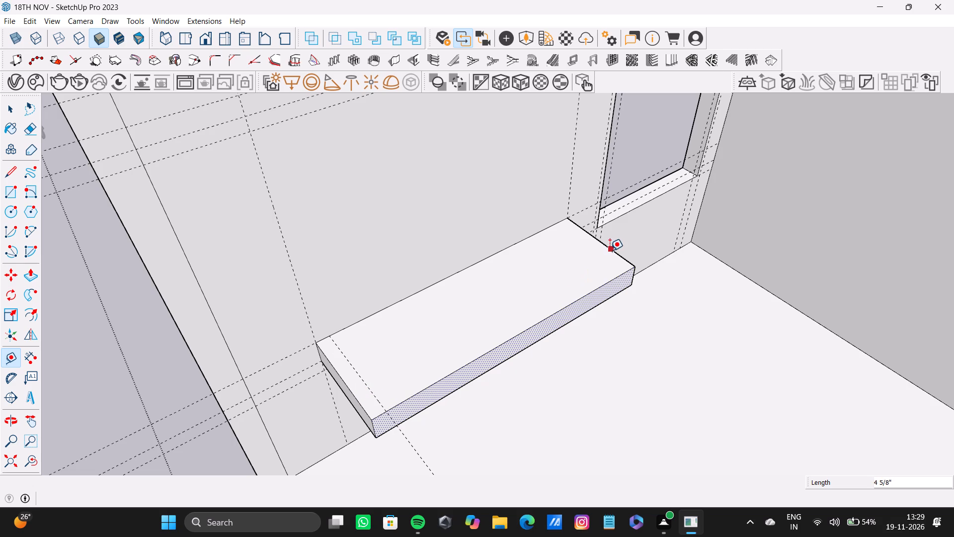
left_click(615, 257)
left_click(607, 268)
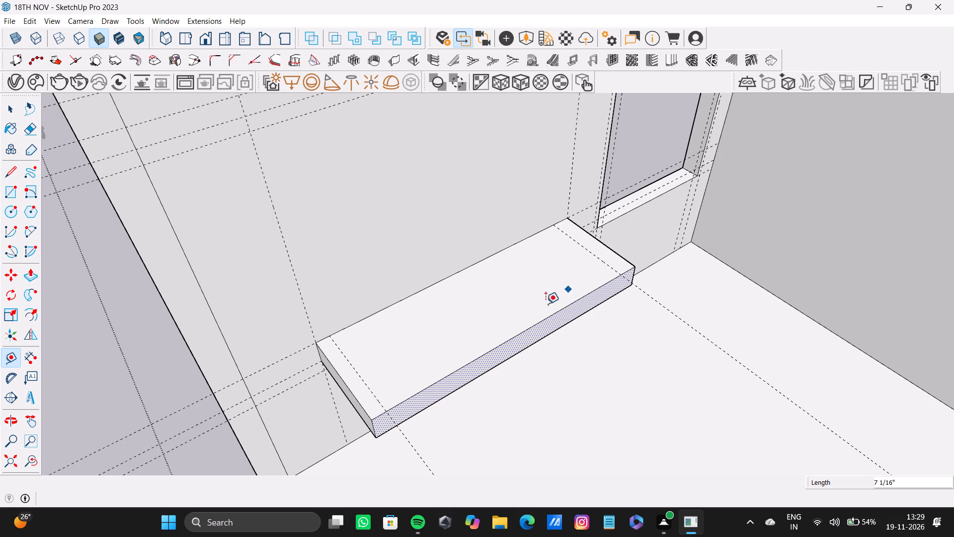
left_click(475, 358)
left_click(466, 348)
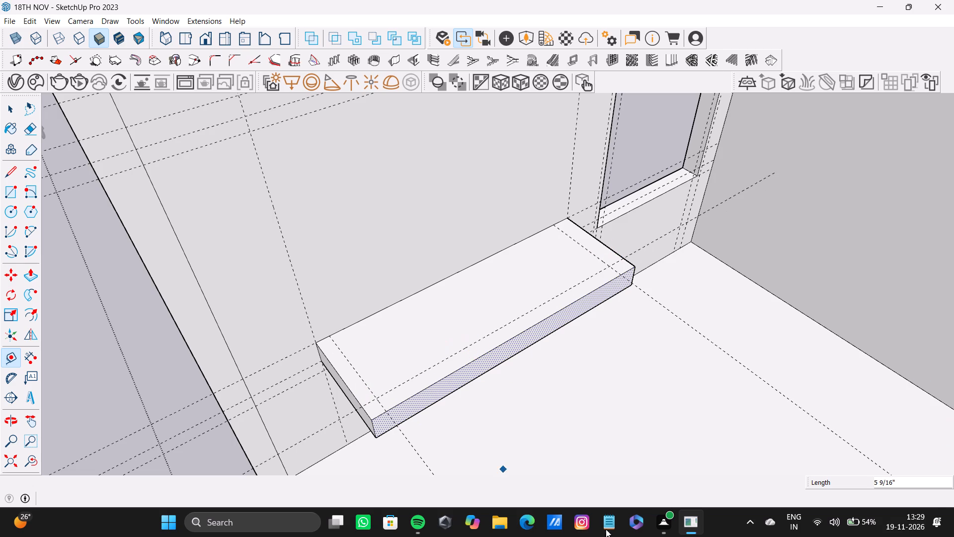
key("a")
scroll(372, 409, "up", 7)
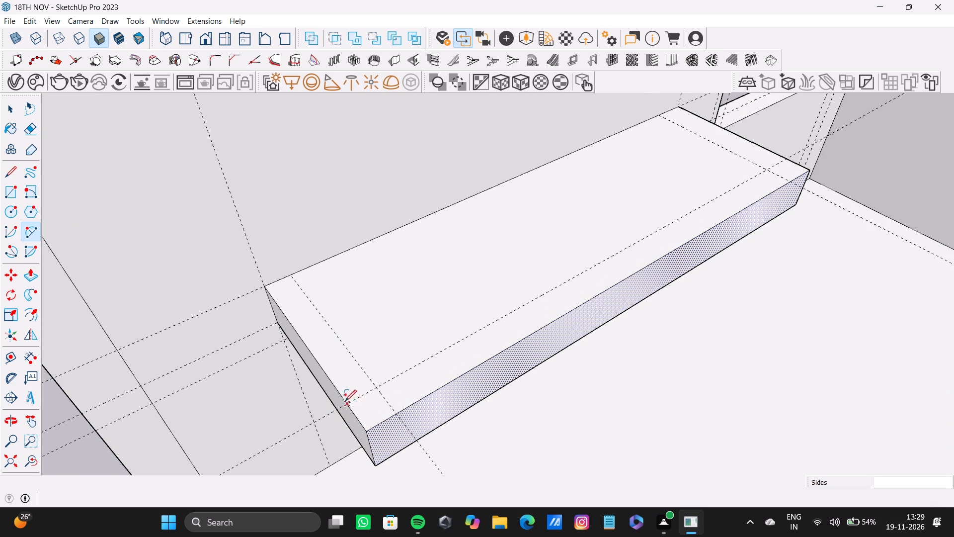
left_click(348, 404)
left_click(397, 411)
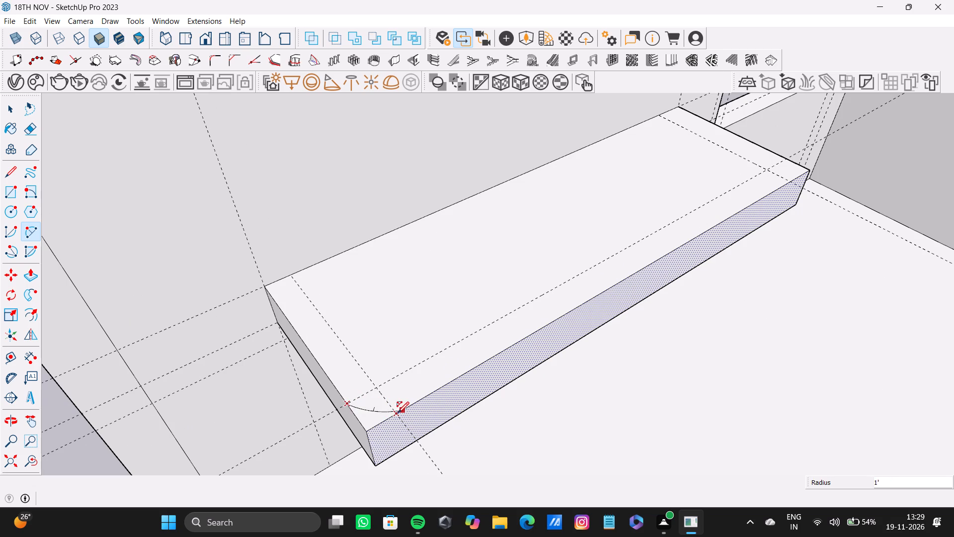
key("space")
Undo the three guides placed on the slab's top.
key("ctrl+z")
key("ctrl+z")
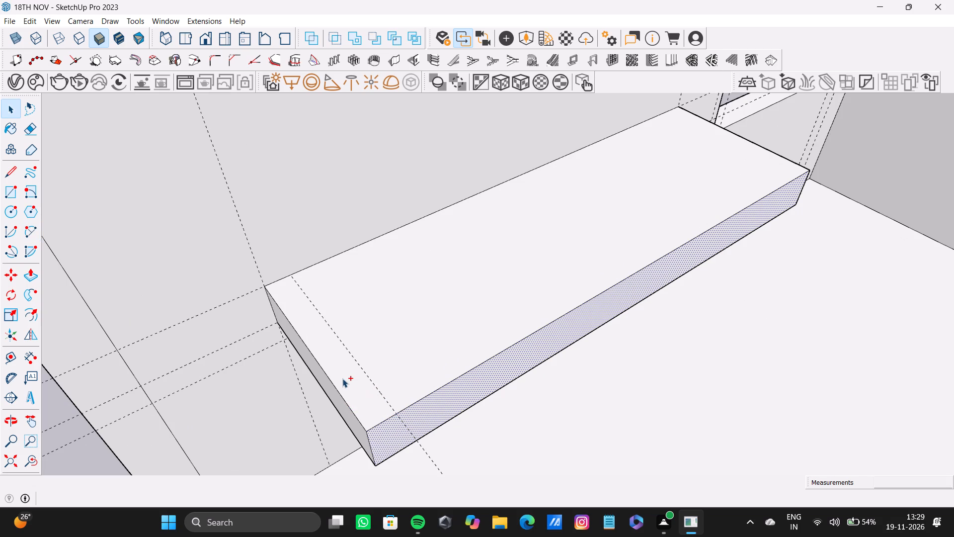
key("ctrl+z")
Place guides on the slab's top 5" in from both short ends and from the front edge.
key("t")
left_click_drag(343, 402, 355, 399)
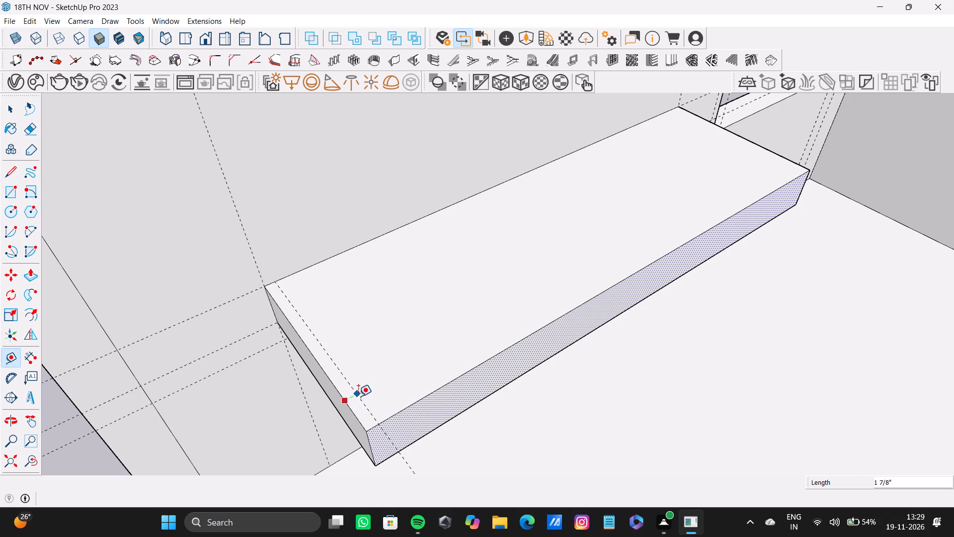
type("5\"")
key("Return")
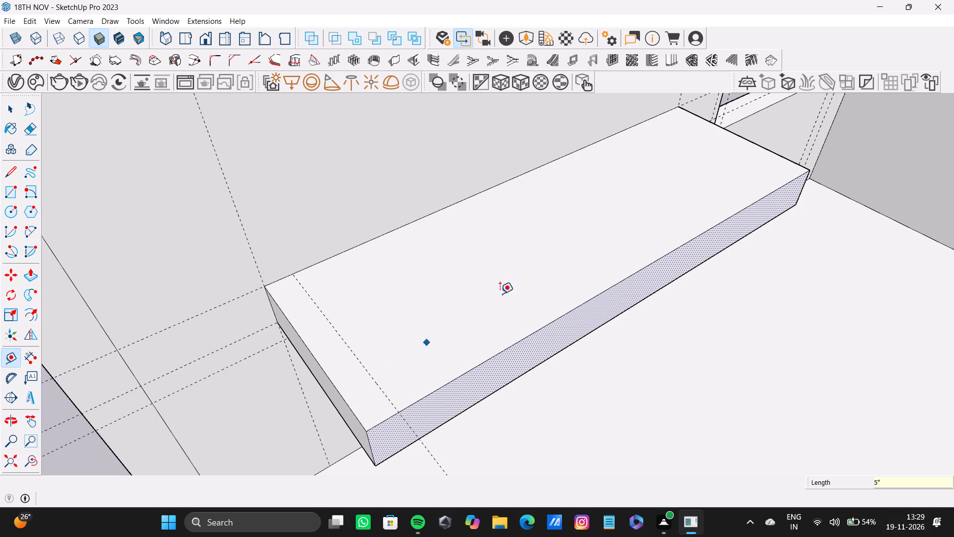
left_click(767, 147)
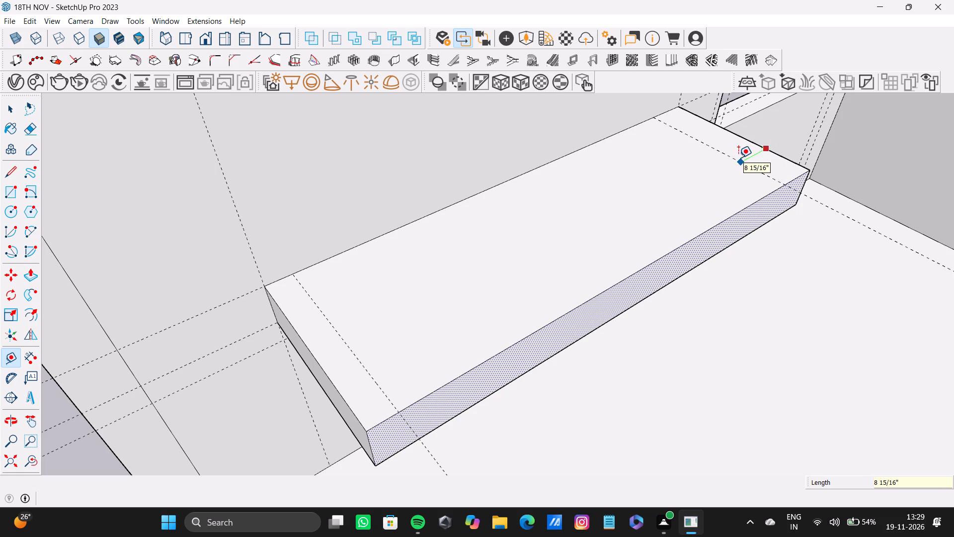
key("5")
key("shift+quotedbl")
key("Return")
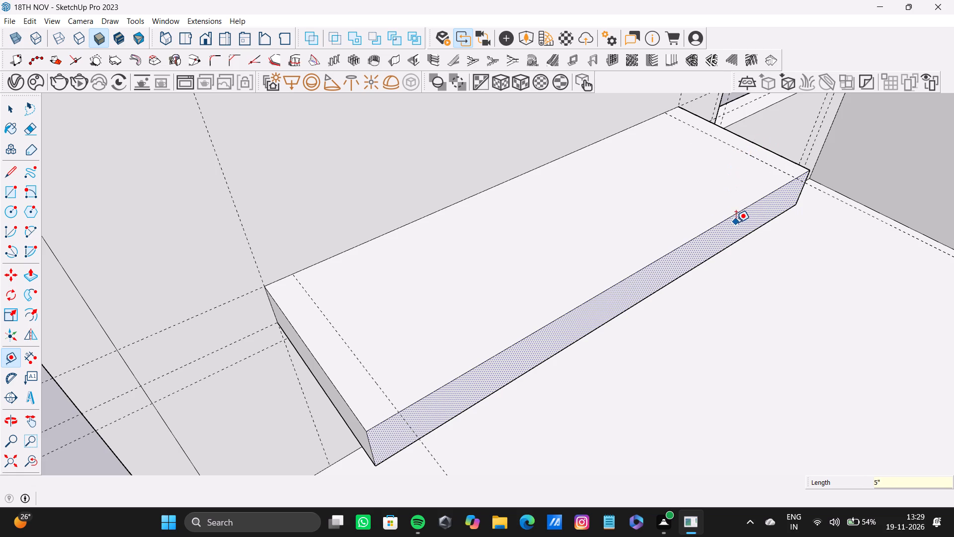
left_click(736, 212)
key("5")
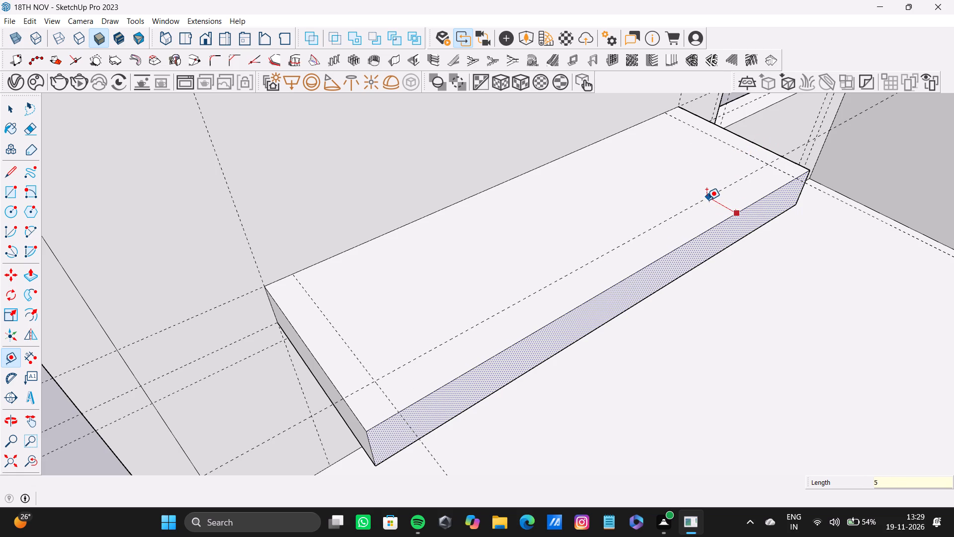
key("shift+quotedbl")
key("Return")
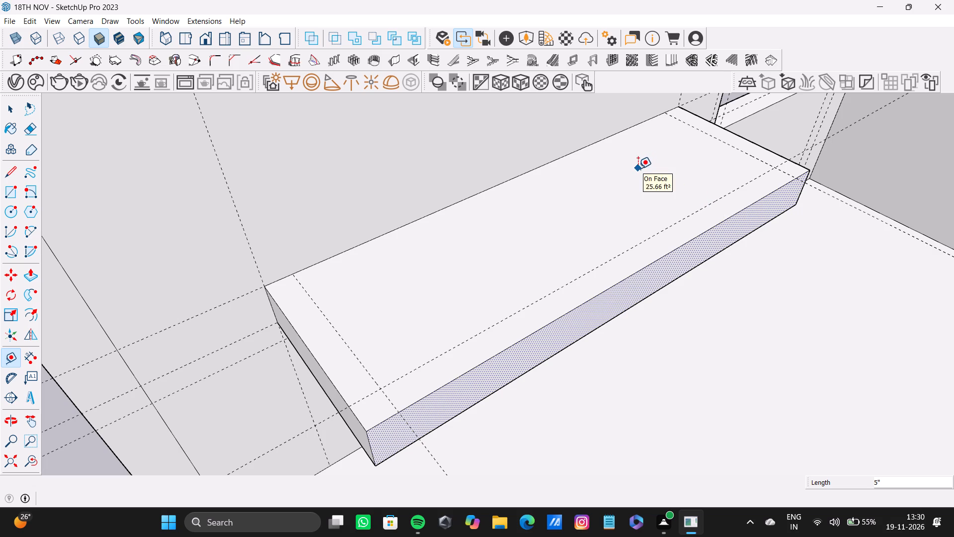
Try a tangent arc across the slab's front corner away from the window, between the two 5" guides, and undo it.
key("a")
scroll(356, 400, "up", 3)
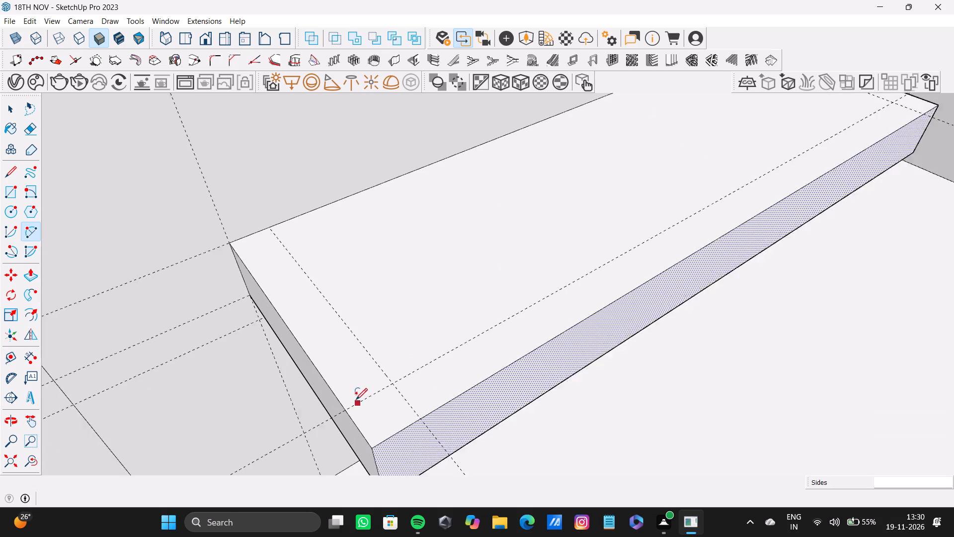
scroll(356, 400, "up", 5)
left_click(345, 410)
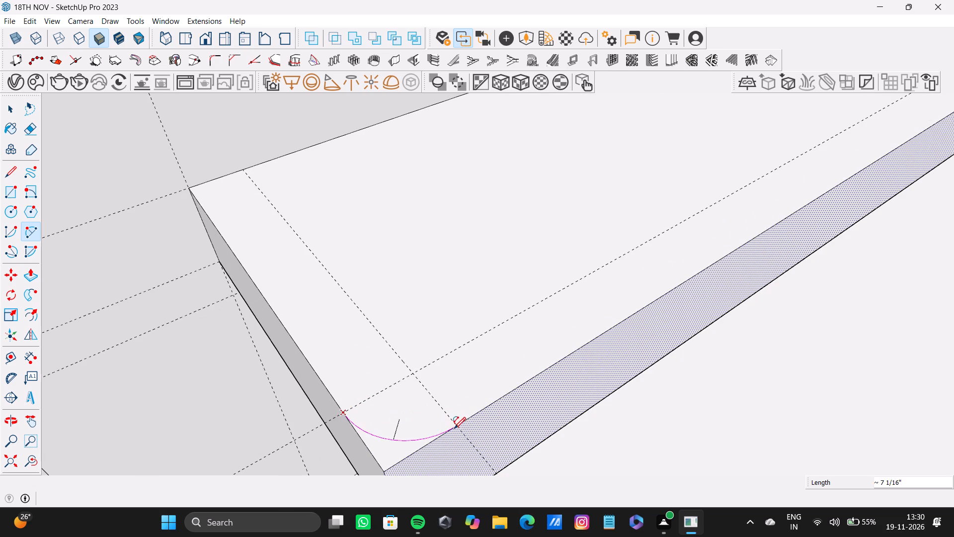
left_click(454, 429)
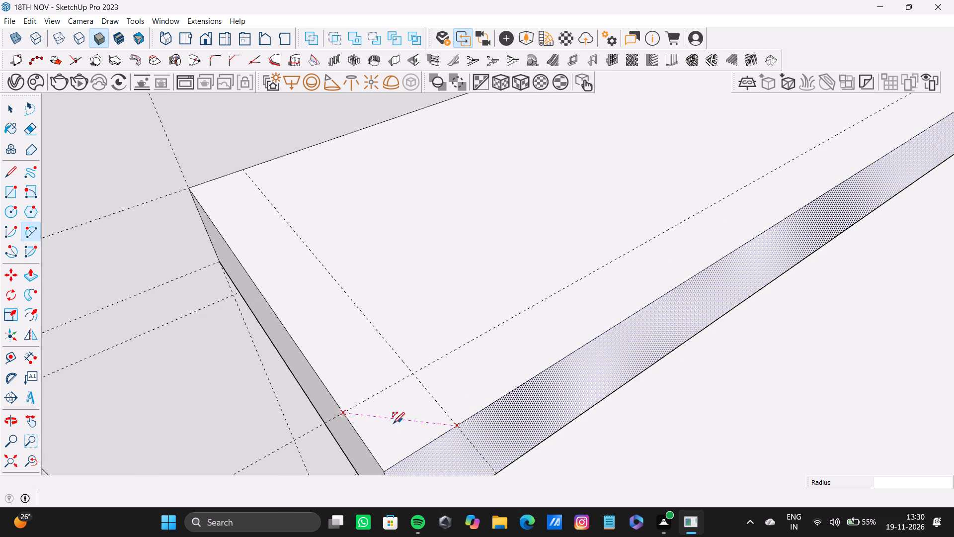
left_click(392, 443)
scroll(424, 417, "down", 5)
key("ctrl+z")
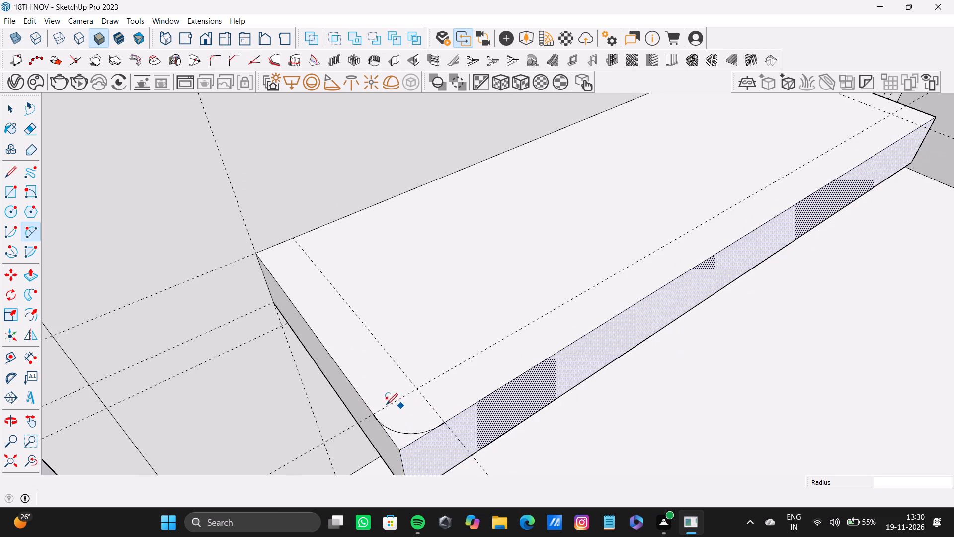
Draw an arc across the slab's front corner away from the window, joining the 5" guides at the two edges.
scroll(373, 405, "up", 6)
left_click(372, 413)
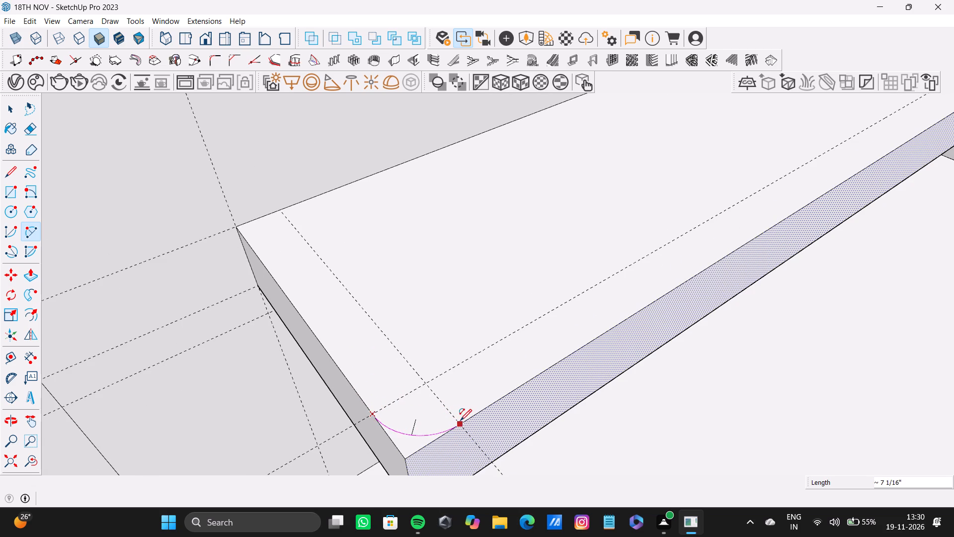
left_click(460, 421)
left_click(439, 432)
scroll(454, 394, "down", 4)
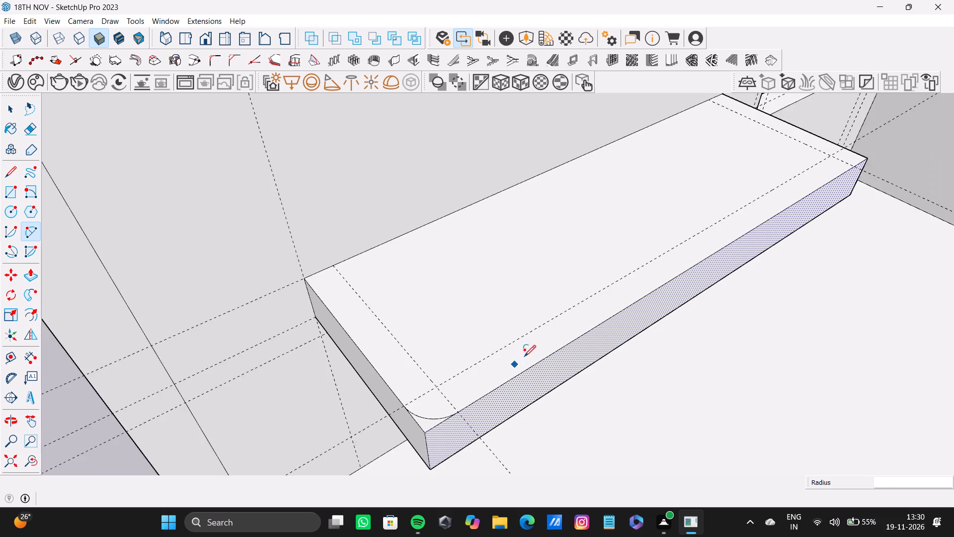
Draw a matching arc across the slab's front corner at the window end, joining the 5" guides at the two edges.
scroll(524, 357, "down", 5)
middle_click_drag(562, 327, 339, 449, "shift")
scroll(553, 336, "up", 7)
key("space")
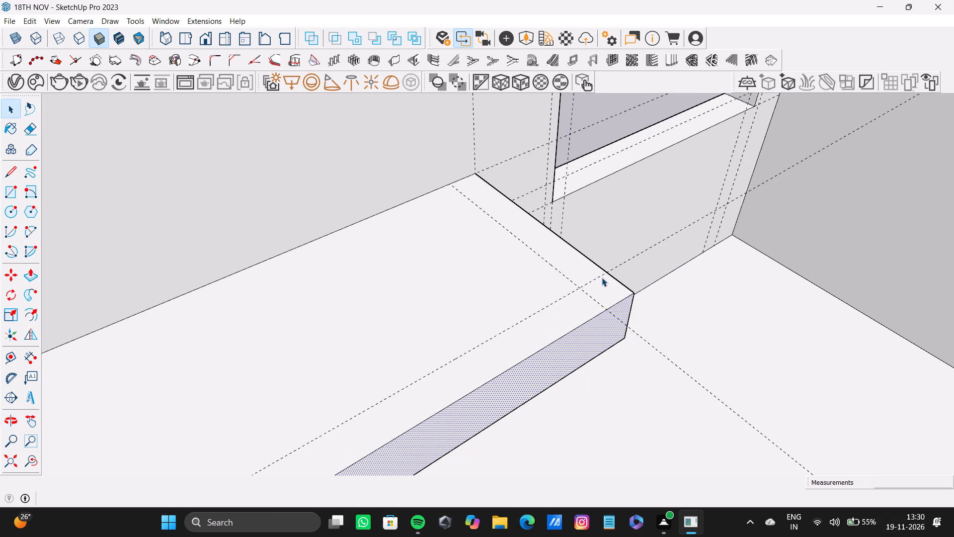
key("a")
scroll(608, 273, "up", 6)
left_click(609, 269)
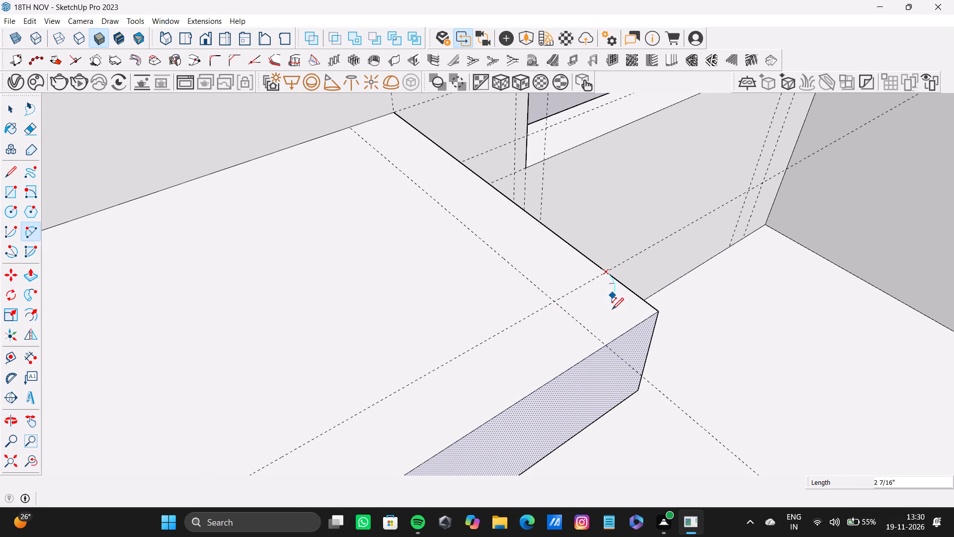
left_click(608, 343)
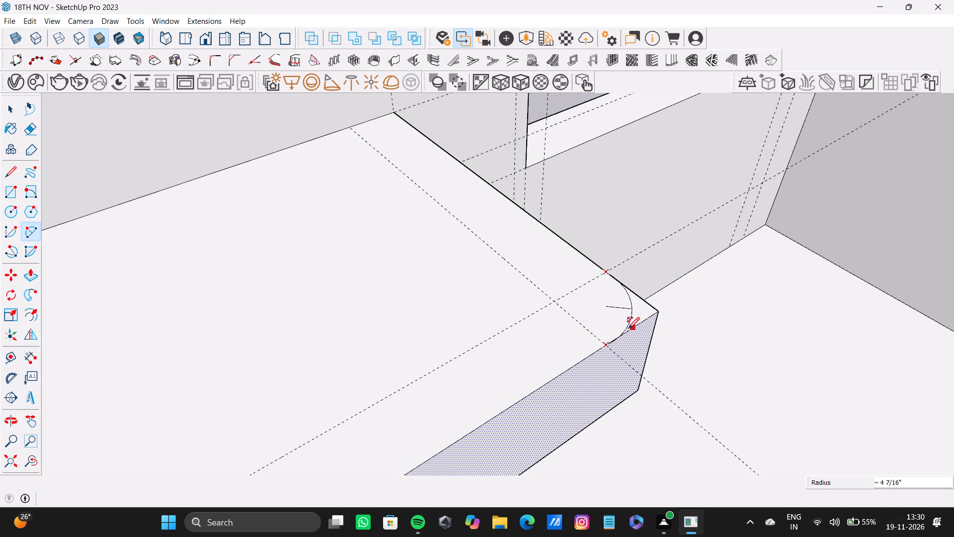
left_click(625, 322)
Push the corner piece outside the window-end arc down 8 13/16" through the slab to round that corner.
key("space")
left_click(636, 319)
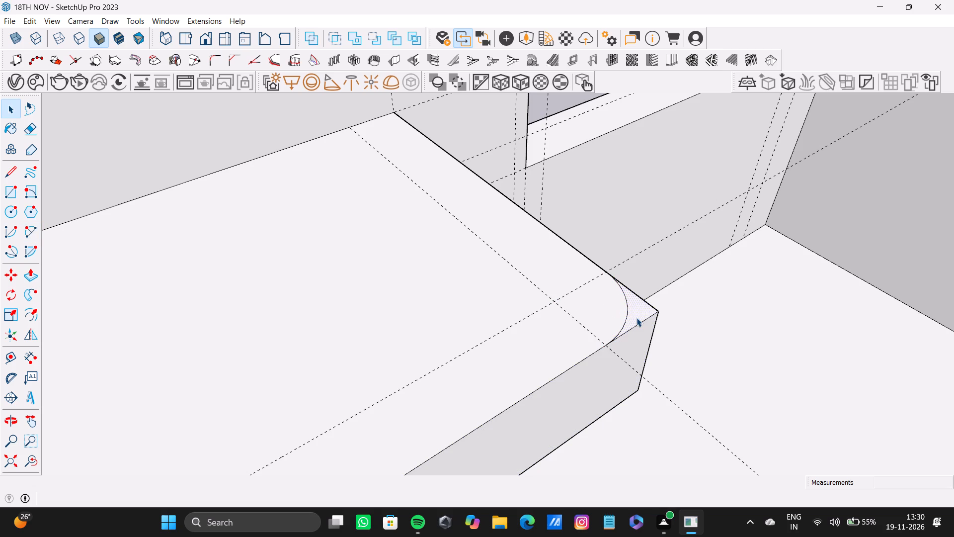
key("p")
left_click_drag(636, 316, 644, 411)
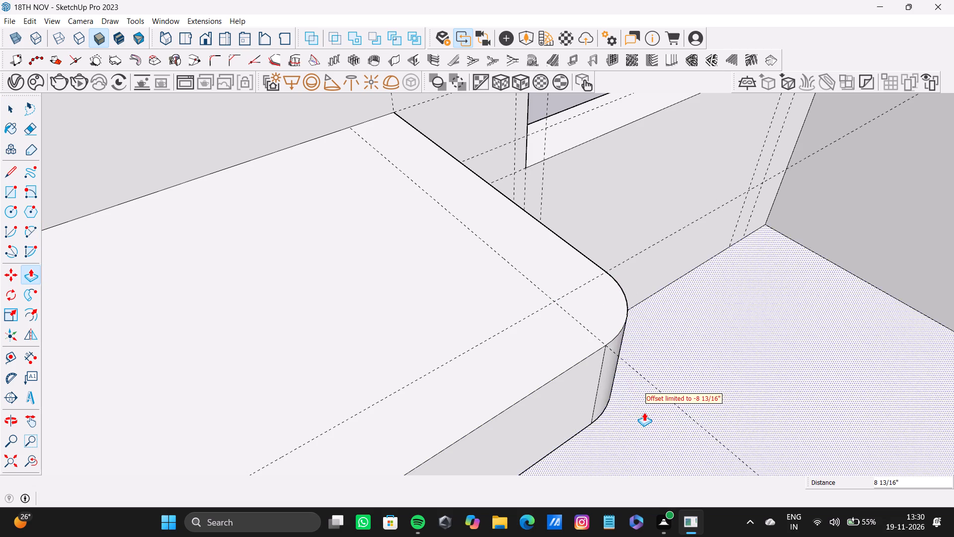
Push the corner piece outside the other arc down through the slab's full thickness to round the front corner away from the window.
scroll(585, 397, "down", 2)
middle_click_drag(582, 395, 633, 262, "shift")
middle_click_drag(288, 398, 426, 277)
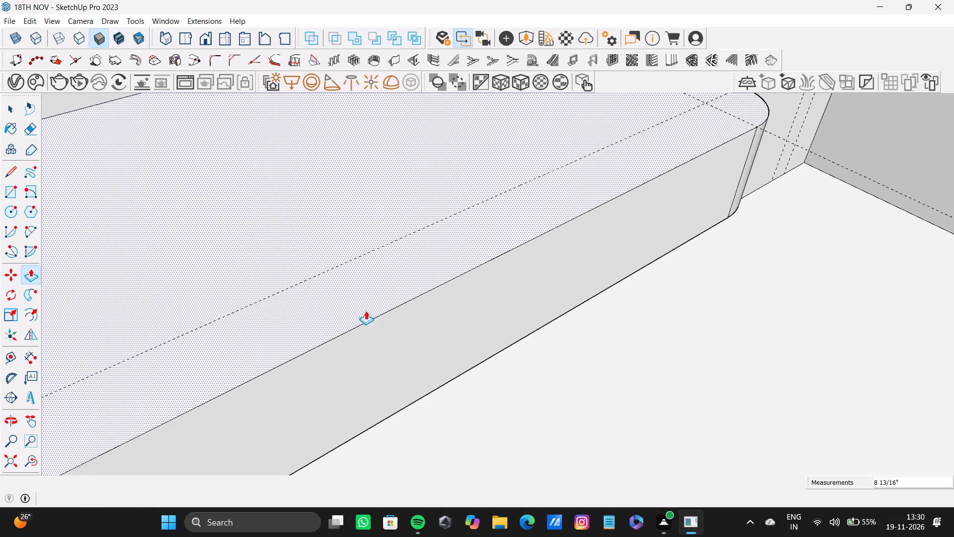
scroll(304, 347, "down", 3)
middle_click_drag(305, 344, 432, 290)
scroll(304, 327, "down", 7)
middle_click_drag(304, 327, 454, 271, "shift")
scroll(365, 333, "down", 7)
middle_click_drag(333, 352, 430, 268, "shift")
scroll(296, 320, "up", 2)
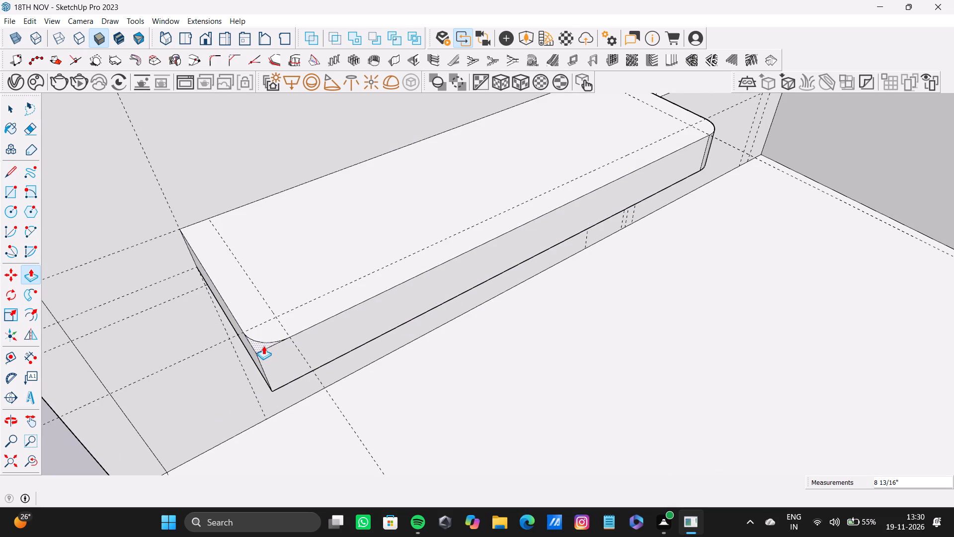
left_click_drag(263, 346, 288, 389)
Place a guide across the slab's top, parallel to and further in from the 5" guide at the end away from the window.
middle_click_drag(341, 256, 302, 319, "shift")
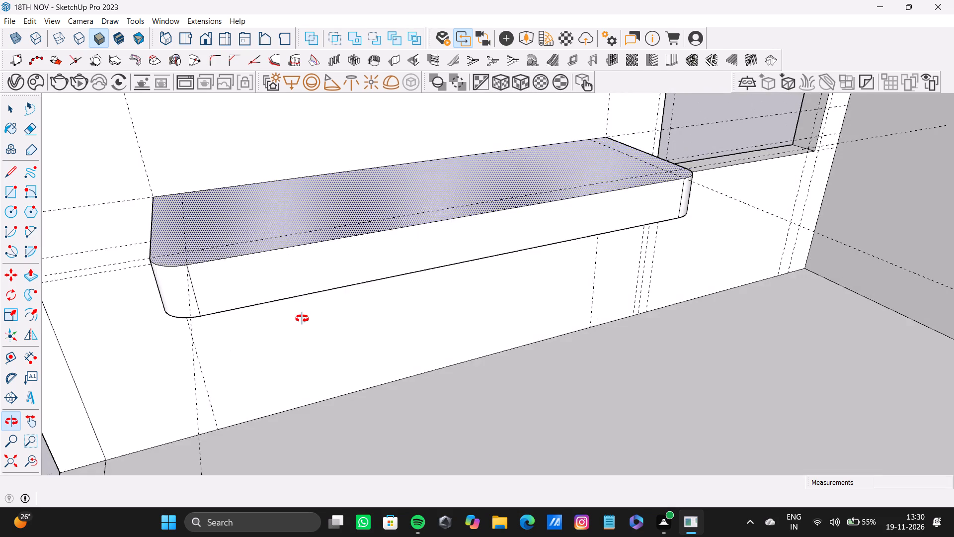
middle_click_drag(302, 319, 303, 346, "shift")
scroll(309, 280, "down", 2)
middle_click_drag(447, 318, 350, 409, "shift")
middle_click_drag(311, 363, 411, 422, "shift")
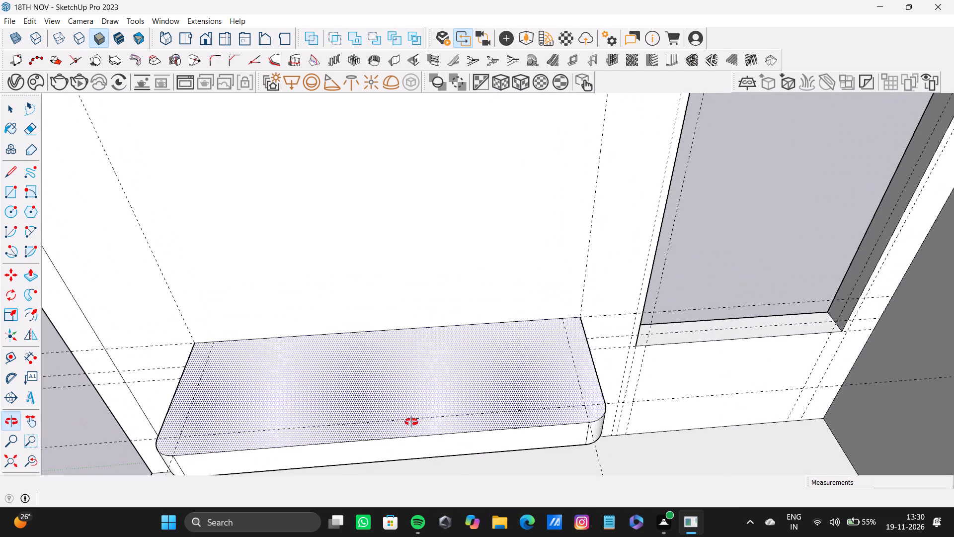
middle_click_drag(411, 422, 410, 422, "shift")
key("t")
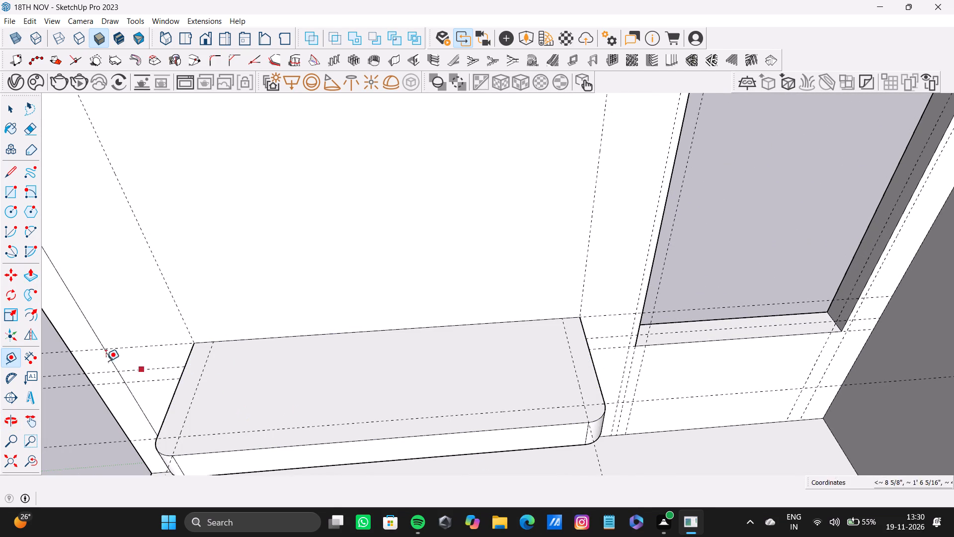
left_click(194, 401)
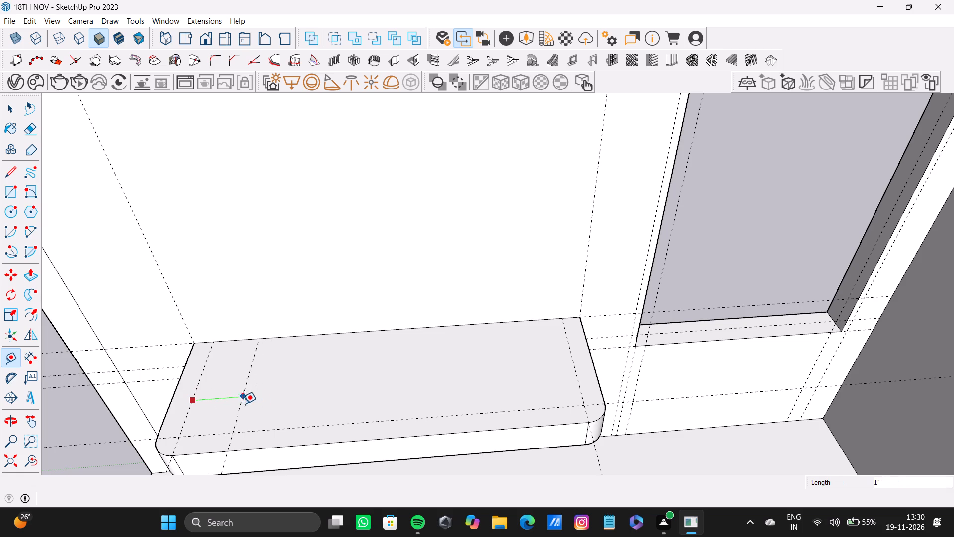
left_click(226, 402)
Place a lengthwise guide on the slab's top 1' 6" from the wall-side edge.
middle_click_drag(233, 399, 276, 386, "shift")
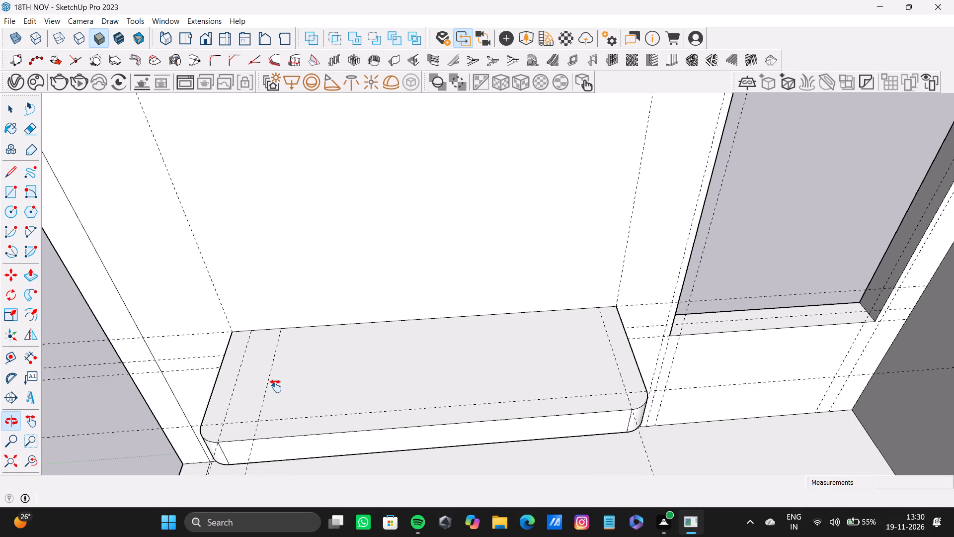
middle_click_drag(276, 386, 267, 402, "shift")
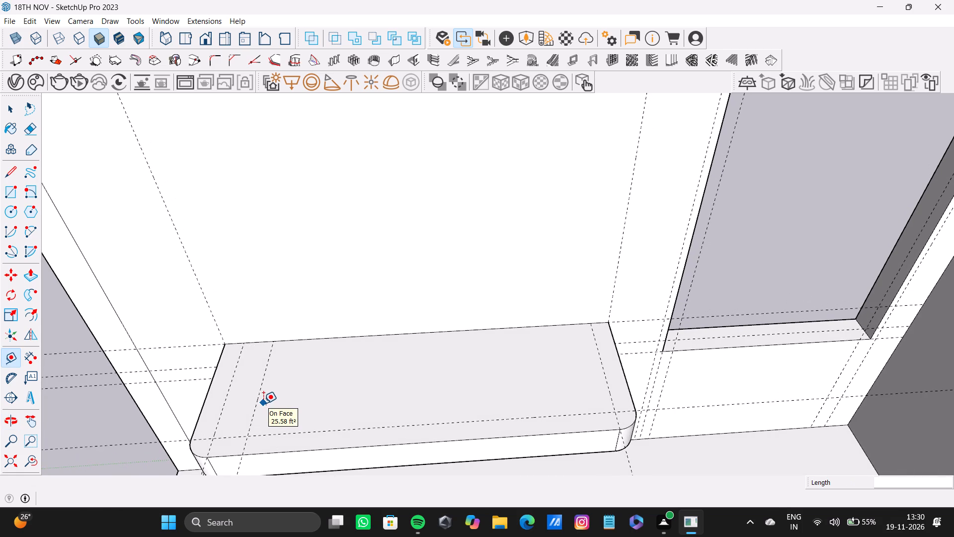
key("t")
scroll(274, 345, "up", 4)
left_click(303, 338)
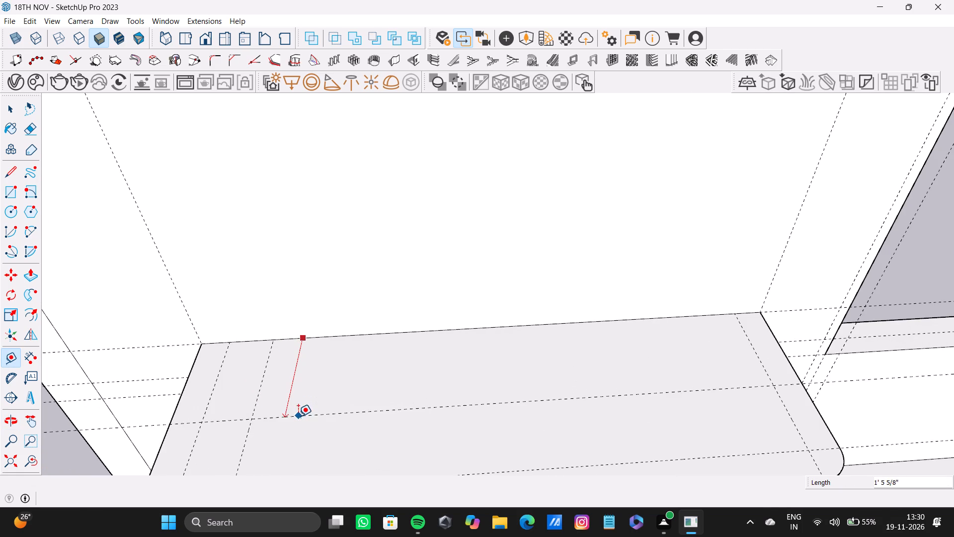
left_click(296, 418)
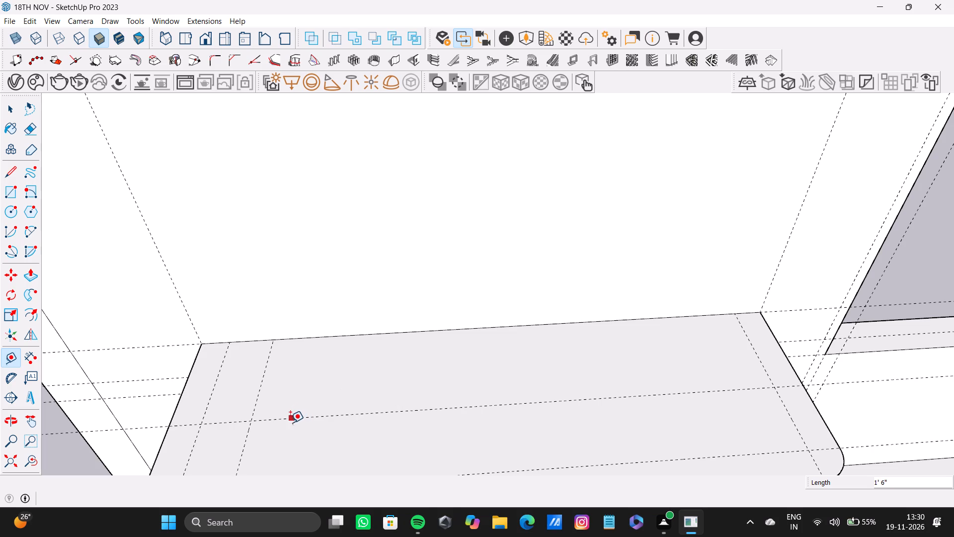
Draw a circle of about 4 13/16" radius on the slab's top, centred where the two new guides cross.
key("c")
scroll(259, 417, "up", 1)
left_click(251, 420)
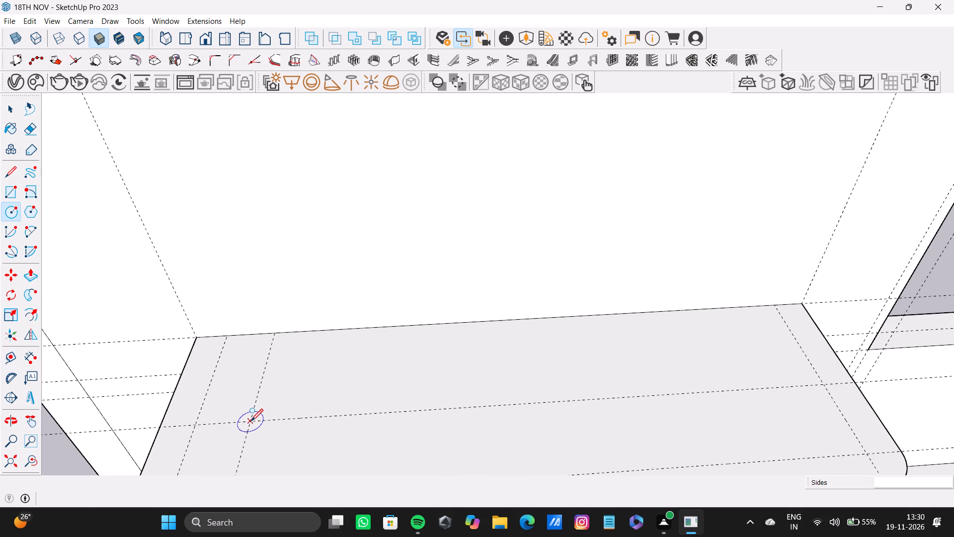
left_click(281, 428)
key("space")
Offset the circle outward on the slab's top to form a narrow concentric ring around it.
scroll(254, 422, "up", 2)
middle_click_drag(254, 422, 267, 344, "shift")
key("space")
left_click(276, 353)
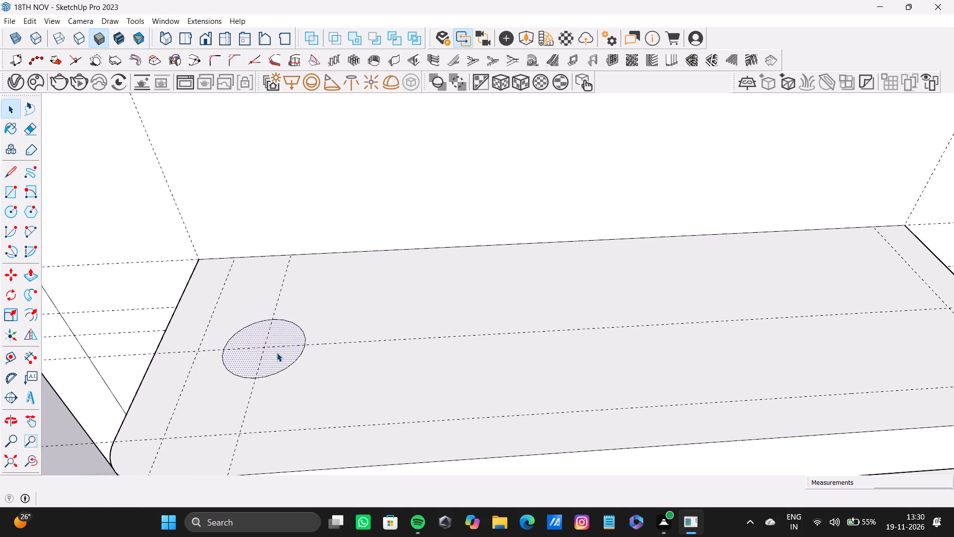
middle_click_drag(298, 399, 316, 357)
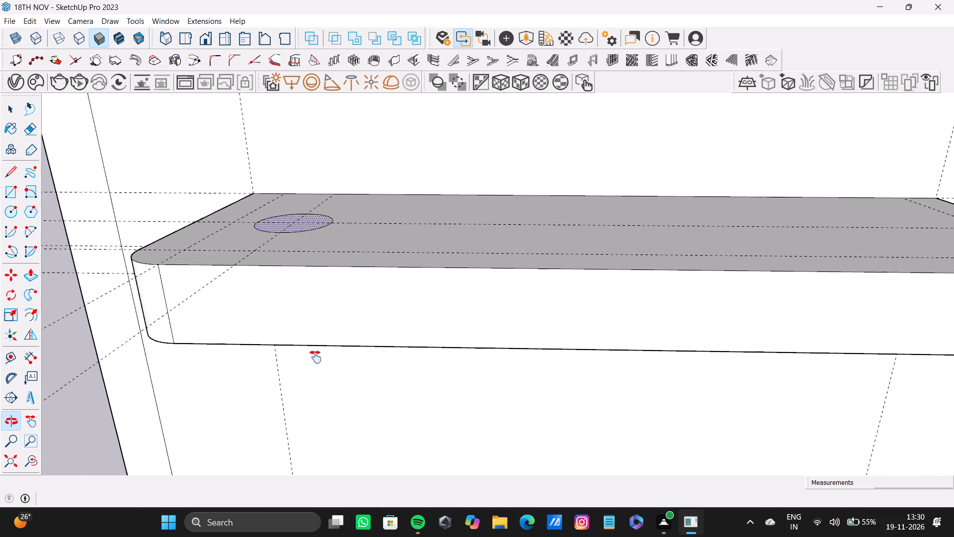
middle_click_drag(316, 357, 312, 432)
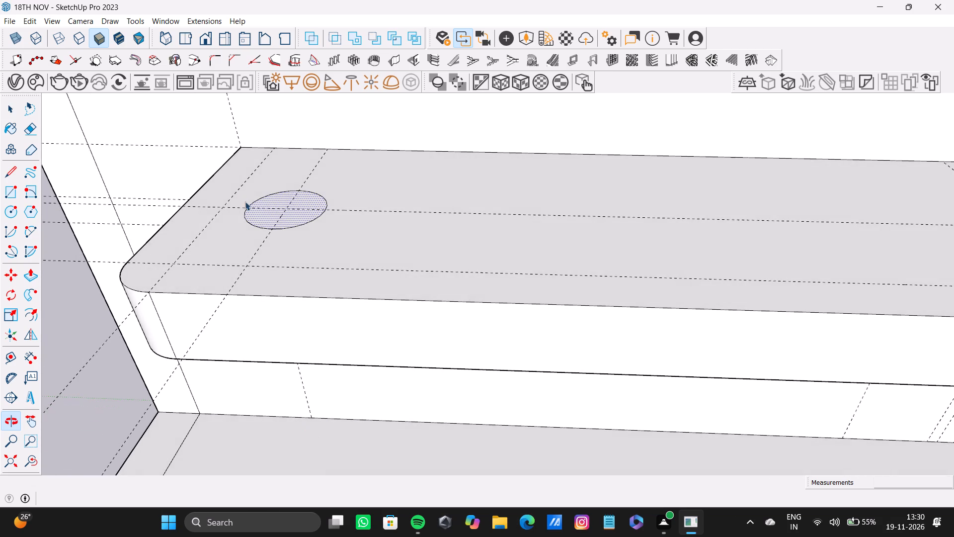
scroll(244, 203, "up", 4)
middle_click_drag(301, 234, 306, 303, "shift")
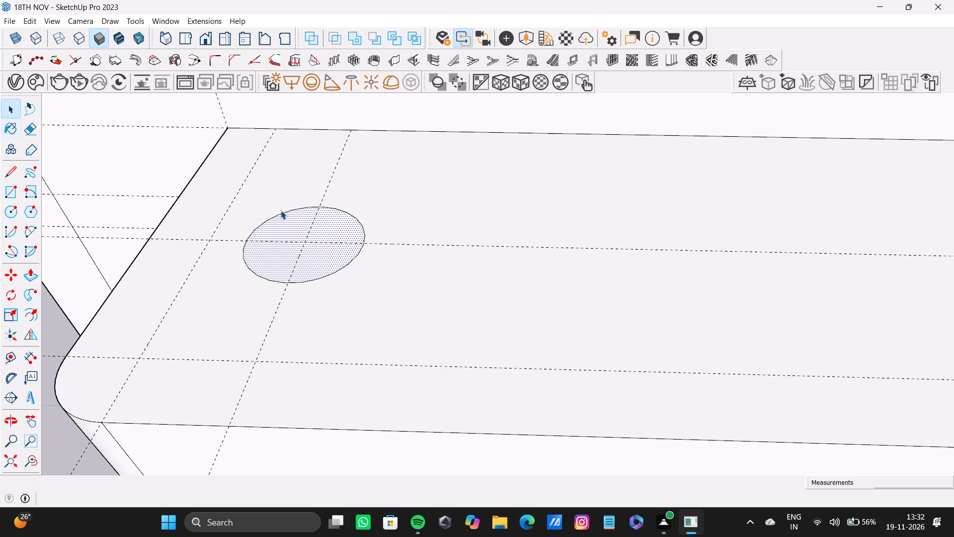
scroll(306, 253, "down", 3)
middle_click_drag(306, 253, 306, 283)
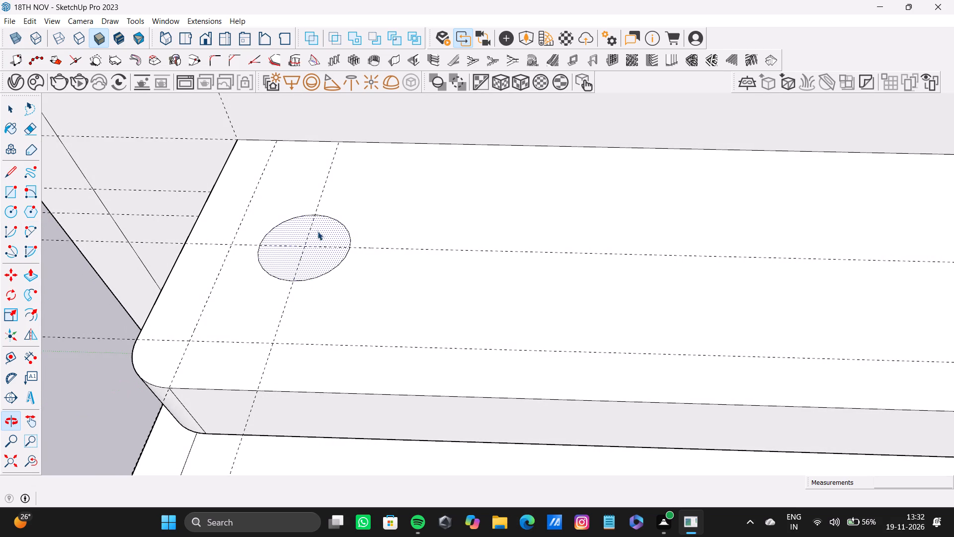
scroll(317, 231, "up", 2)
key("f")
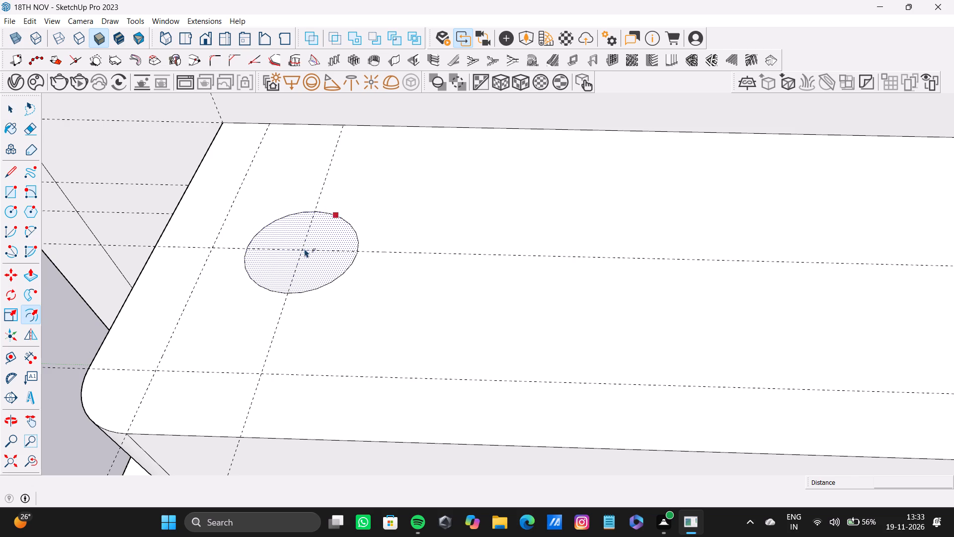
left_click_drag(300, 249, 284, 273)
left_click_drag(284, 273, 217, 252)
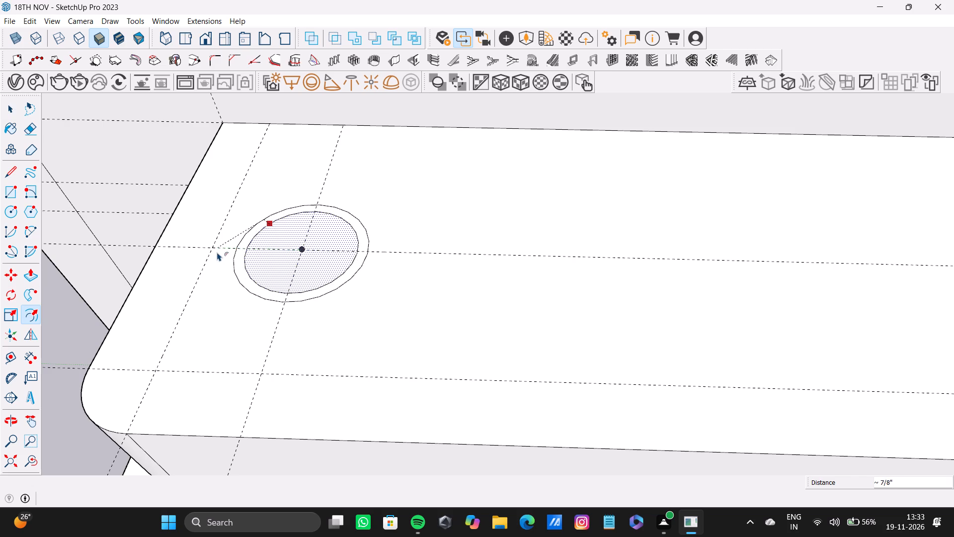
left_click_drag(217, 252, 207, 252)
key("space")
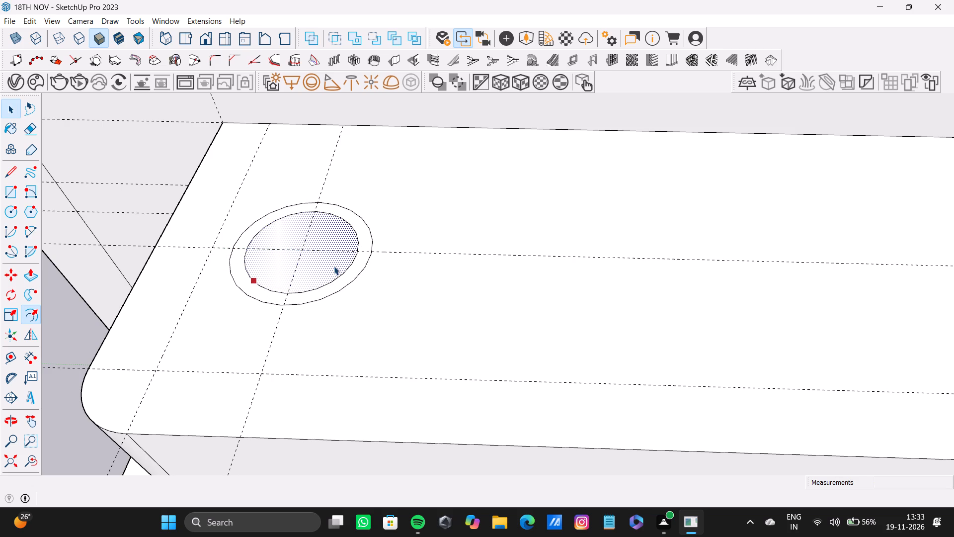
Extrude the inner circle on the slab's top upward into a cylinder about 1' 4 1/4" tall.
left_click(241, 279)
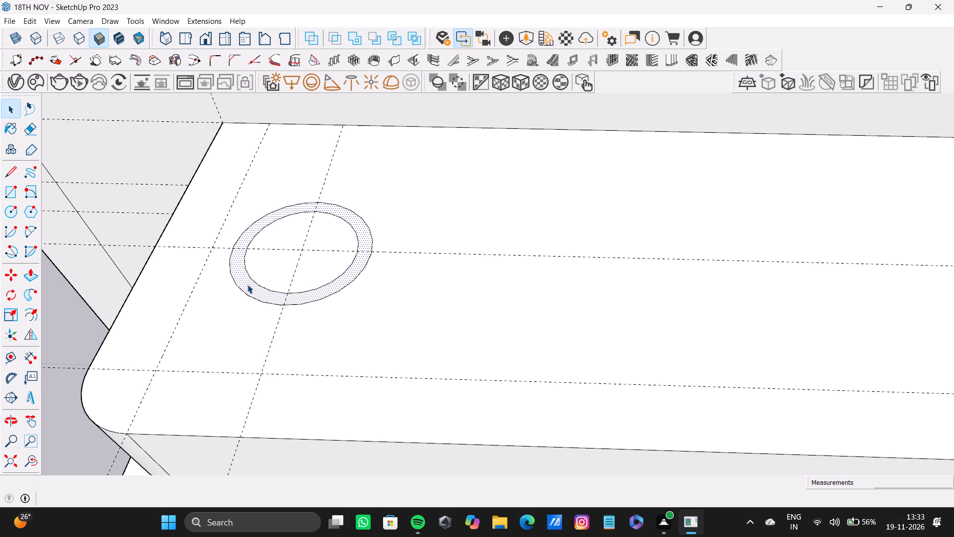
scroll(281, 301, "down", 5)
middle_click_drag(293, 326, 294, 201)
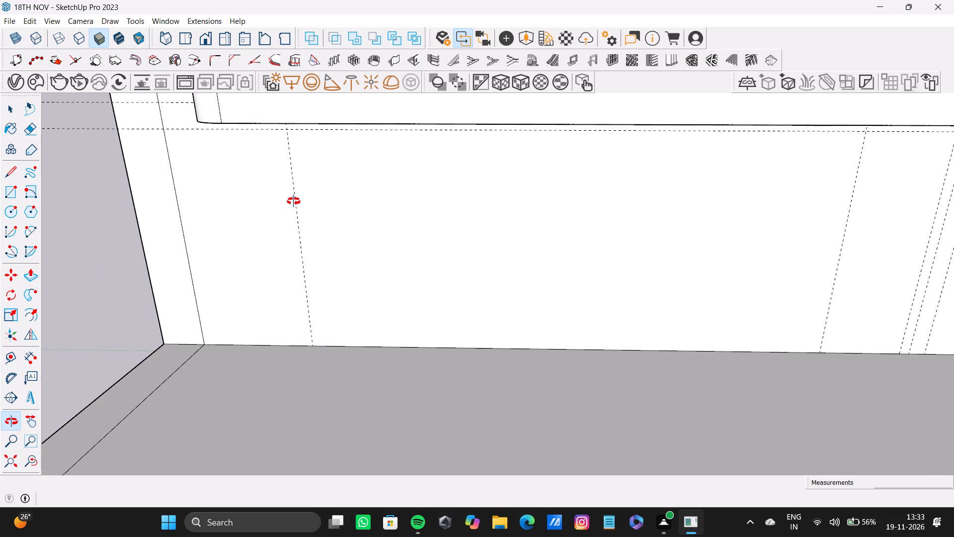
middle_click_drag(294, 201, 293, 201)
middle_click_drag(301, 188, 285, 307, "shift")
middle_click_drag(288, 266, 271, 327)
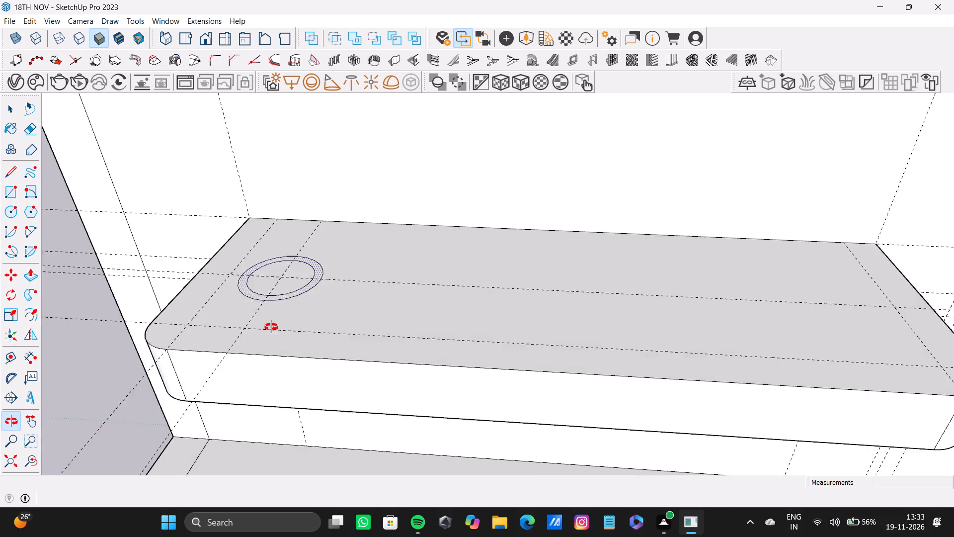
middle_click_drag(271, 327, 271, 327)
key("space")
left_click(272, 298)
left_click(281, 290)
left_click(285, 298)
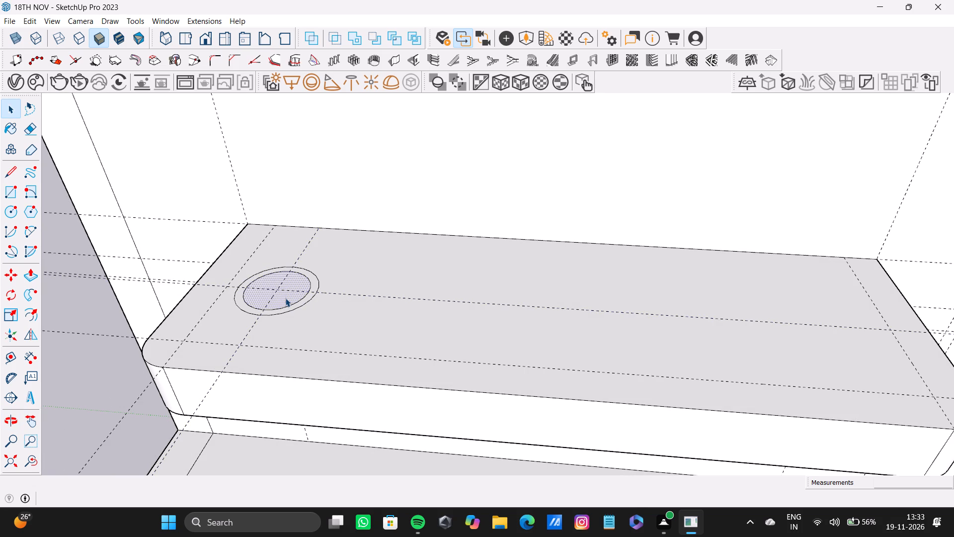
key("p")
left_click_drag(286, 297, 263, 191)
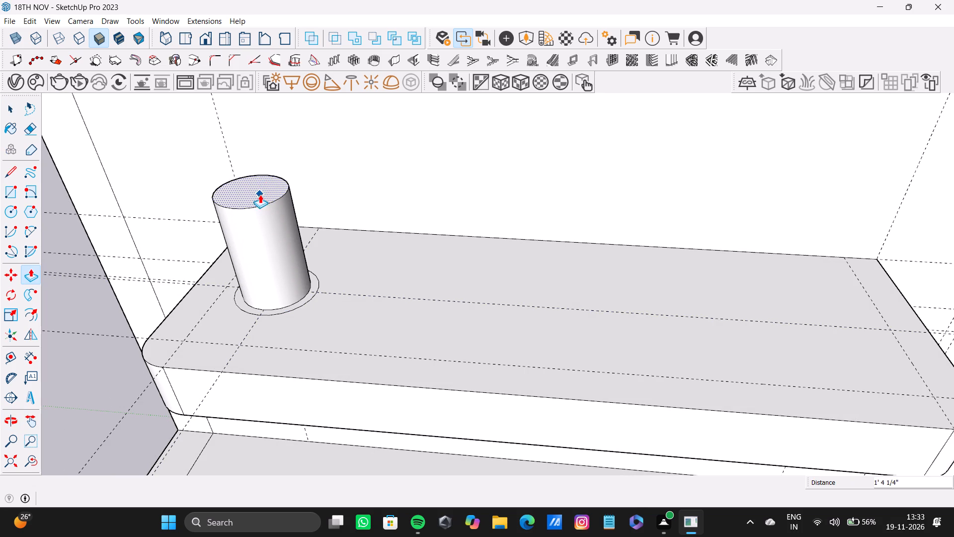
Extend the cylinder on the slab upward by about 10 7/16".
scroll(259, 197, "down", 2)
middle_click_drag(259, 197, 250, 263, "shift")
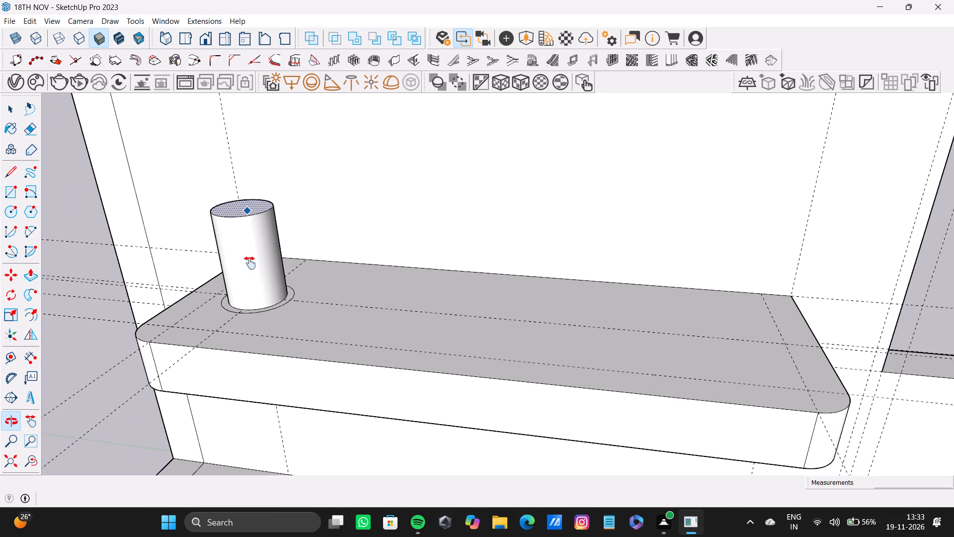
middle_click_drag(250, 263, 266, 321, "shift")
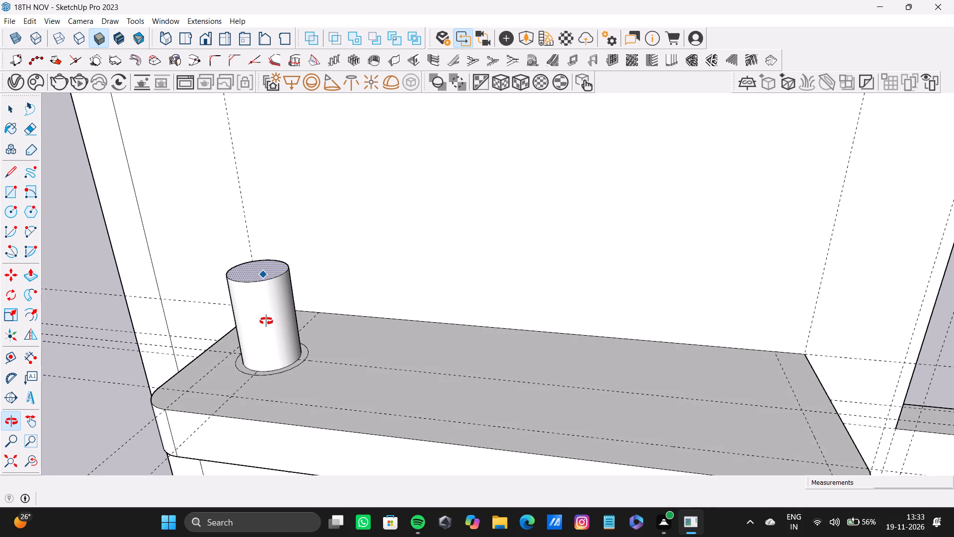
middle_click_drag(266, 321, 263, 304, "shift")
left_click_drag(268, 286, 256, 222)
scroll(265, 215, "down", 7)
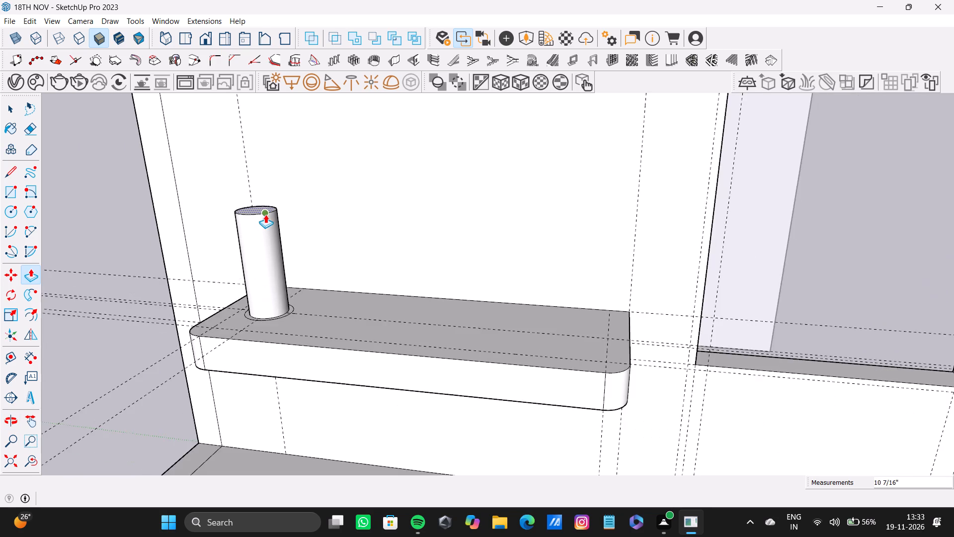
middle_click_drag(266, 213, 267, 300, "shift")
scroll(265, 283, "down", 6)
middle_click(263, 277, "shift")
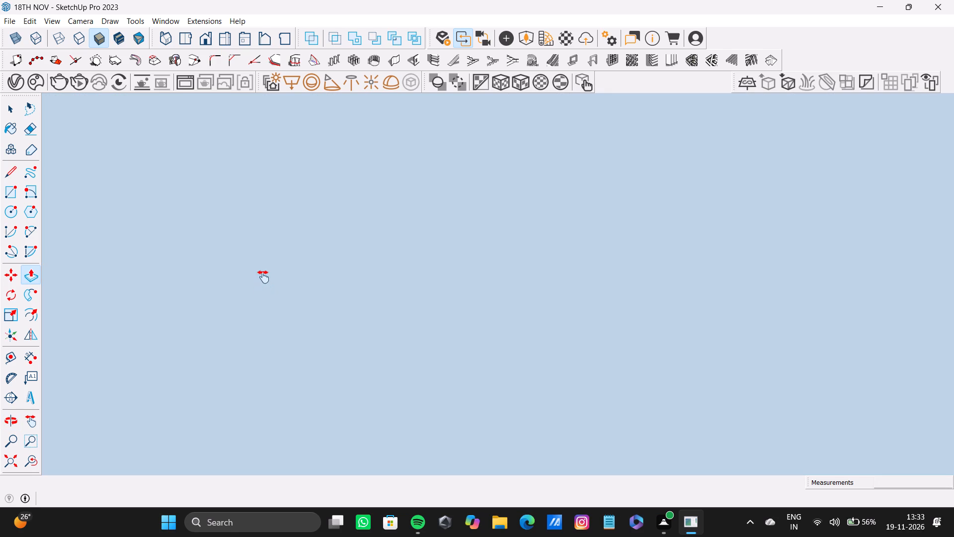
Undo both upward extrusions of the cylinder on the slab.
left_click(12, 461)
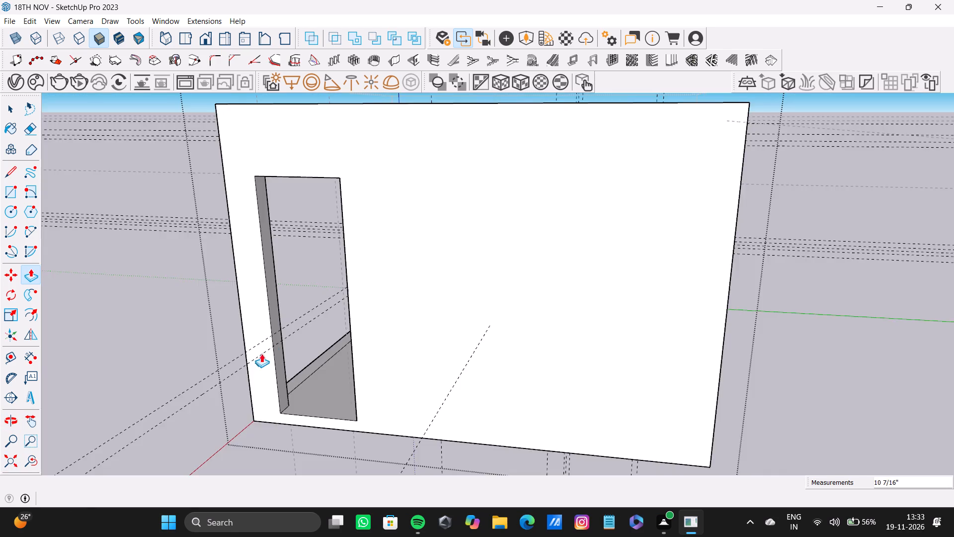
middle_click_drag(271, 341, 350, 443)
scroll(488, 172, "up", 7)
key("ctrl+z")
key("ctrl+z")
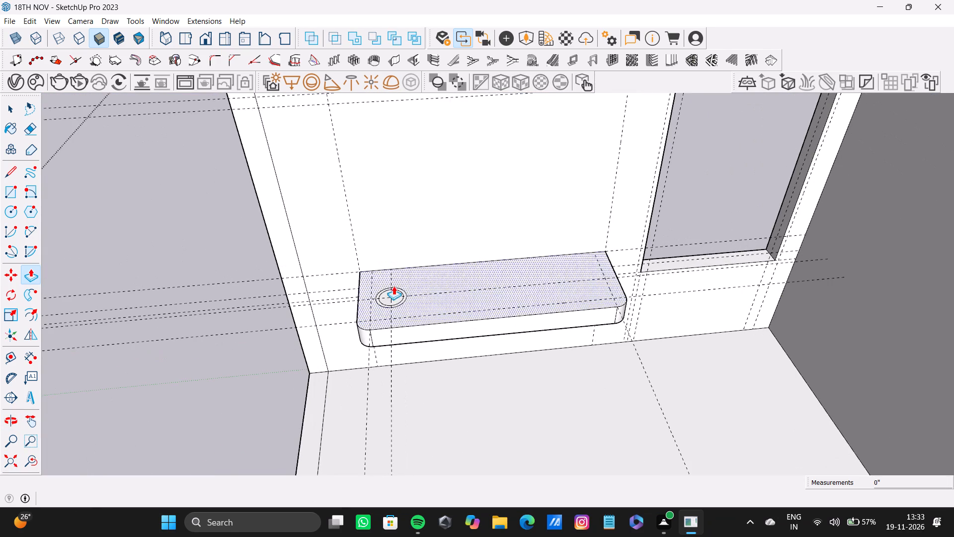
Undo the outer offset ring and the original circle on the slab's top.
key("ctrl+z")
scroll(396, 298, "up", 8)
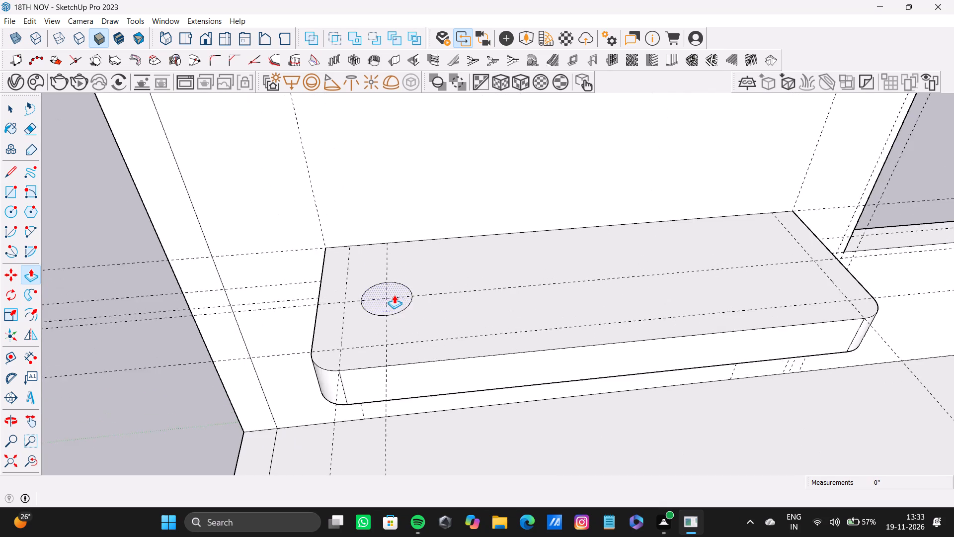
scroll(394, 295, "up", 3)
key("ctrl+z")
key("ctrl+z")
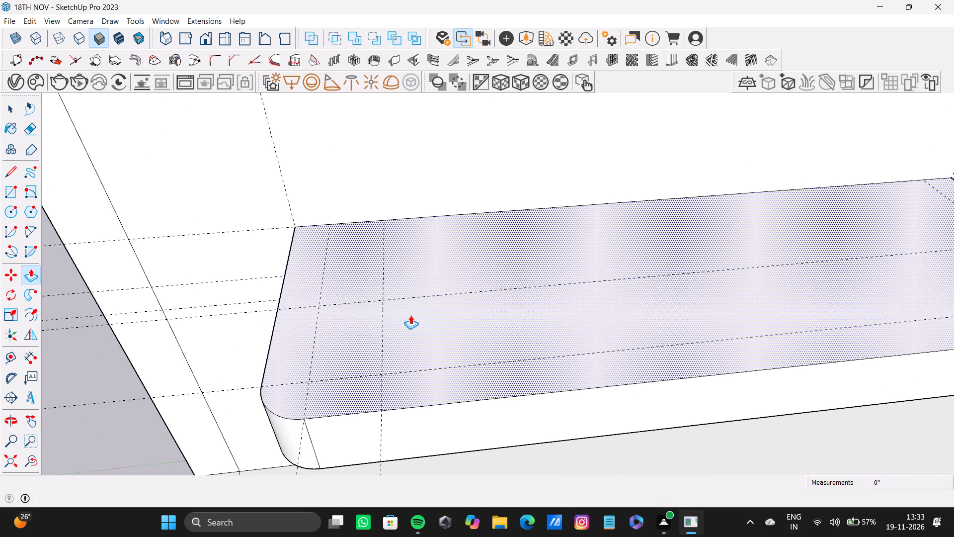
Draw a smaller circle on the slab's top, centred where the inner cross guide meets the lengthwise guide.
key("c")
scroll(389, 304, "up", 3)
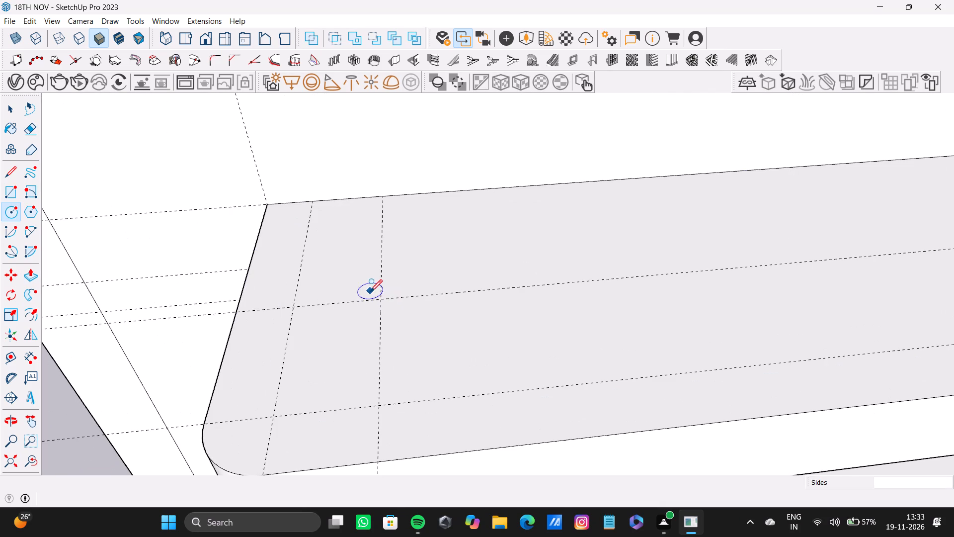
left_click(380, 300)
left_click(393, 310)
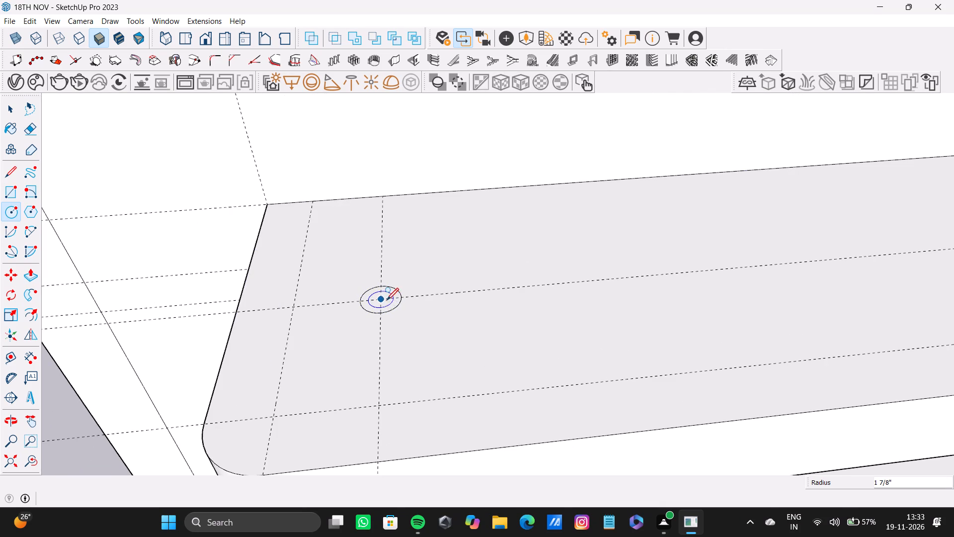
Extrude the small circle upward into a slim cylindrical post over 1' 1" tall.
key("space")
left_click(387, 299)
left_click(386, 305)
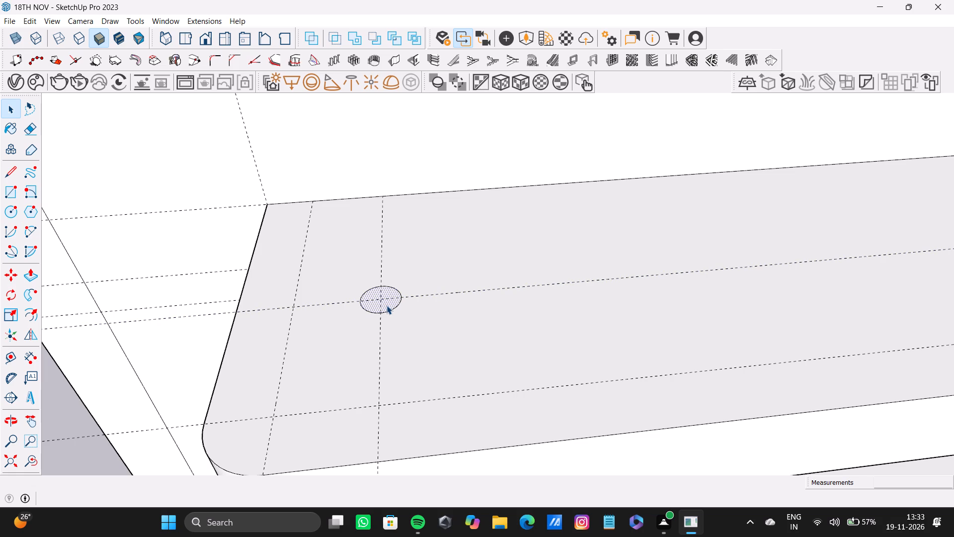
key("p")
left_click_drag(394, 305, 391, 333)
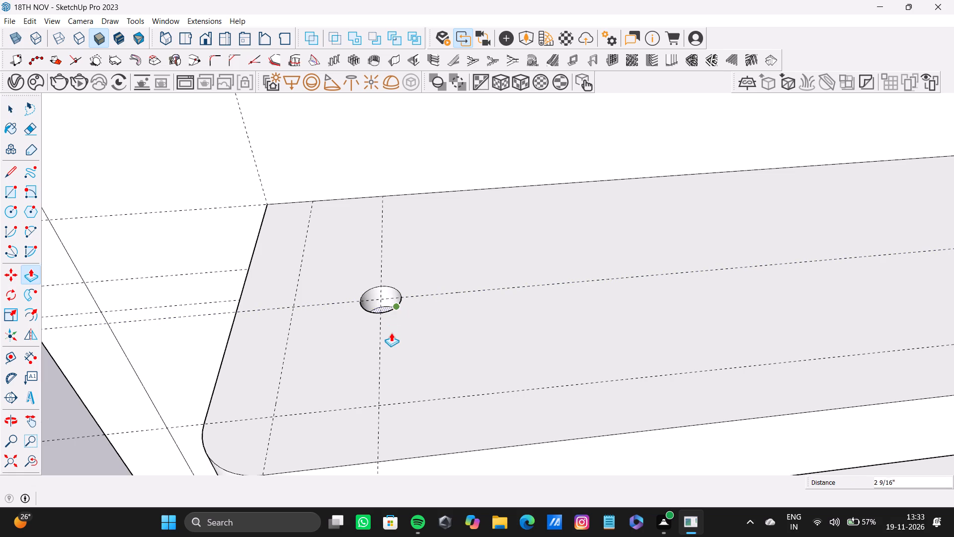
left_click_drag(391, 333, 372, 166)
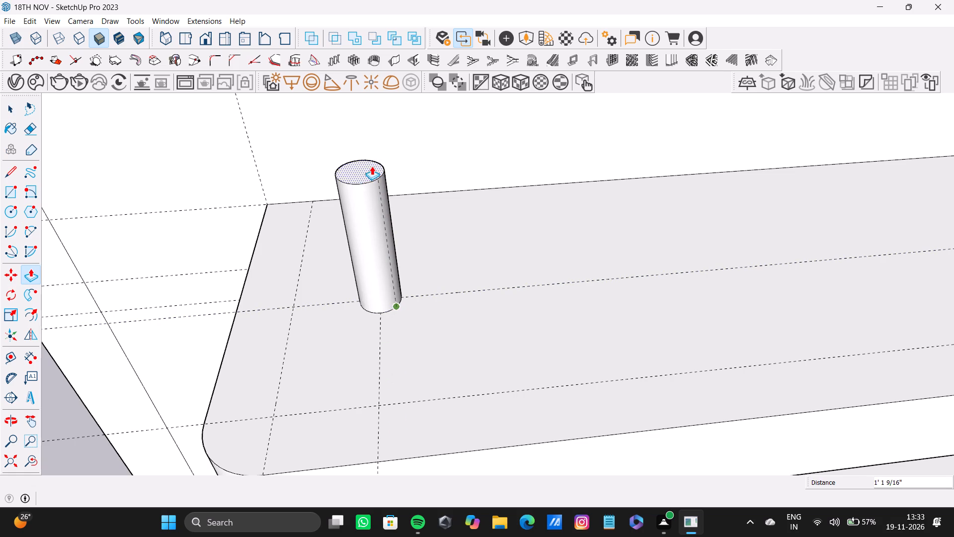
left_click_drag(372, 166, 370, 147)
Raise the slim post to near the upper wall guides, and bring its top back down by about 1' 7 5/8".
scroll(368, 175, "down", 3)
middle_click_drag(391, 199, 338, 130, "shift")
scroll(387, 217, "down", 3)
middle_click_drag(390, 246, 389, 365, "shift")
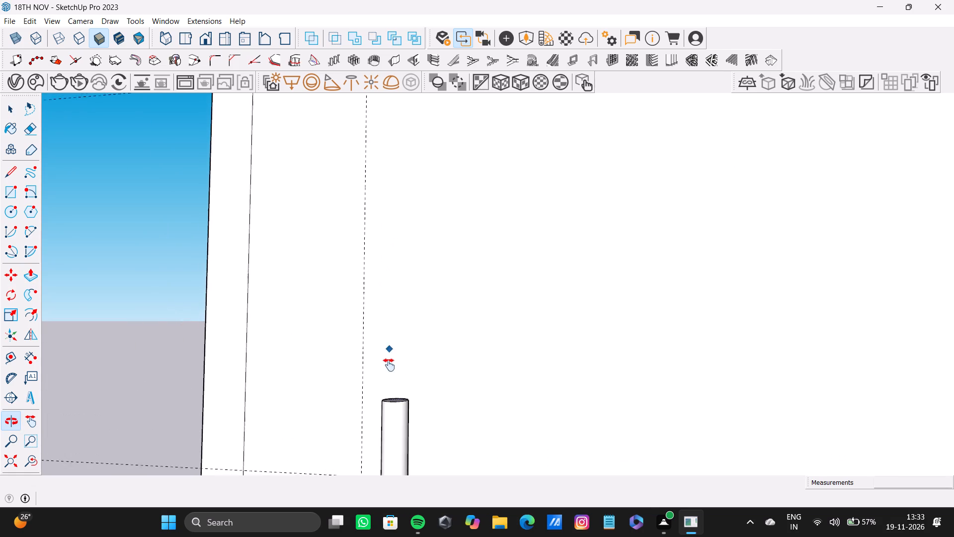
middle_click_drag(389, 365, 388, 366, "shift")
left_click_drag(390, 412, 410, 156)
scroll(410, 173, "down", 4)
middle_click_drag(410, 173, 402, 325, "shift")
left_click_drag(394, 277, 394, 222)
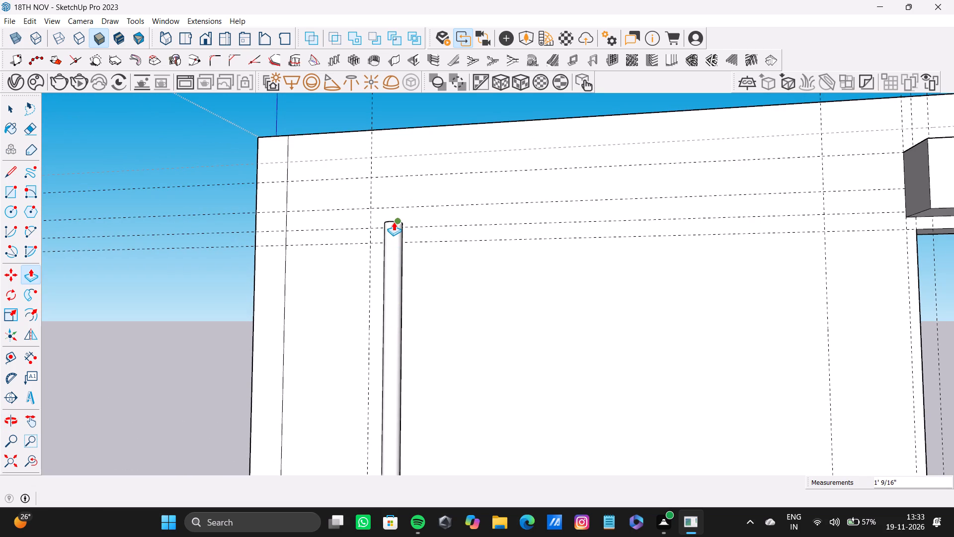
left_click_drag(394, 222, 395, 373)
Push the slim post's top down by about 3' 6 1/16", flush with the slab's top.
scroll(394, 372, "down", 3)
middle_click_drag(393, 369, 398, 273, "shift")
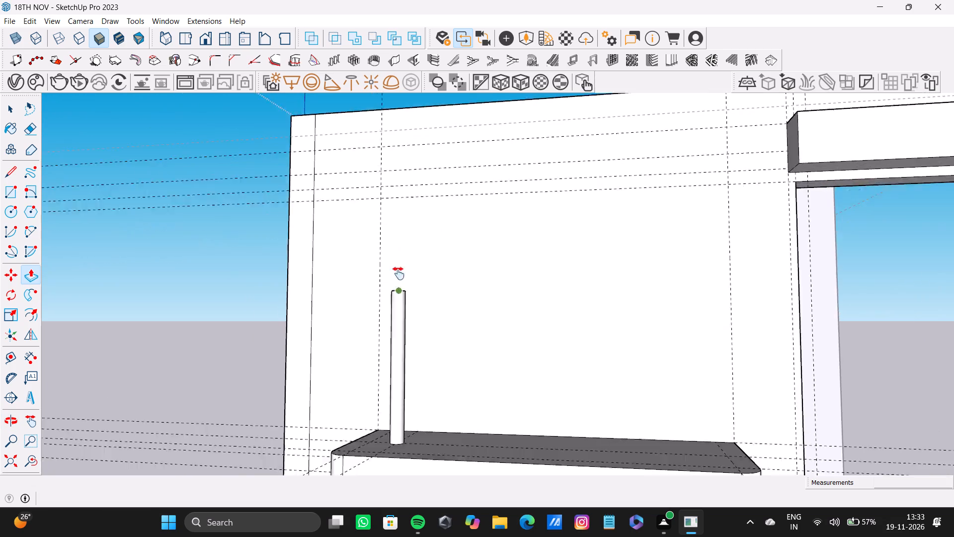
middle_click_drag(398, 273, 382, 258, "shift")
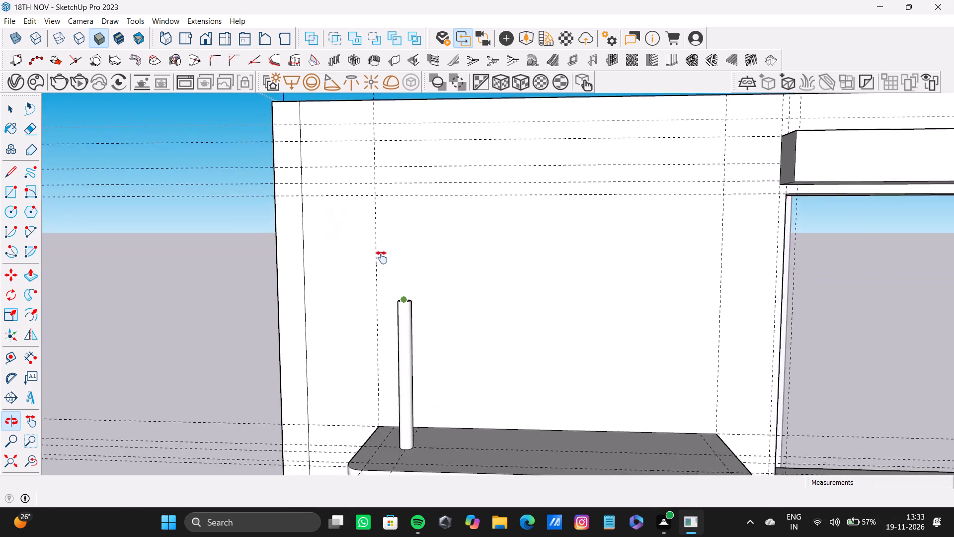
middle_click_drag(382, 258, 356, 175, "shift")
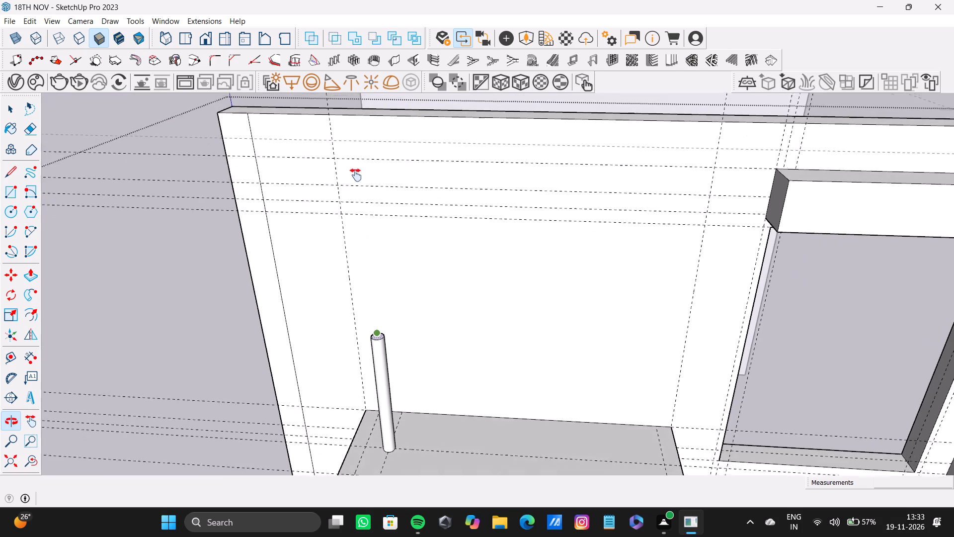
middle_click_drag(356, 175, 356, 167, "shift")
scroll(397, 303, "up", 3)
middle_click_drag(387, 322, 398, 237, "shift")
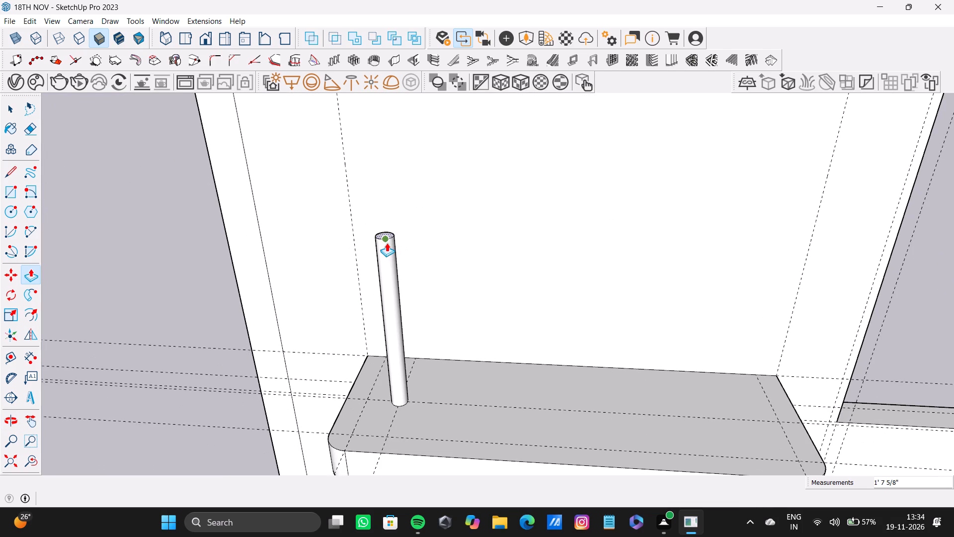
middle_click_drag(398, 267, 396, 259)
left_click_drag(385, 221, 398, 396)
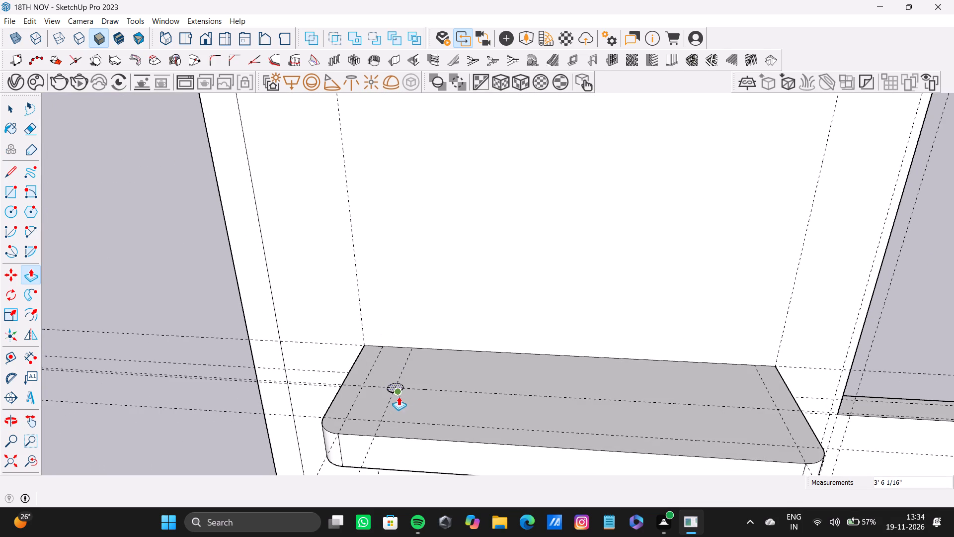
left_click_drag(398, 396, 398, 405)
Place a horizontal guide on the wall about 3' 8 7/16" above the slab's wall-side edge.
scroll(438, 268, "down", 4)
middle_click_drag(438, 256, 395, 342, "shift")
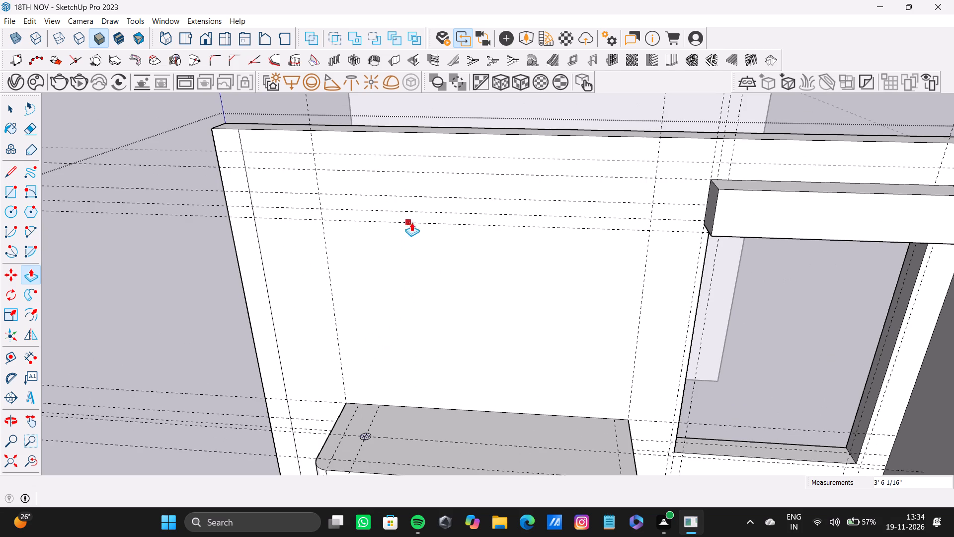
key("space")
middle_click_drag(407, 285, 402, 273, "shift")
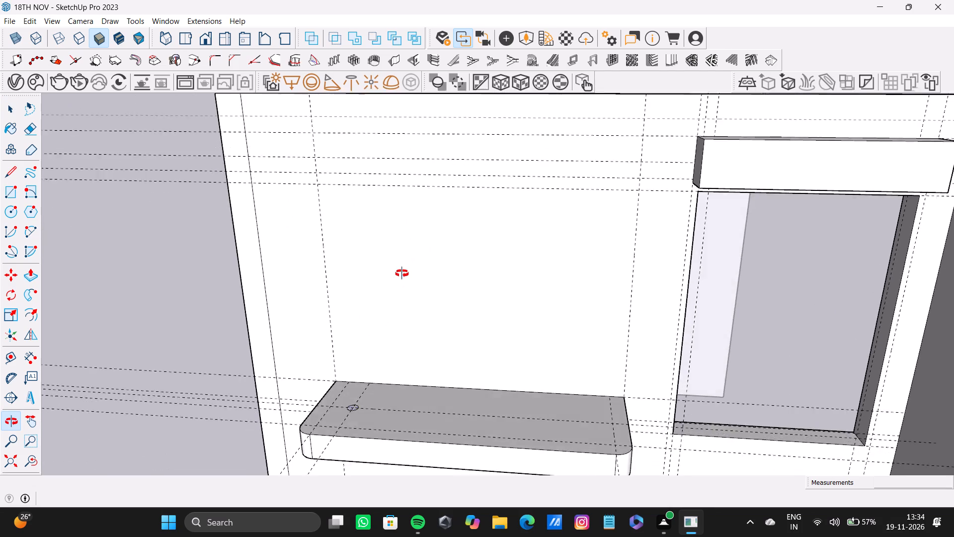
middle_click_drag(402, 273, 447, 314, "shift")
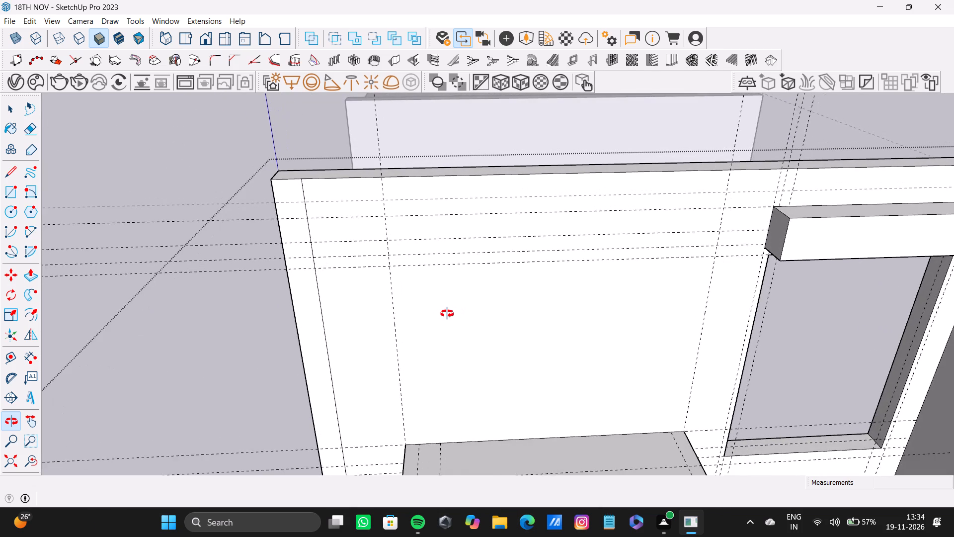
middle_click_drag(447, 314, 426, 302, "shift")
key("t")
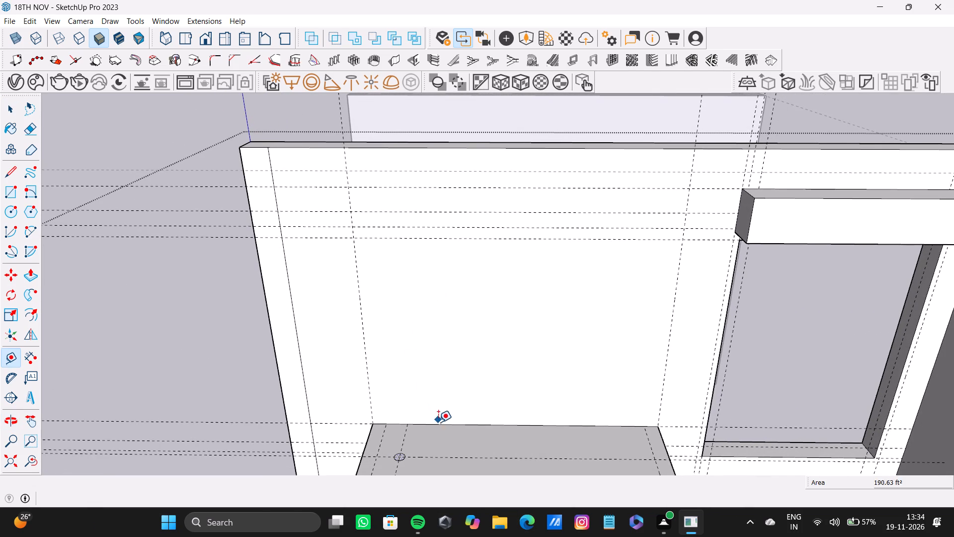
left_click(439, 424)
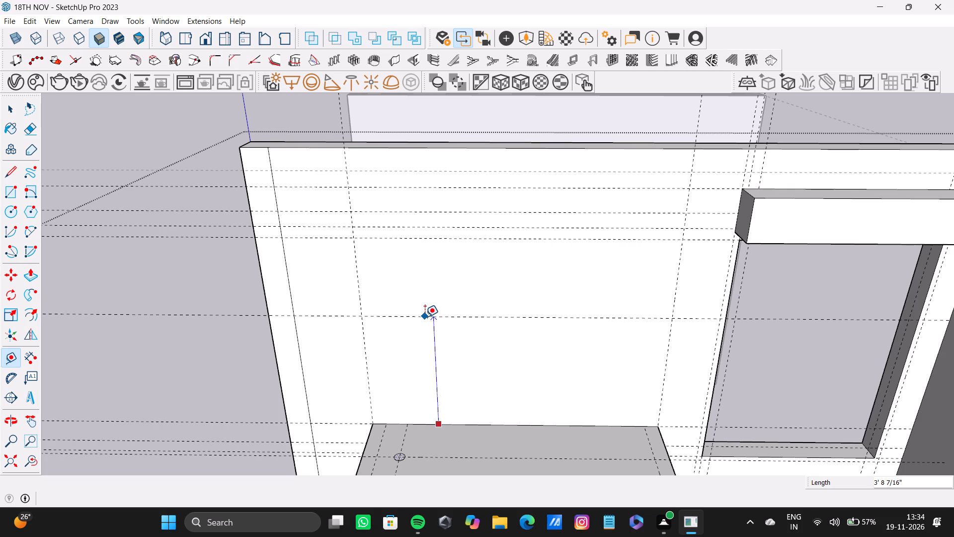
left_click(425, 318)
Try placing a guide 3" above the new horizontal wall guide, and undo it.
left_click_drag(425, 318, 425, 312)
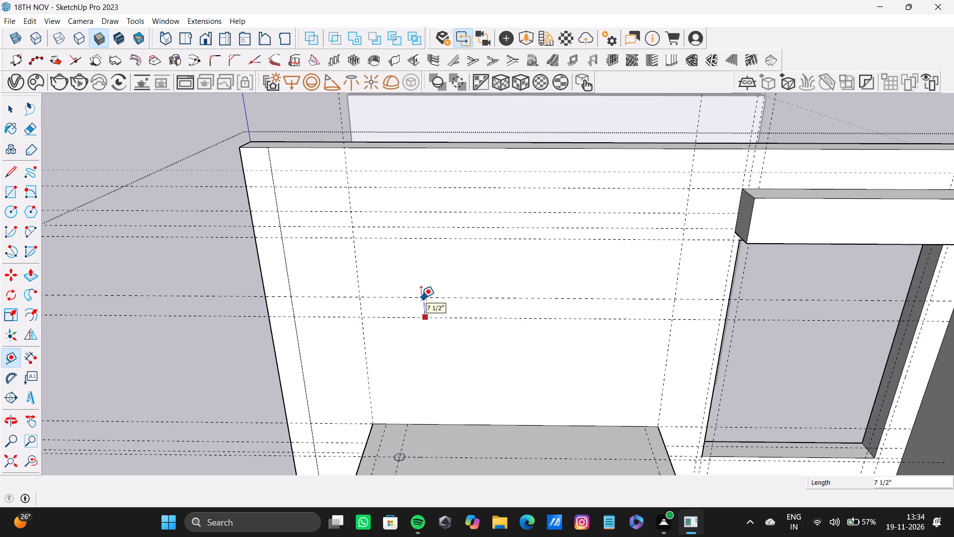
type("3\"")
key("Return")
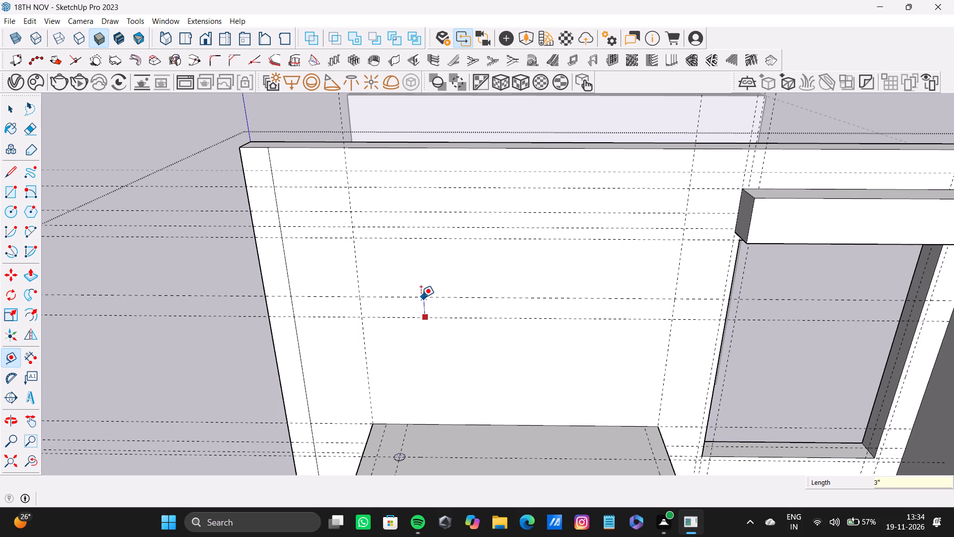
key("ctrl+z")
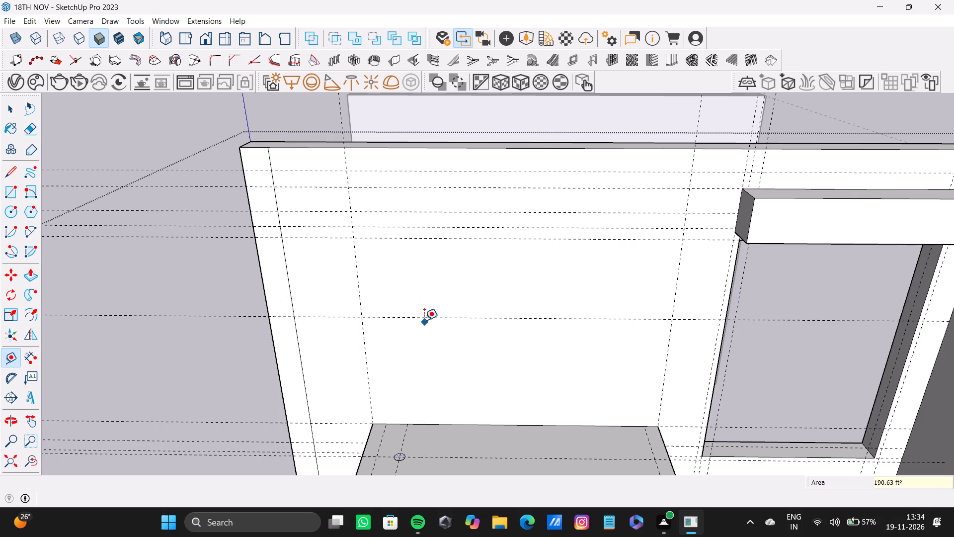
Place a parallel guide 5" above the new horizontal wall guide.
left_click(426, 317)
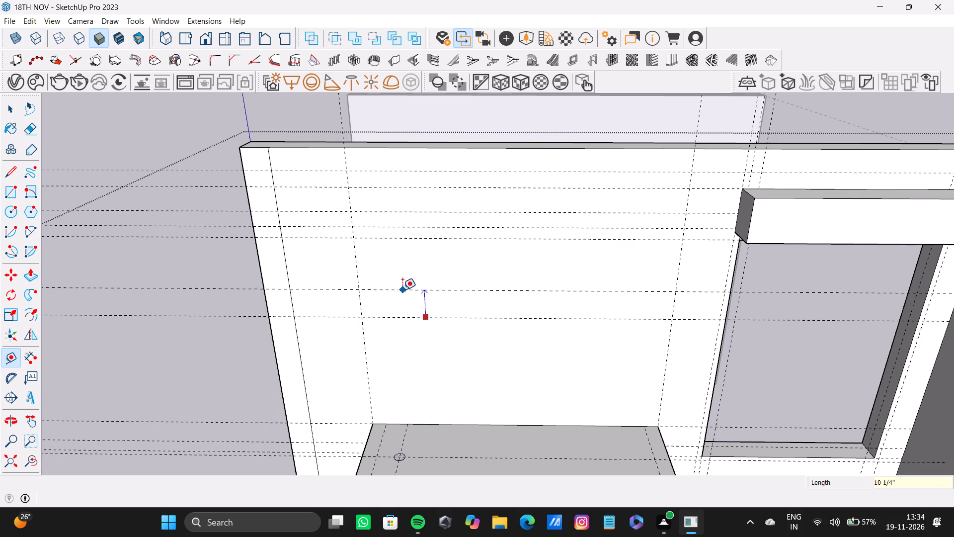
key("5")
key("shift+quotedbl")
key("Return")
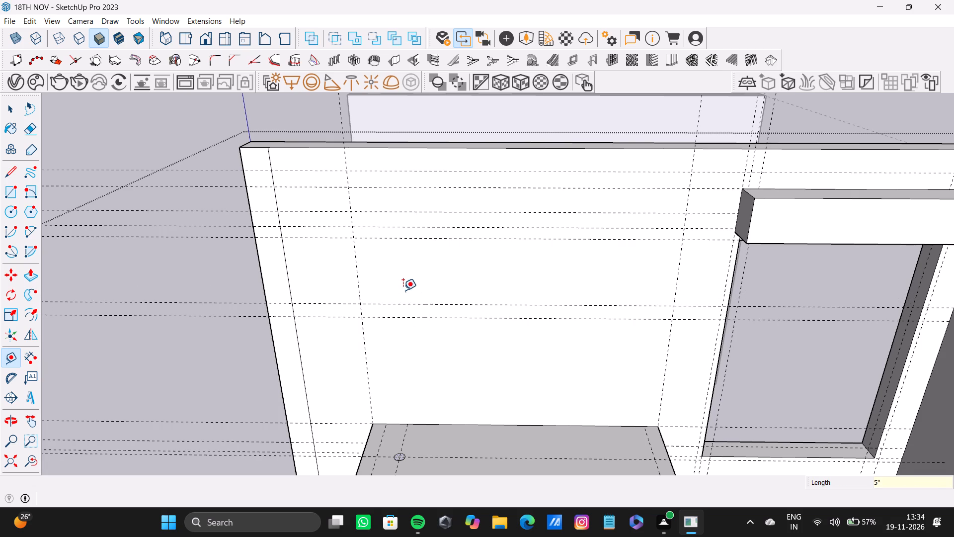
Place a parallel horizontal guide 1' above the upper guide of the 5" pair on the wall.
left_click(439, 304)
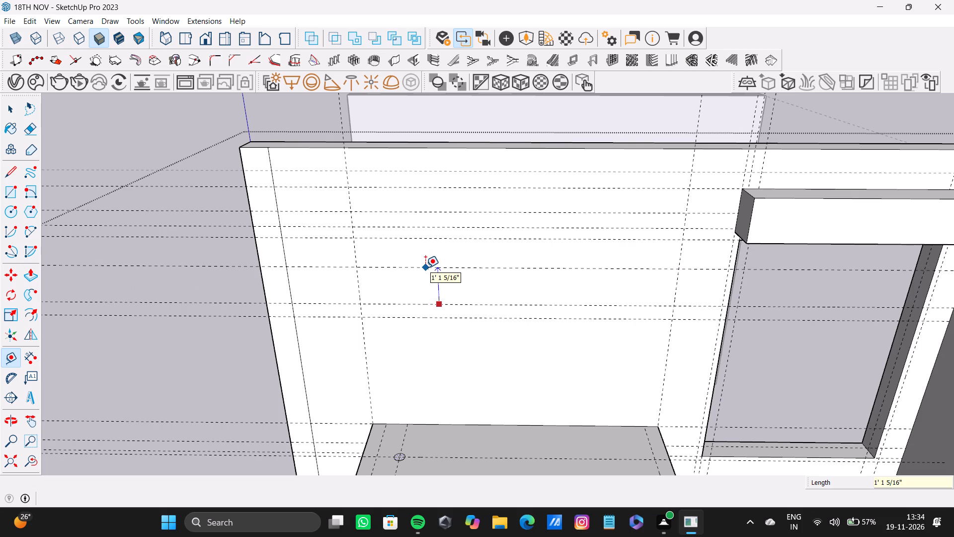
type("1'")
key("Return")
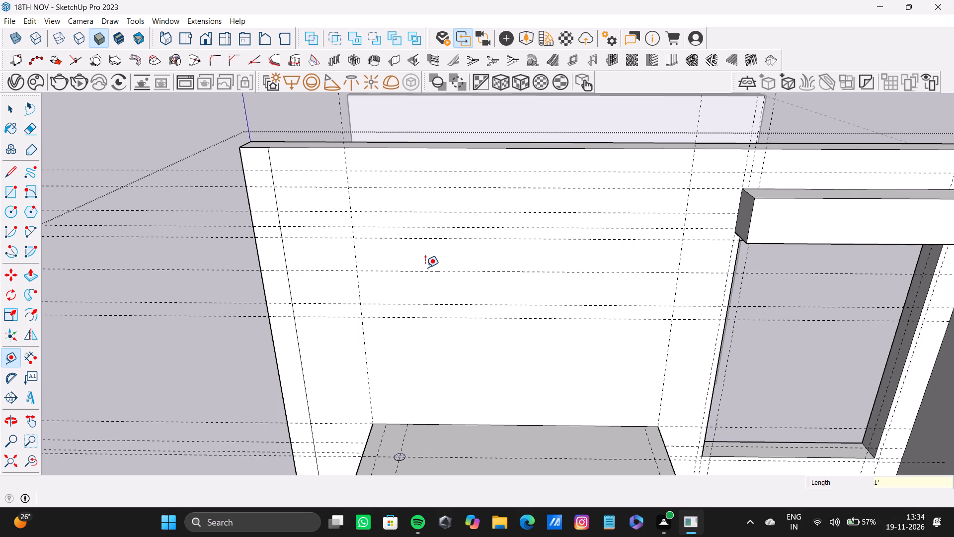
left_click(428, 267)
key("space")
Delete the four old horizontal guides between the new 1' offset guide and the topmost guide on the wall.
left_click(432, 236)
double_click(433, 237)
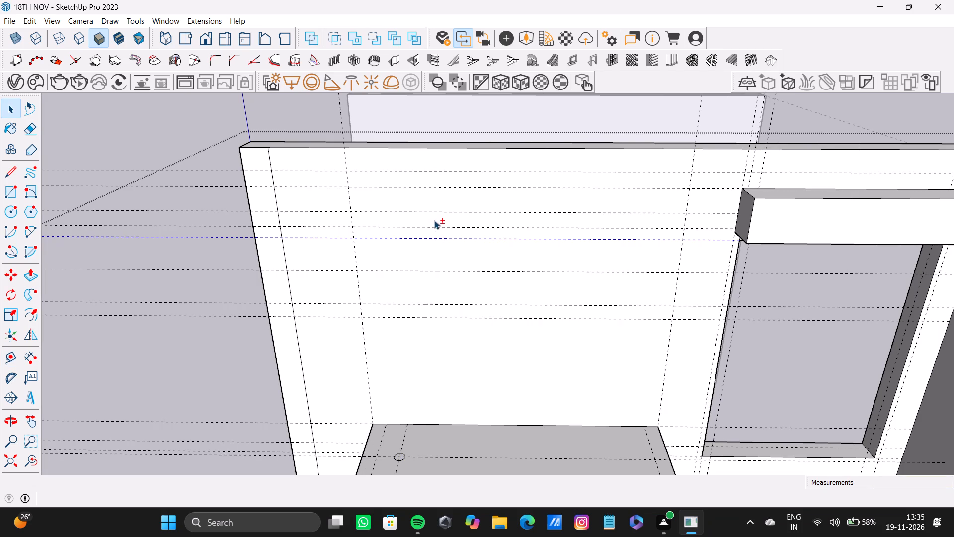
left_click(438, 227, "shift")
left_click(445, 210, "shift")
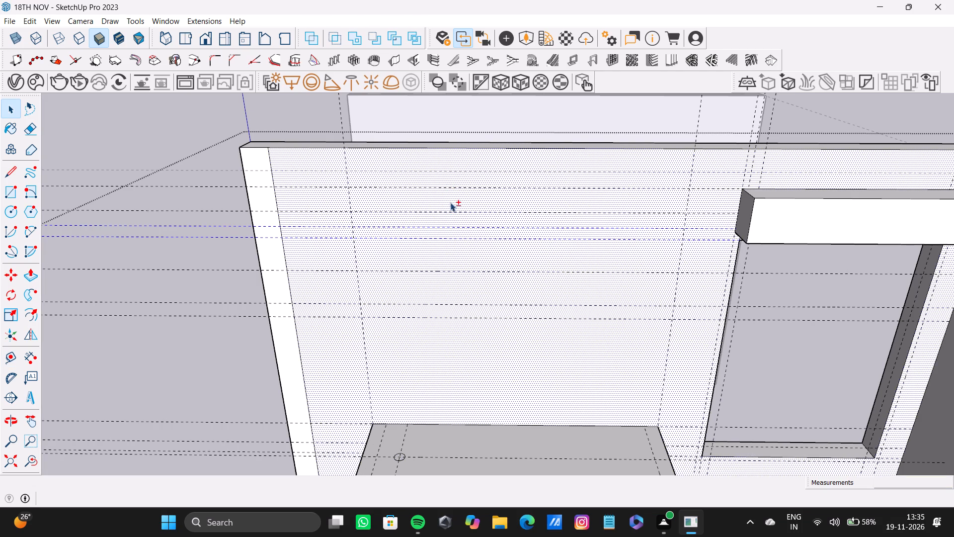
left_click(452, 200, "shift")
left_click(455, 213, "shift")
left_click(455, 186, "shift")
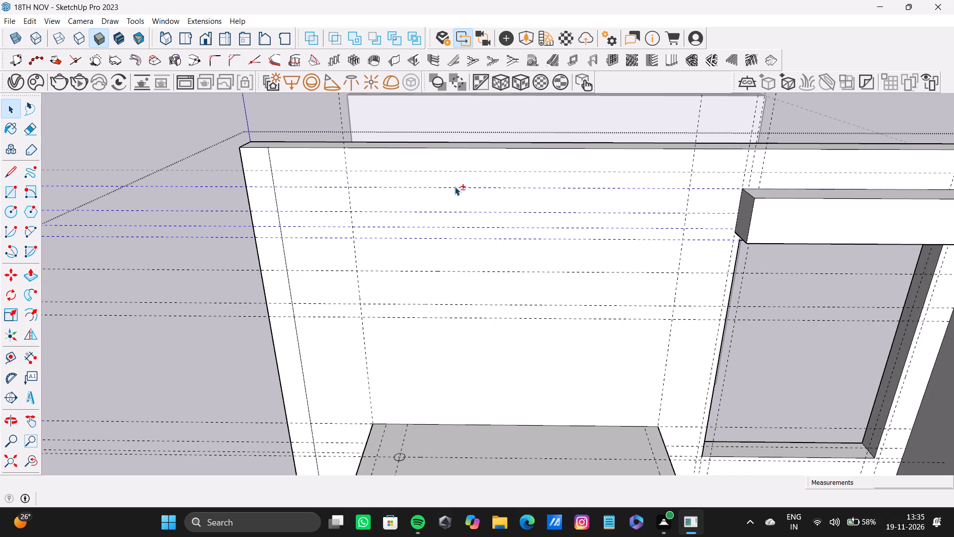
left_click(455, 170, "shift")
left_click(457, 170, "shift")
left_click(461, 170, "shift")
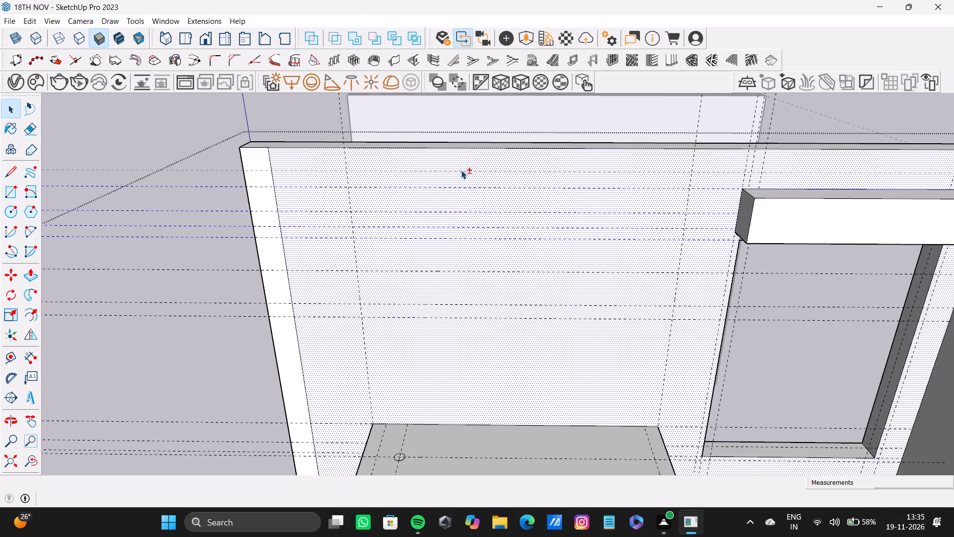
left_click(472, 178, "shift")
key("shift+Delete")
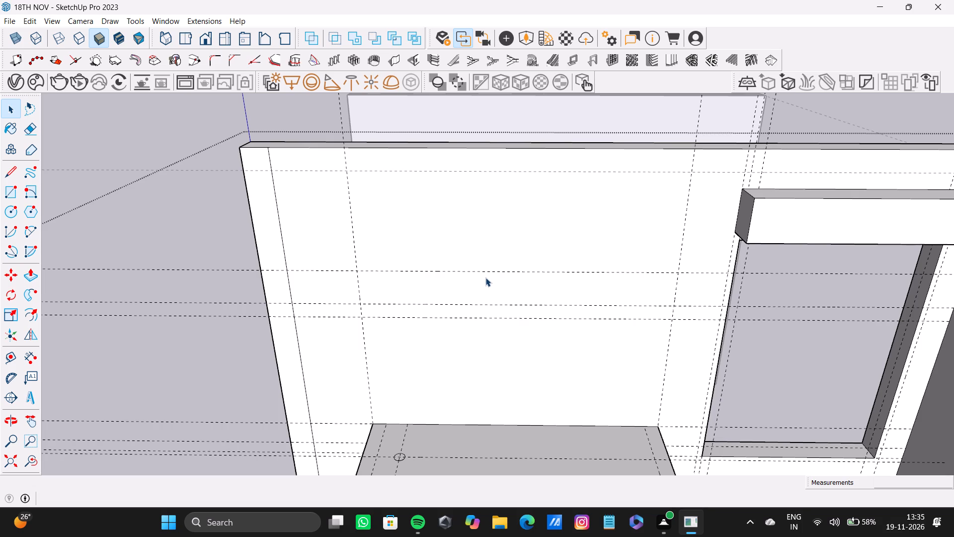
Place a parallel horizontal guide 1" above the 1' offset guide on the wall.
key("t")
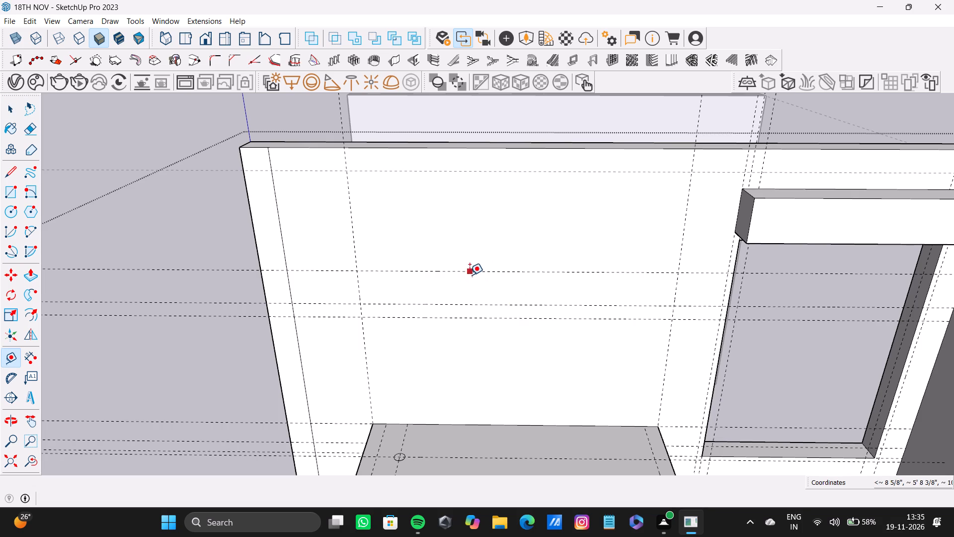
key("t")
left_click(495, 269)
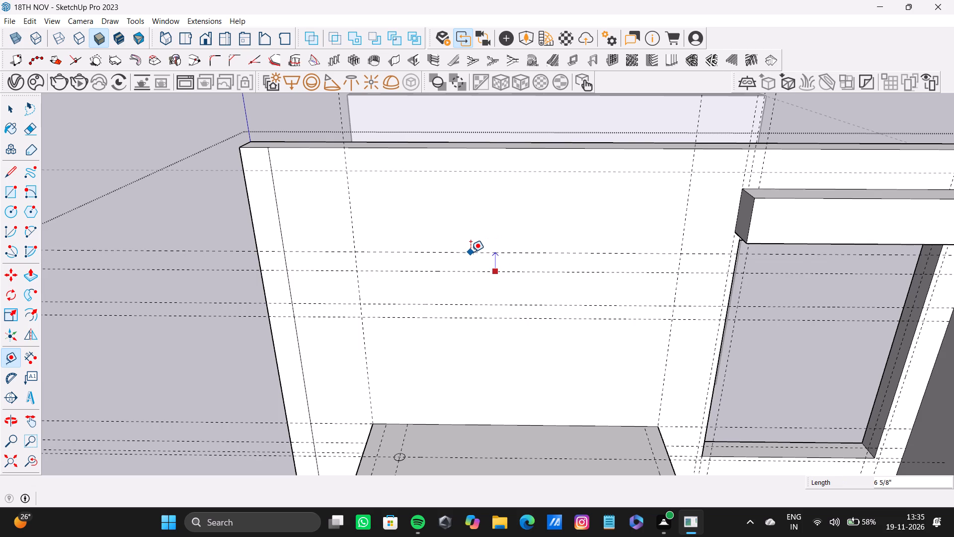
key("1")
key("shift+quotedbl")
key("Return")
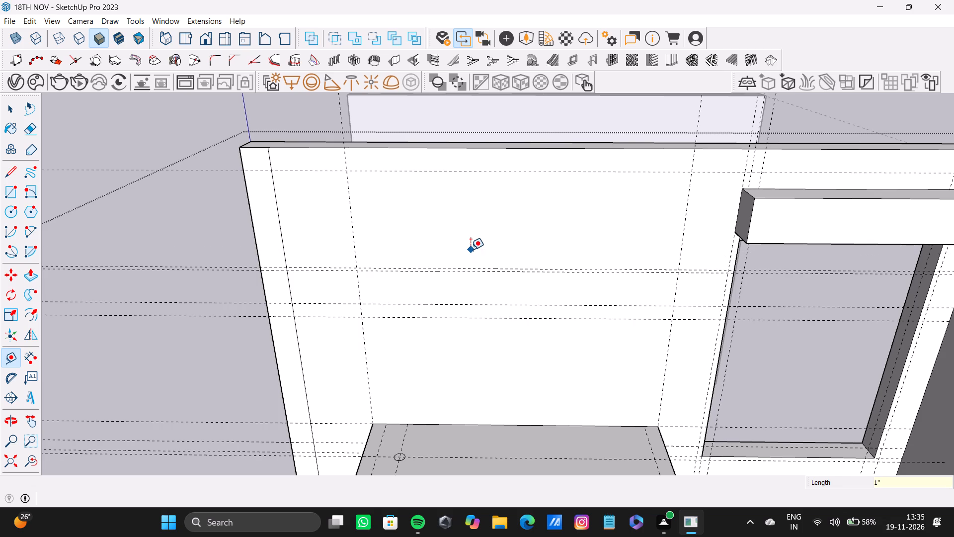
key("space")
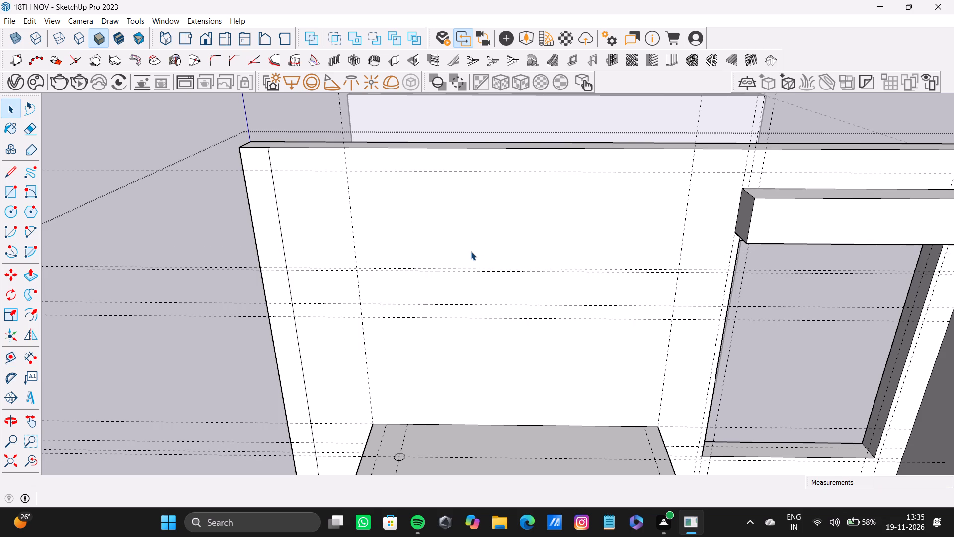
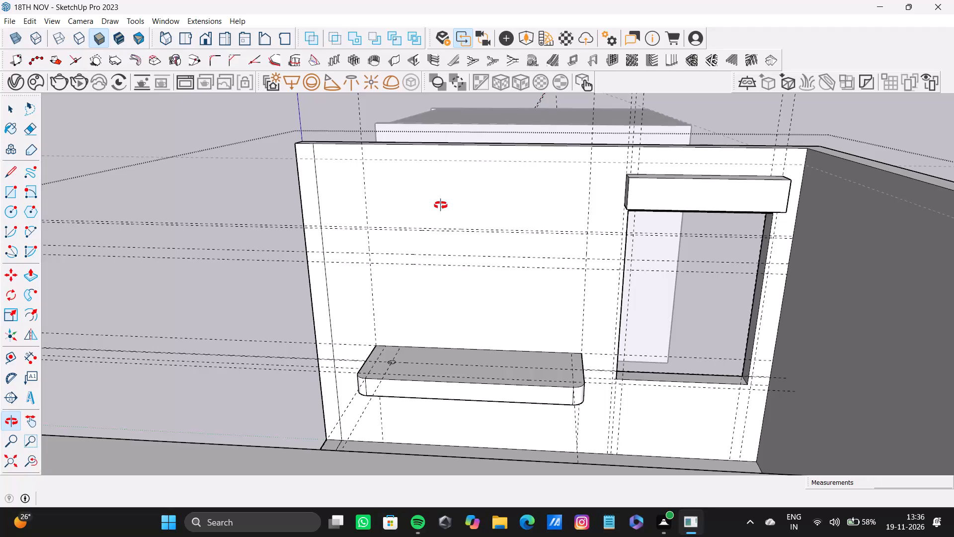
Delete the horizontal wall guide 1" above the 1' offset guide.
scroll(444, 254, "up", 5)
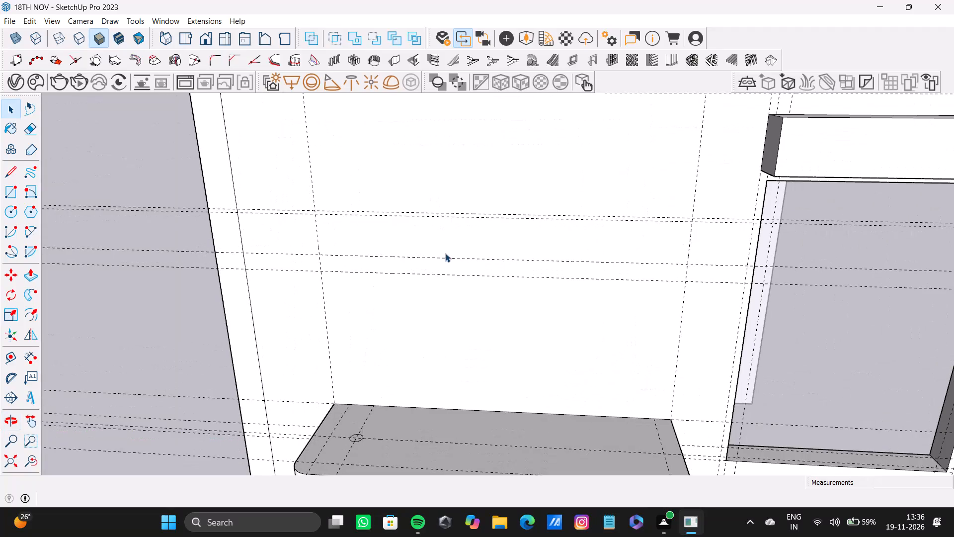
scroll(436, 262, "down", 4)
middle_click_drag(436, 262, 530, 264, "shift")
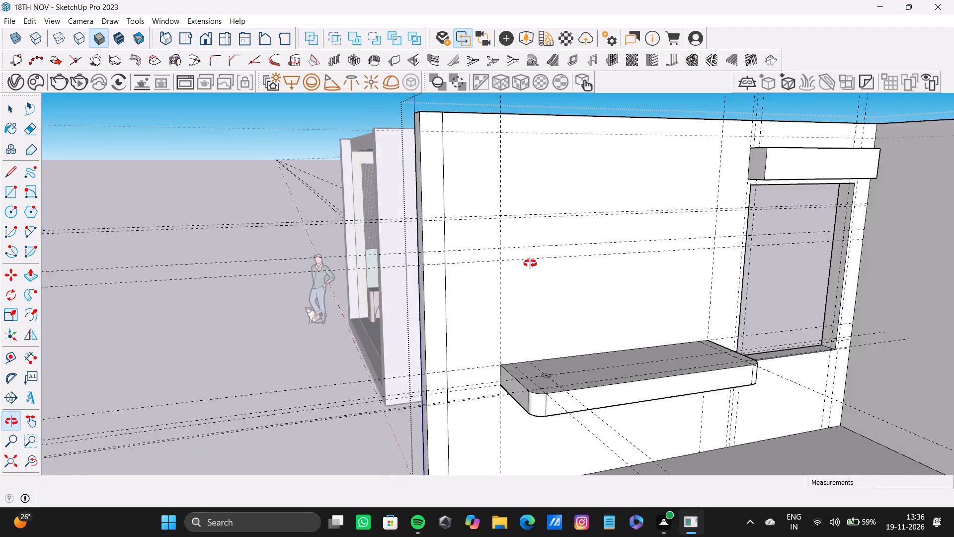
middle_click_drag(530, 264, 433, 334, "shift")
scroll(500, 303, "up", 8)
left_click(511, 293)
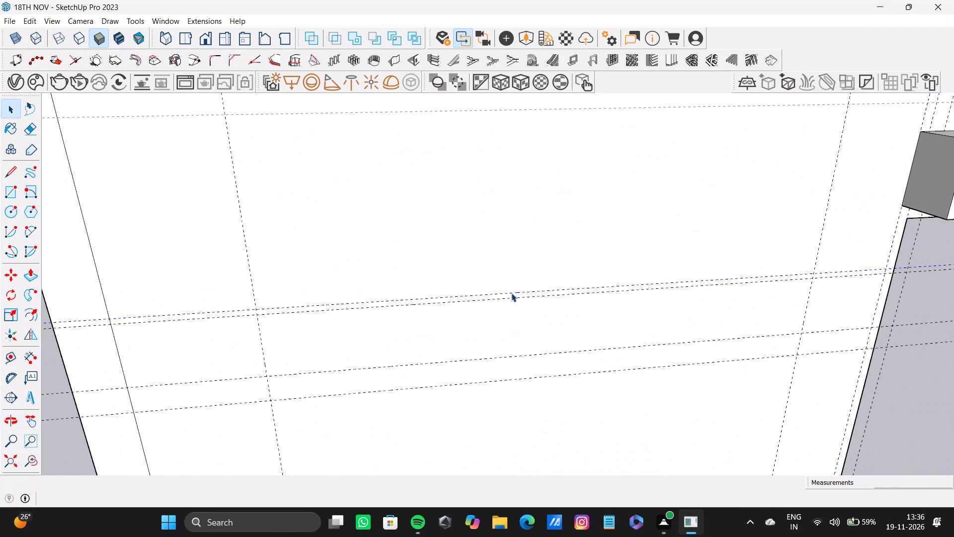
key("Delete")
left_click(518, 296)
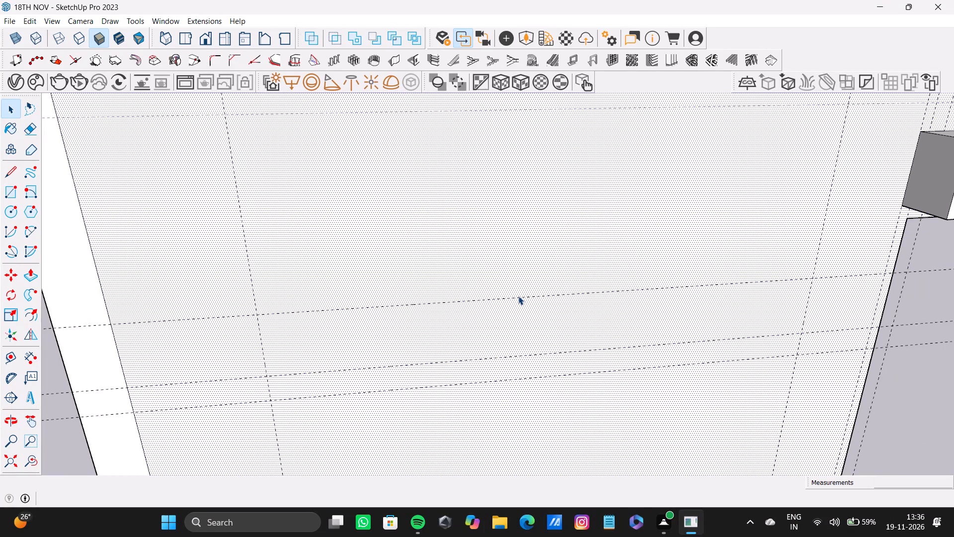
left_click(512, 271)
key("space")
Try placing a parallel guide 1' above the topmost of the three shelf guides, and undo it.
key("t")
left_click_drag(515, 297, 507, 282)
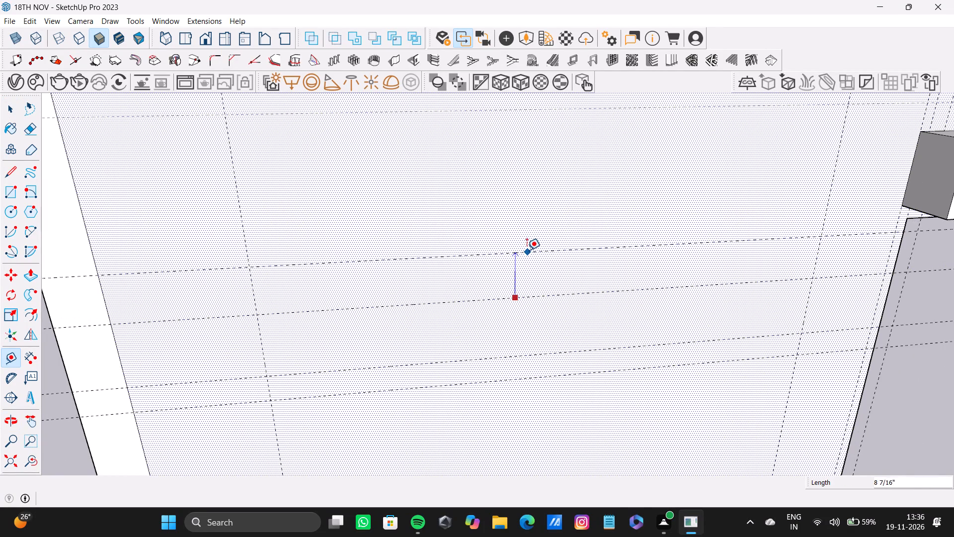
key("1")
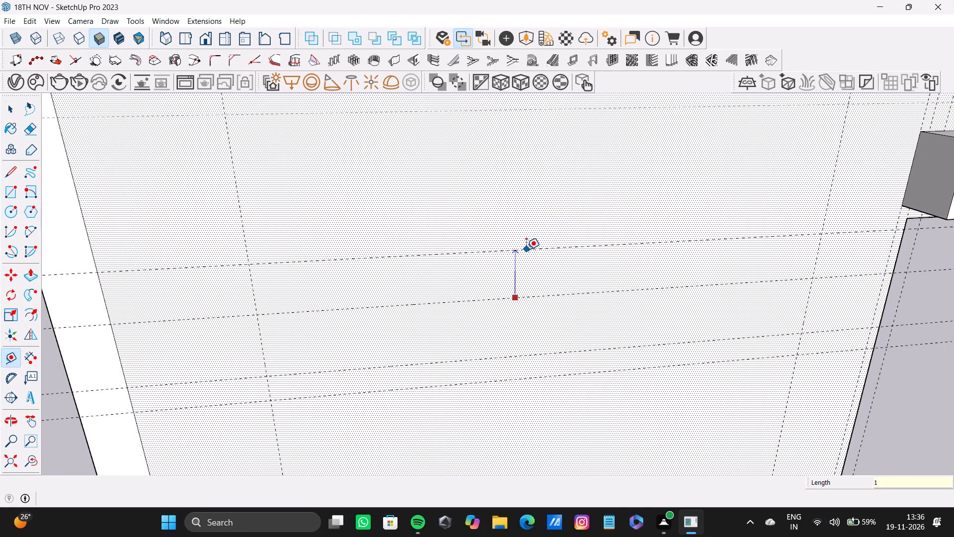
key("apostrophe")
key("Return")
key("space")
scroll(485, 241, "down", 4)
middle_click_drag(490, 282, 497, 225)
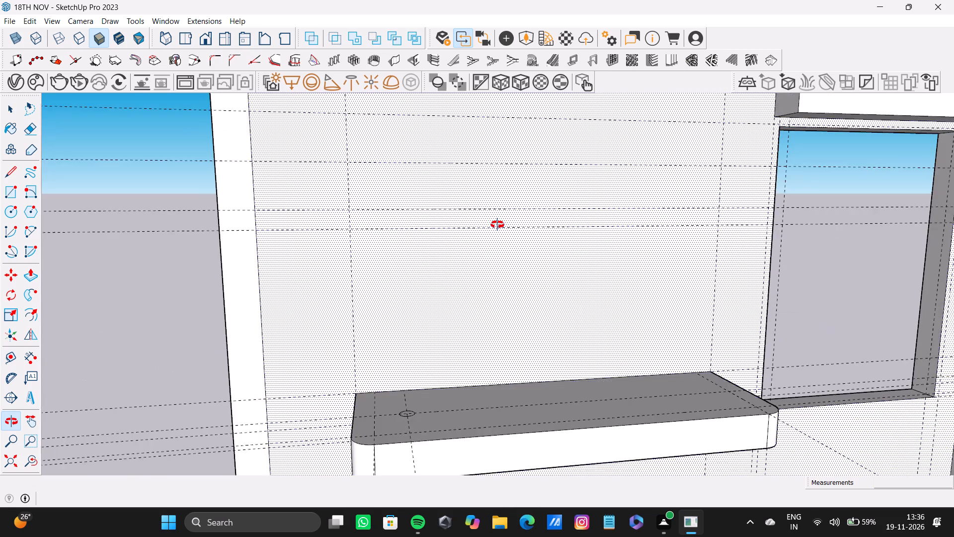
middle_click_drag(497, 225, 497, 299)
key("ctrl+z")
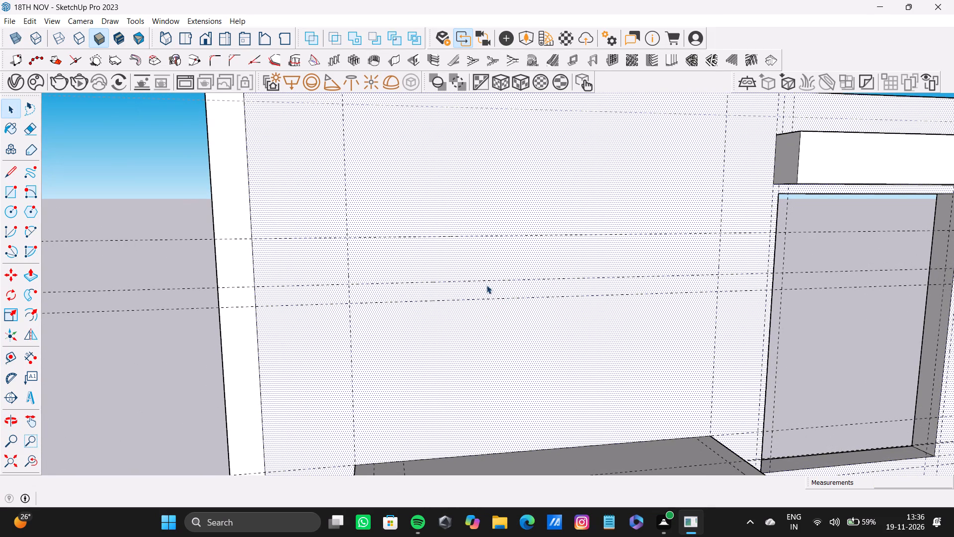
Measure the spacing between the two lower horizontal shelf guides on the wall.
key("t")
scroll(490, 284, "up", 7)
left_click(512, 276)
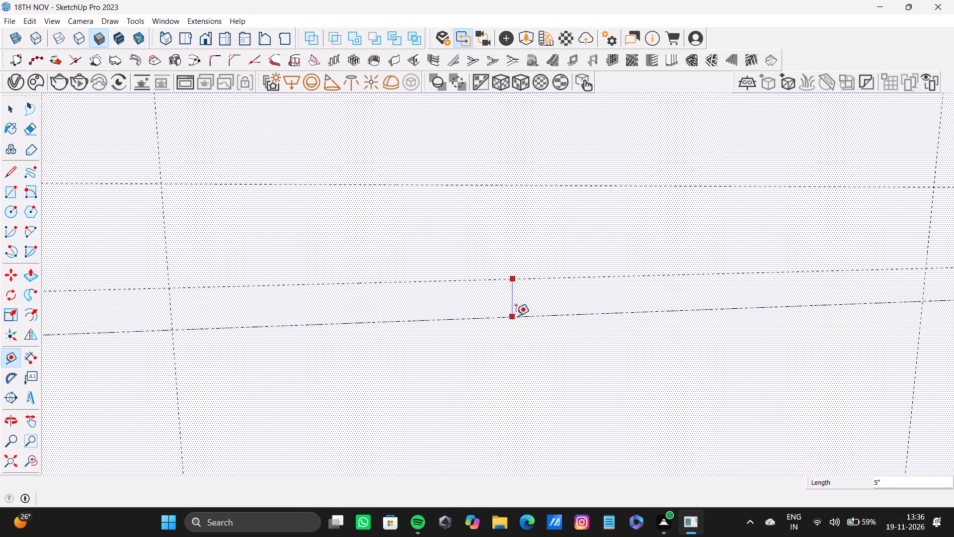
key("space")
Place a parallel horizontal guide 5" above the 1' offset guide on the wall.
middle_click_drag(520, 211, 502, 284, "shift")
key("t")
left_click(456, 267)
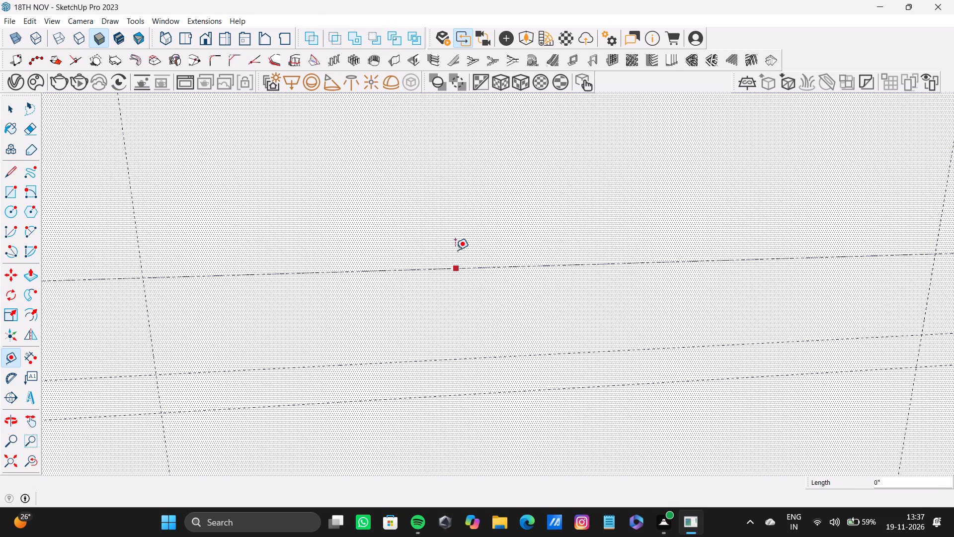
key("5")
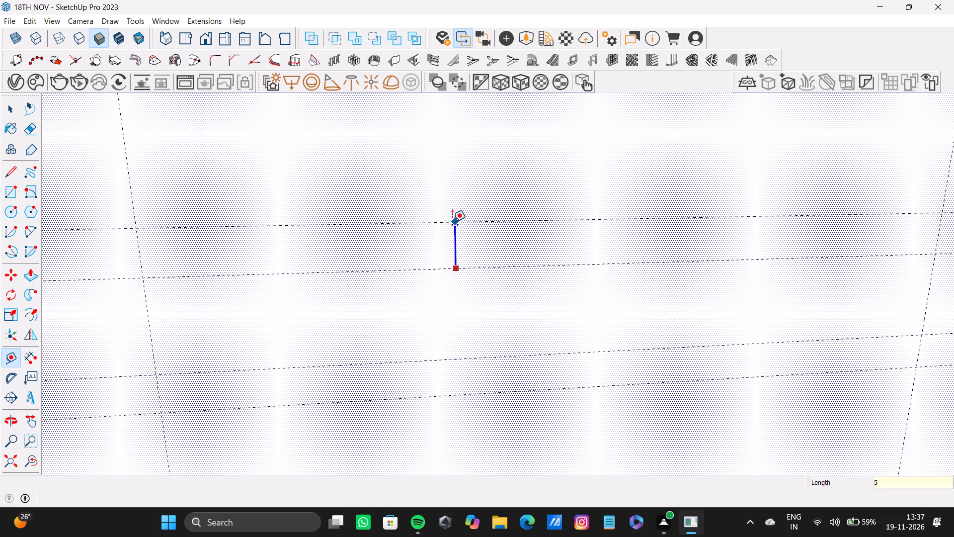
key("shift+quotedbl")
key("Return")
key("space")
Draw an 8' 8 7/16" by 5" rectangle on the wall between the upper guide pair and the two vertical slab guides.
scroll(472, 220, "down", 5)
middle_click_drag(479, 237, 492, 230, "shift")
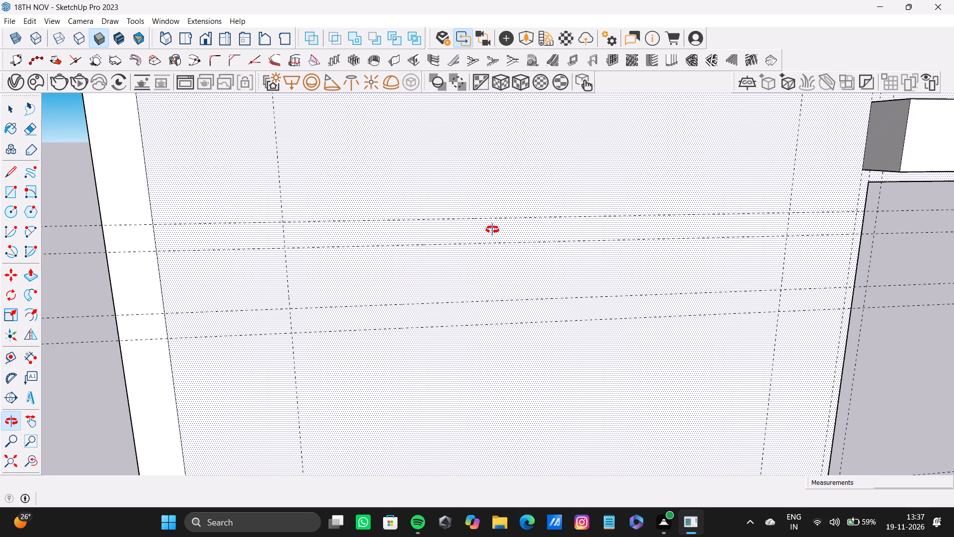
middle_click_drag(492, 230, 487, 236, "shift")
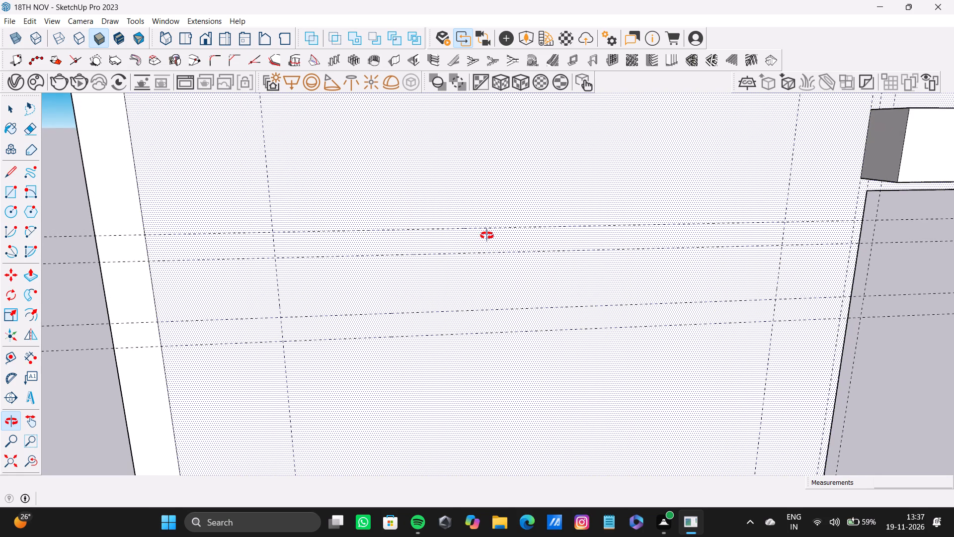
middle_click_drag(487, 236, 487, 234, "shift")
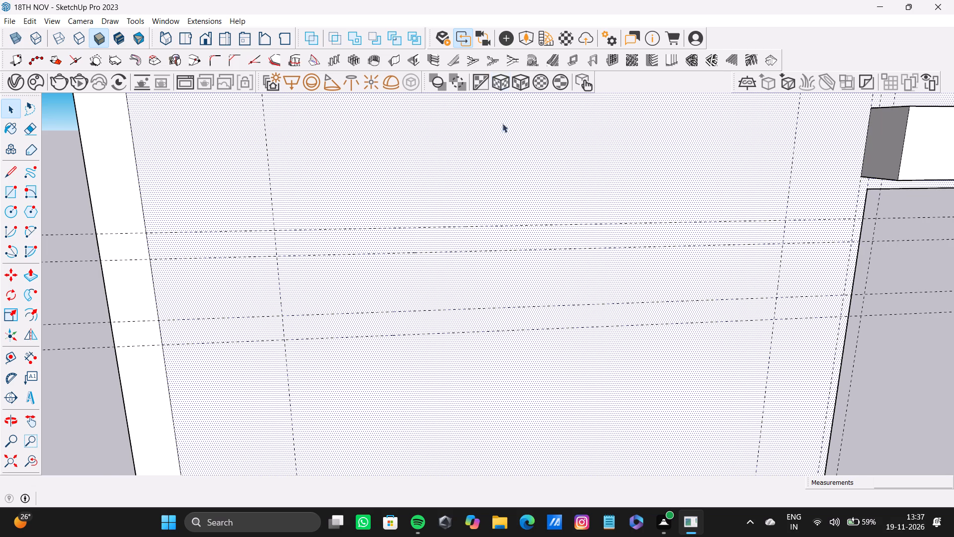
scroll(500, 207, "down", 8)
middle_click_drag(521, 215, 517, 228, "shift")
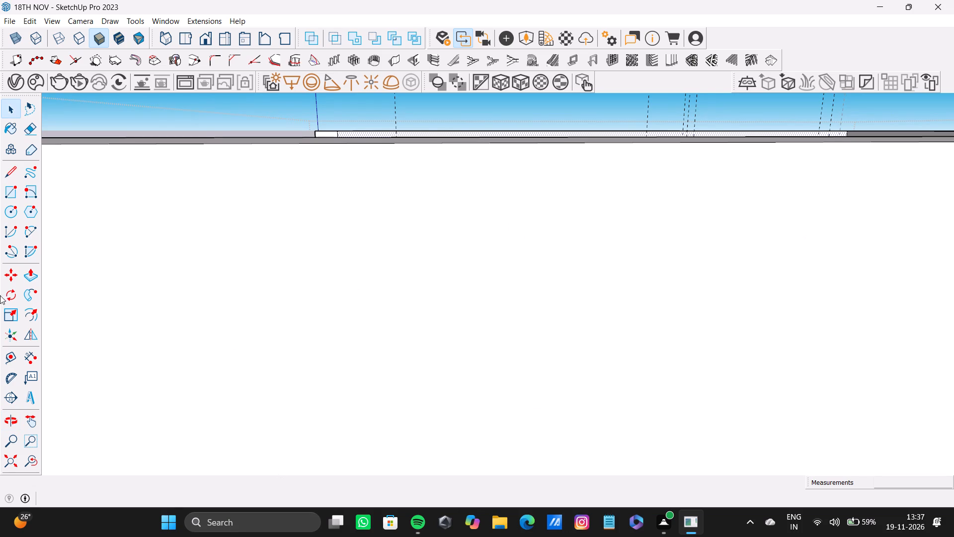
left_click(9, 462)
middle_click_drag(253, 337, 307, 360)
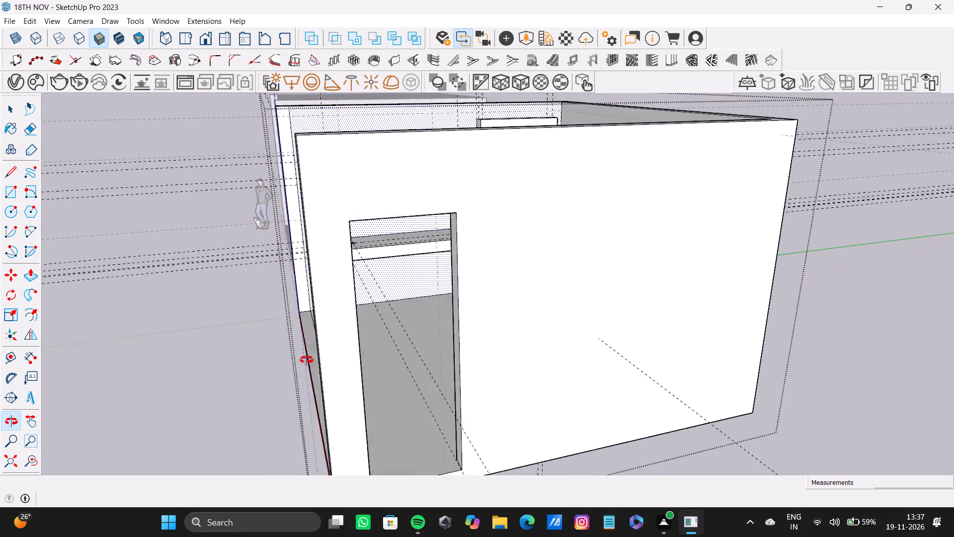
middle_click_drag(307, 360, 460, 360)
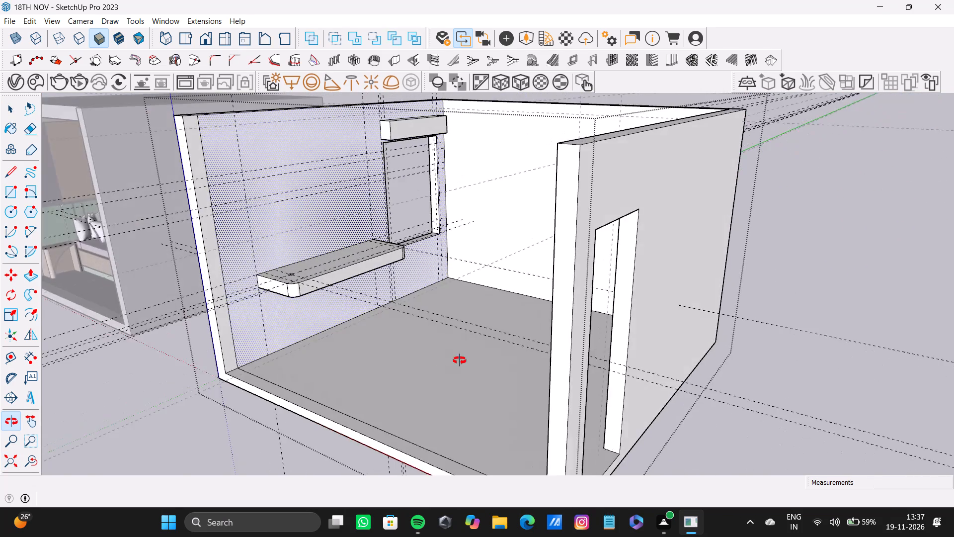
middle_click_drag(460, 360, 437, 352)
scroll(158, 233, "up", 7)
middle_click_drag(336, 138, 331, 255, "shift")
key("r")
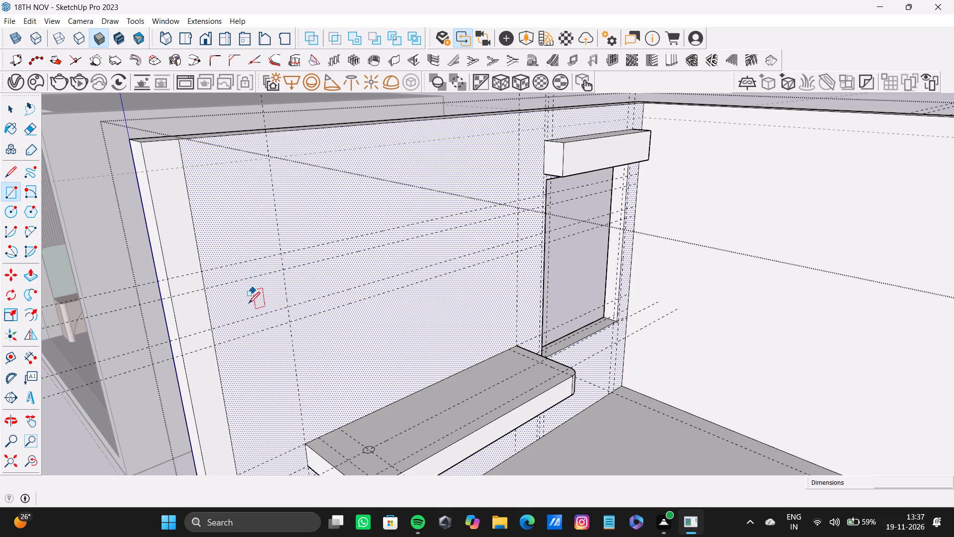
scroll(257, 296, "up", 9)
left_click(274, 233)
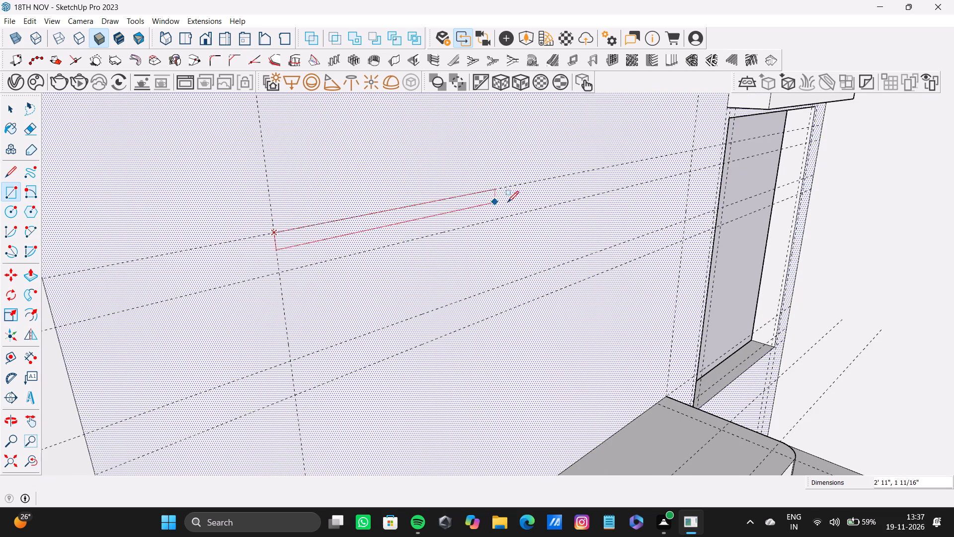
scroll(516, 202, "down", 1)
middle_click_drag(531, 200, 450, 228, "shift")
left_click(619, 194)
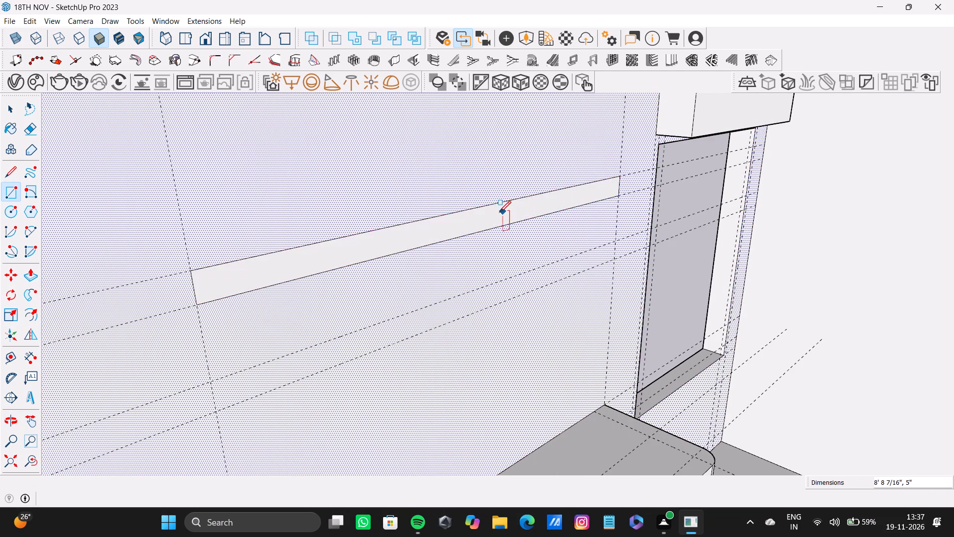
Draw a second 5" high rectangle between the lower guide pair, spanning the same two vertical guides.
middle_click_drag(499, 212, 491, 130, "shift")
left_click(200, 268)
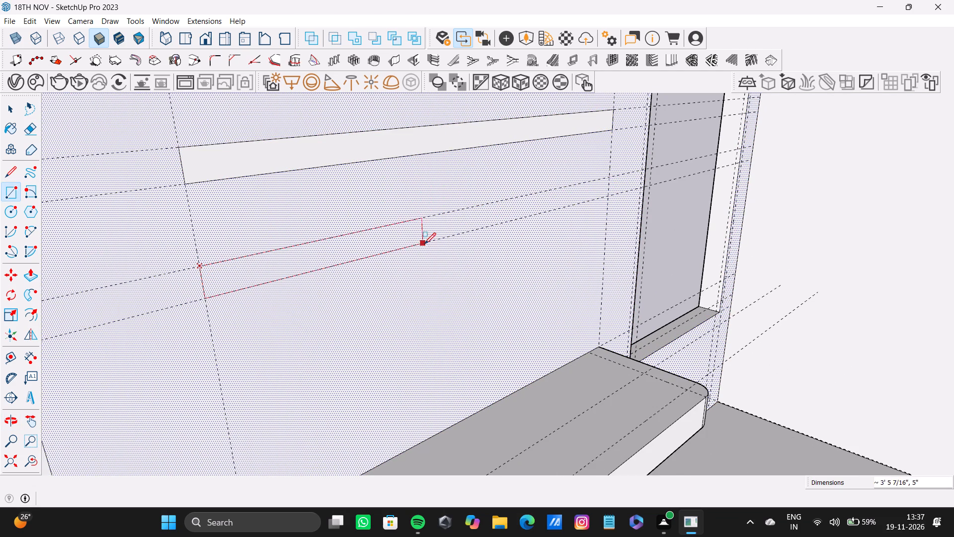
left_click(608, 198)
Push/Pull the lower rectangle about 1' 8 3/8" out from the wall as a shelf above the rounded slab.
middle_click_drag(435, 238, 438, 269)
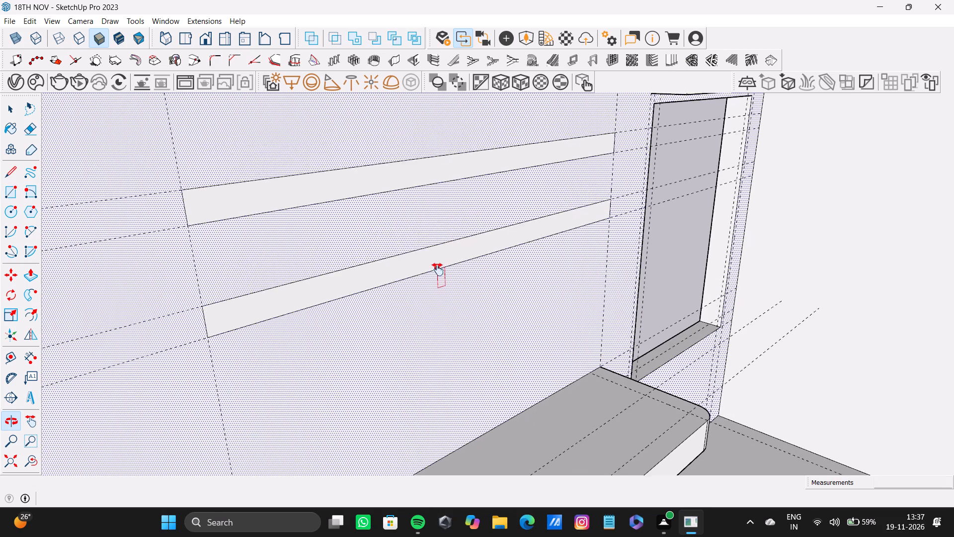
middle_click_drag(438, 269, 496, 273)
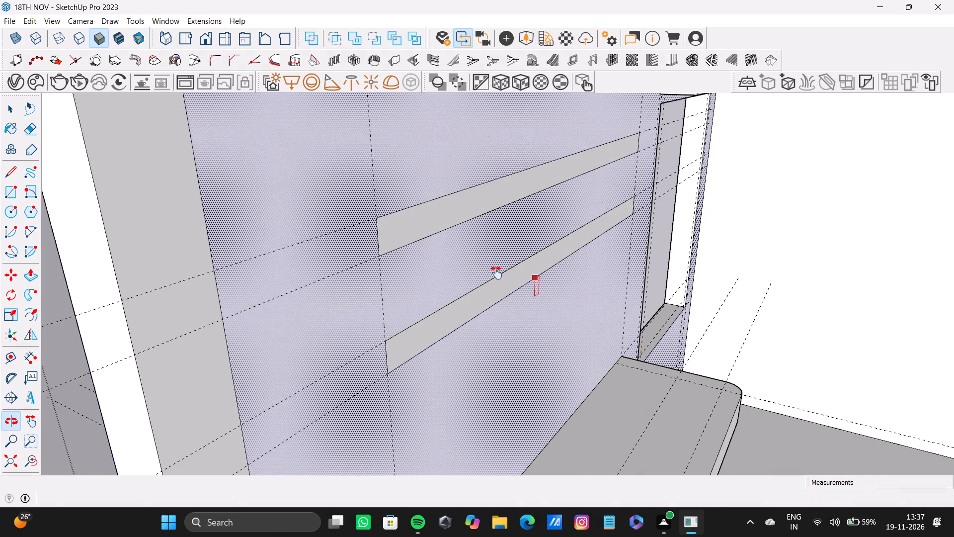
middle_click_drag(496, 273, 492, 267)
key("space")
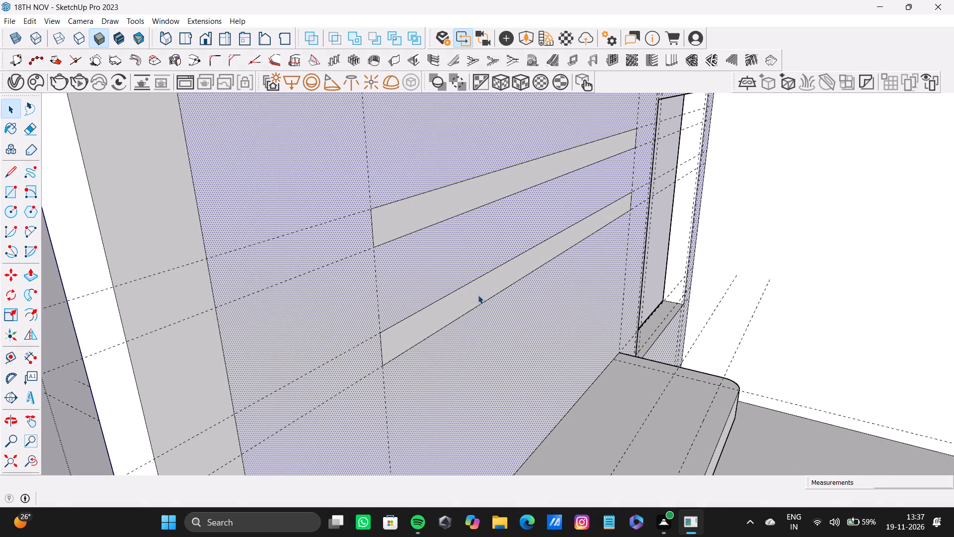
left_click(478, 295)
key("o")
left_click_drag(478, 294, 491, 295)
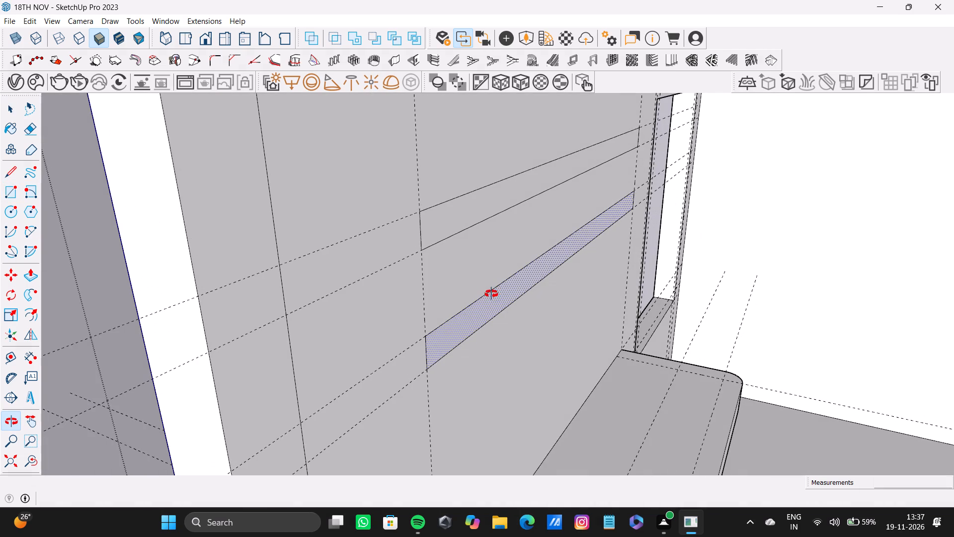
key("p")
left_click_drag(501, 297, 622, 343)
scroll(612, 343, "down", 2)
middle_click_drag(608, 343, 493, 129, "shift")
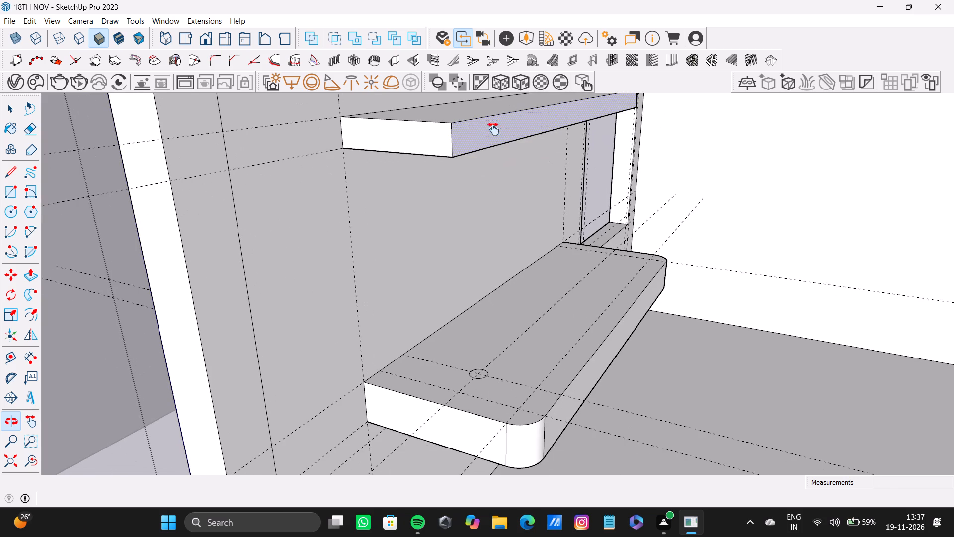
middle_click_drag(493, 129, 493, 129, "shift")
left_click_drag(450, 151, 494, 337)
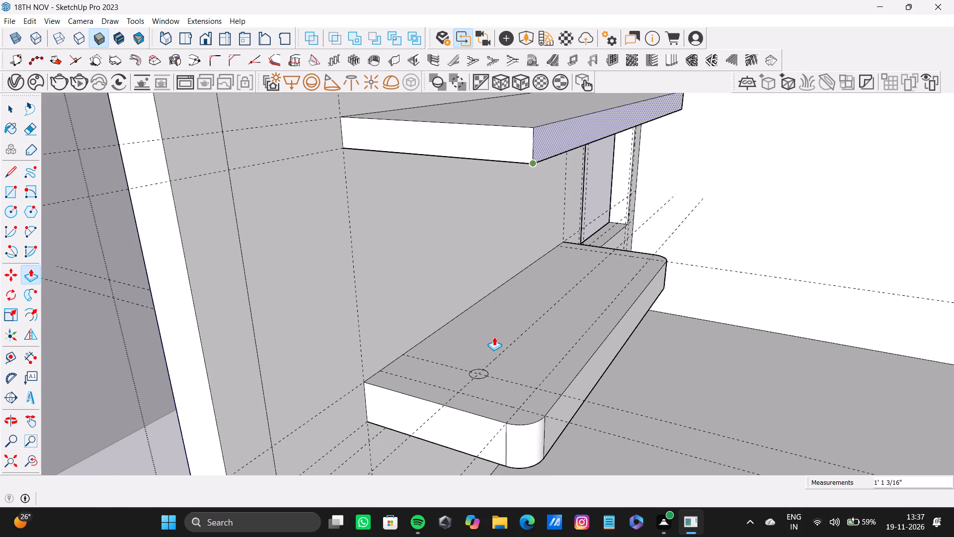
left_click_drag(494, 337, 470, 296)
middle_click_drag(415, 136, 407, 251)
left_click_drag(397, 240, 422, 250)
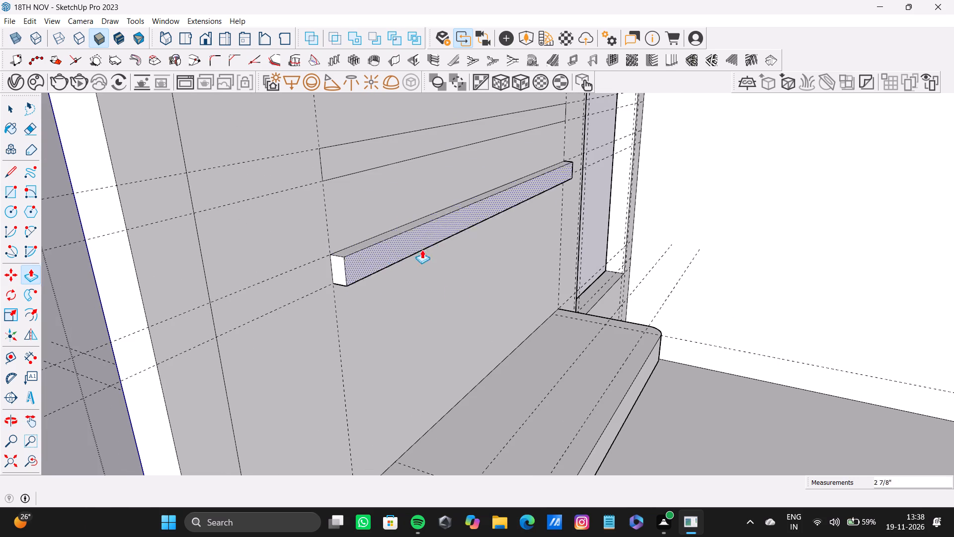
left_click_drag(422, 250, 485, 269)
key("space")
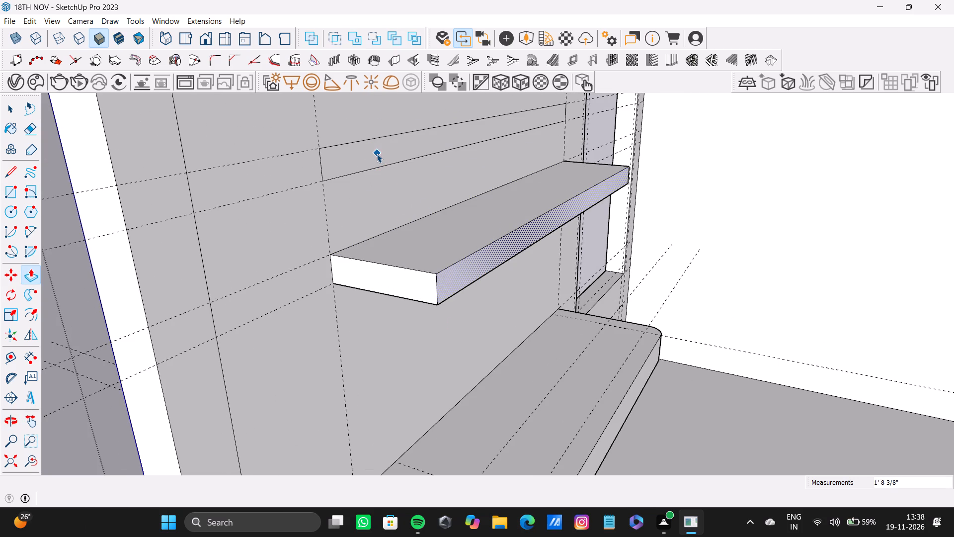
Push/Pull the upper rectangle out 1' 8 3/8" to match the depth of the lower shelf.
left_click(377, 154)
key("p")
left_click_drag(377, 154, 540, 208)
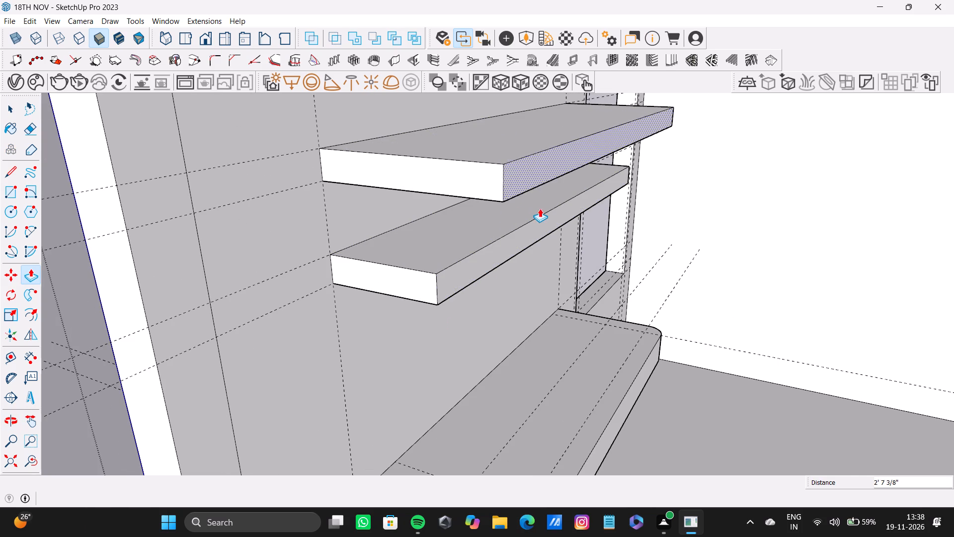
left_click_drag(540, 208, 542, 210)
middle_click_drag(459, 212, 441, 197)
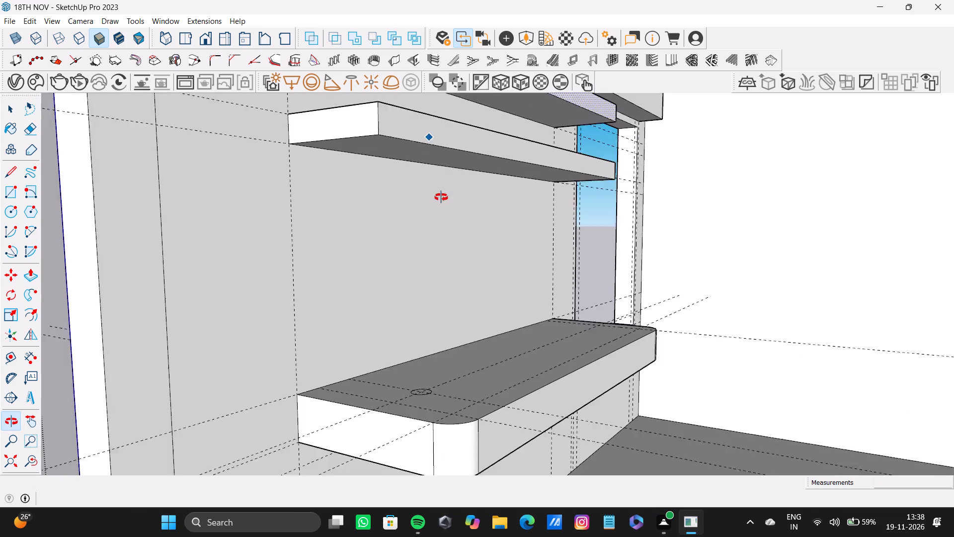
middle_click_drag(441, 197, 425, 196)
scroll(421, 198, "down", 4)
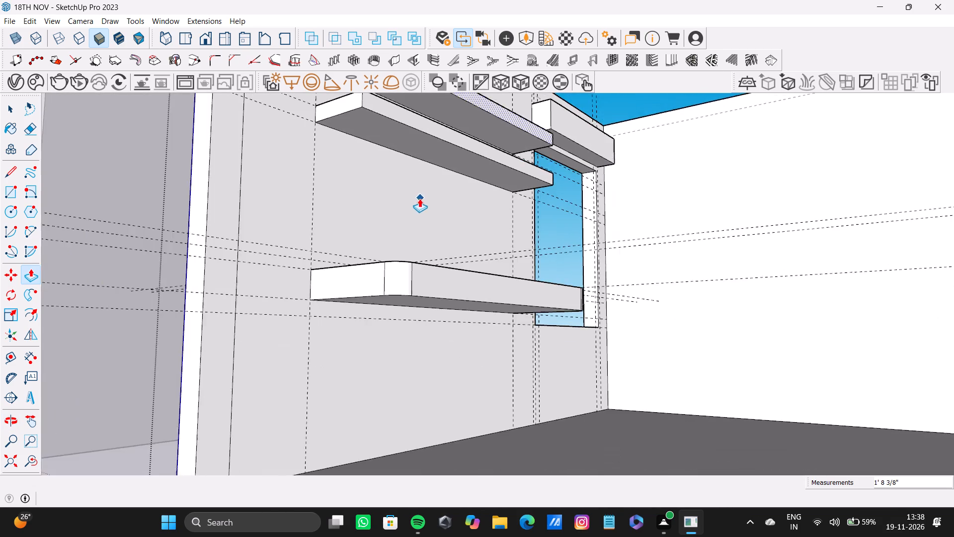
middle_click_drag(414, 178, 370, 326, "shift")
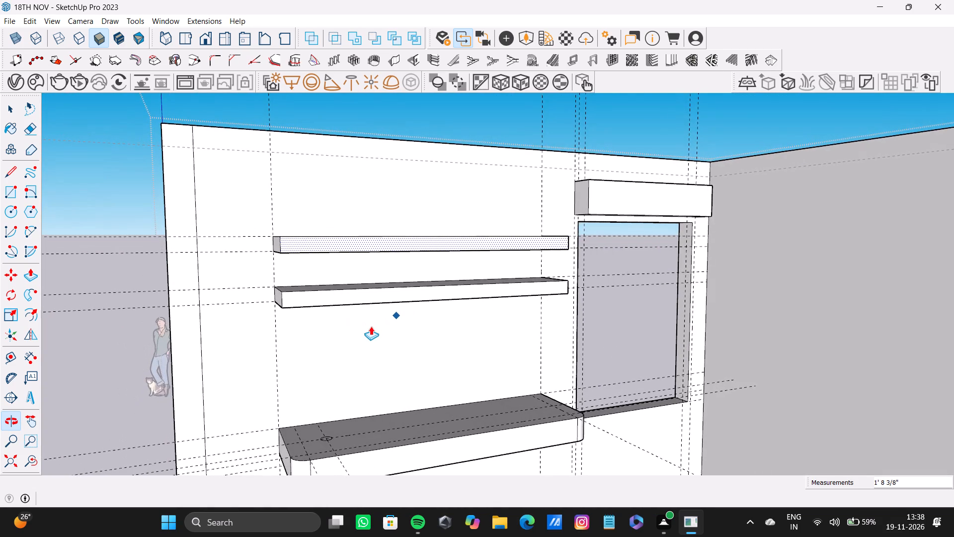
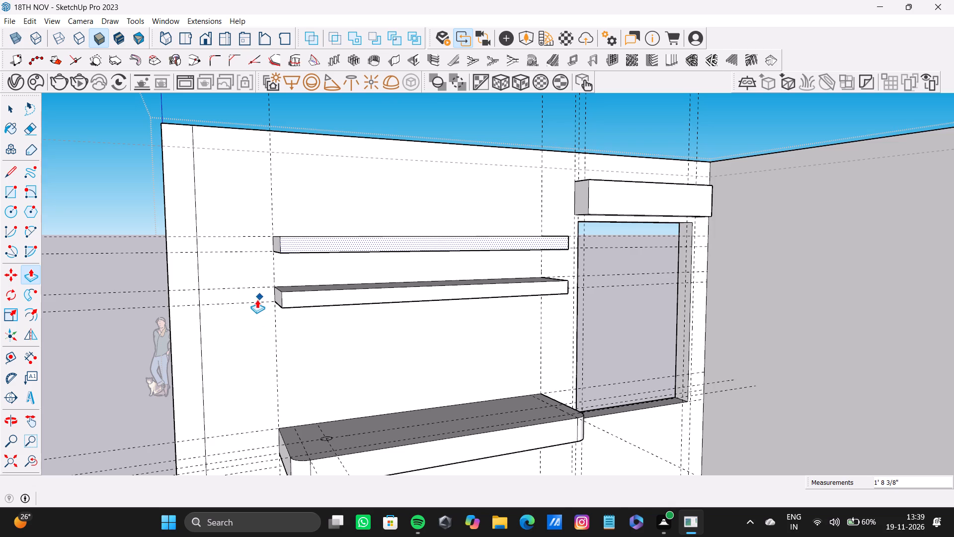
Push/Pull the lower shelf's underside down about 5 5/8".
scroll(299, 278, "down", 3)
middle_click(299, 278, "shift")
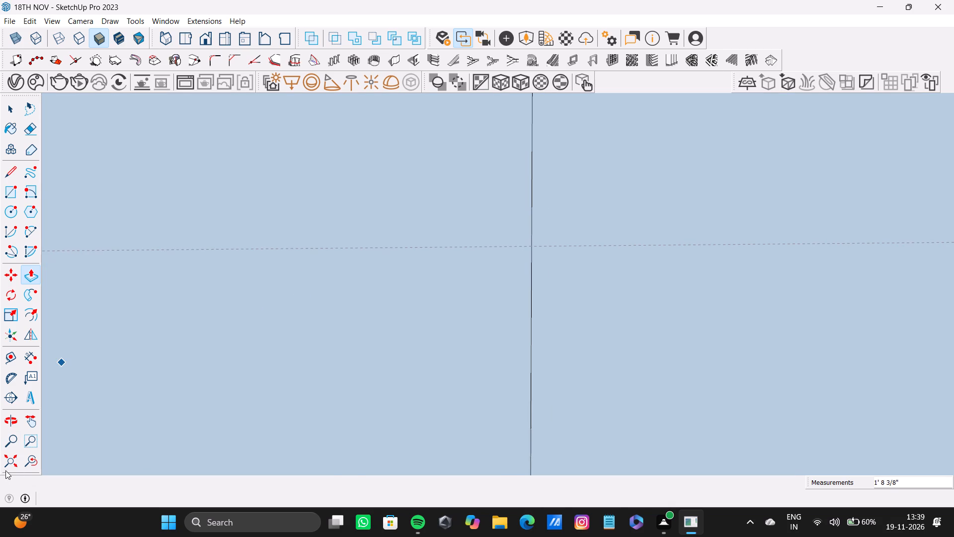
left_click(7, 465)
middle_click_drag(94, 400, 310, 443)
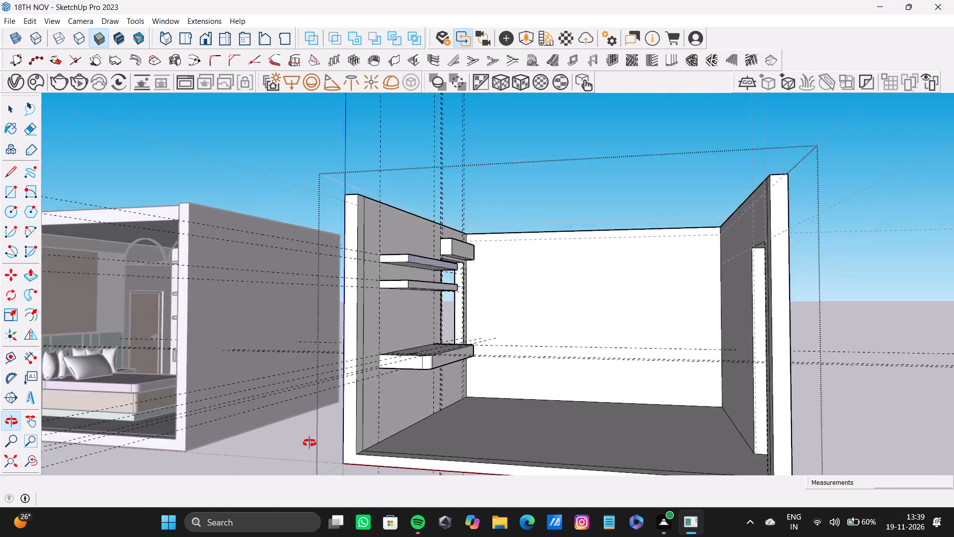
middle_click_drag(310, 443, 283, 470)
scroll(345, 276, "up", 8)
middle_click_drag(343, 322, 324, 329)
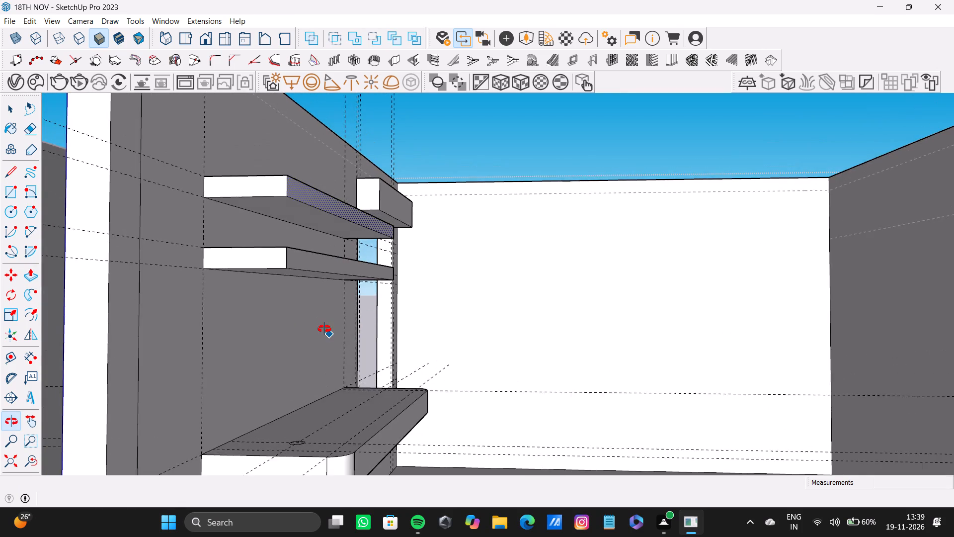
middle_click_drag(324, 329, 321, 328)
key("space")
left_click(285, 259)
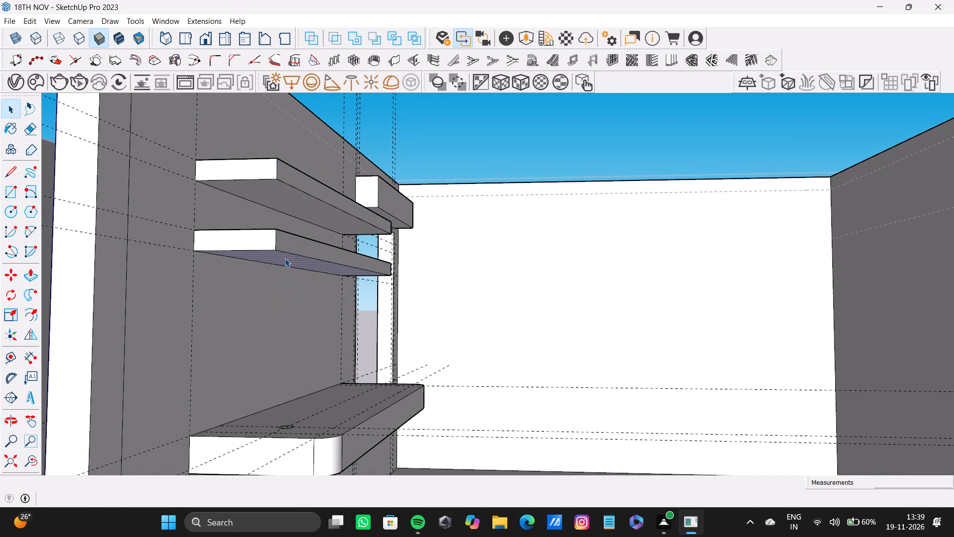
key("p")
left_click_drag(285, 258, 277, 277)
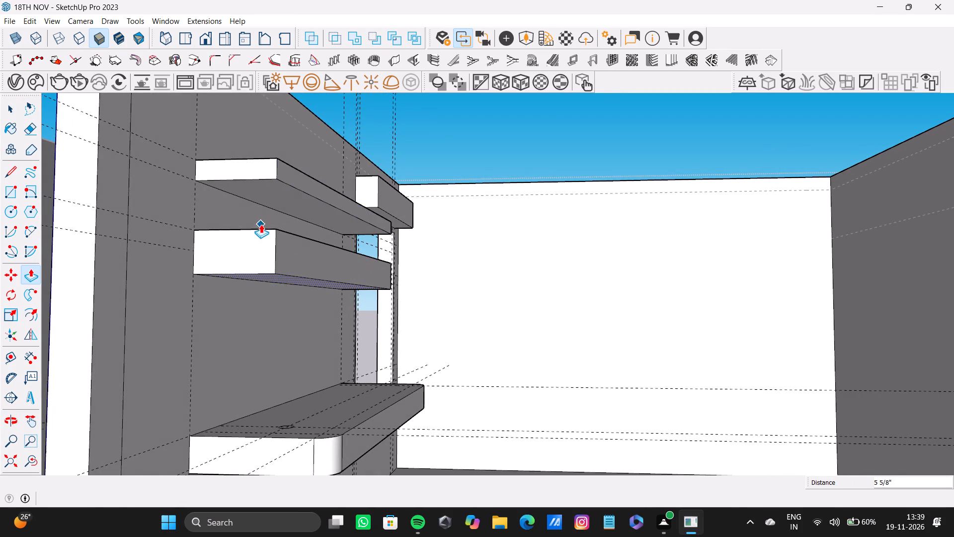
Push/Pull the lower shelf's top face down about 5 1/16" to thin the shelf and widen the gap under the upper one.
middle_click_drag(260, 224, 254, 327, "shift")
key("space")
left_click(256, 419)
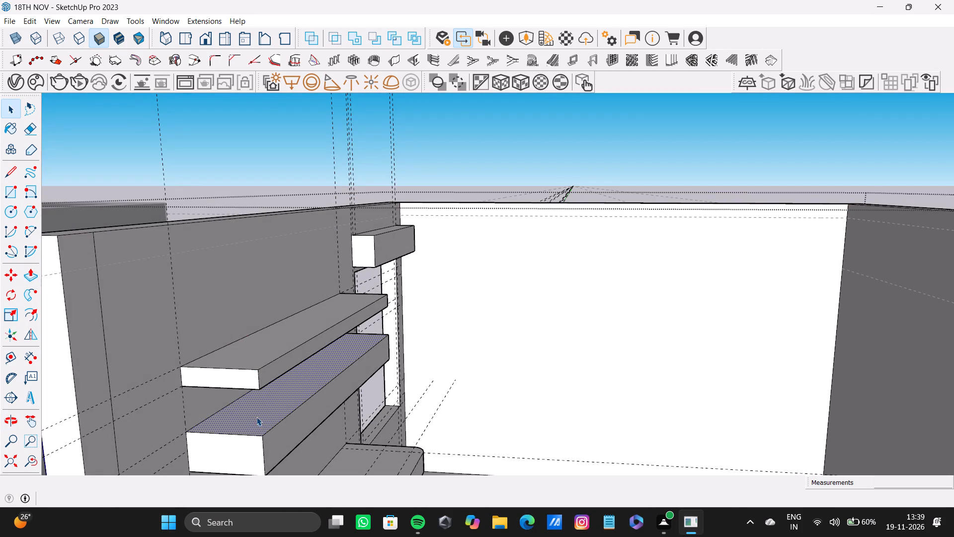
key("p")
left_click_drag(257, 417, 261, 434)
Examine the spacing of the two shelves and the rounded slab from below and above.
scroll(261, 428, "down", 4)
middle_click_drag(260, 428, 257, 343)
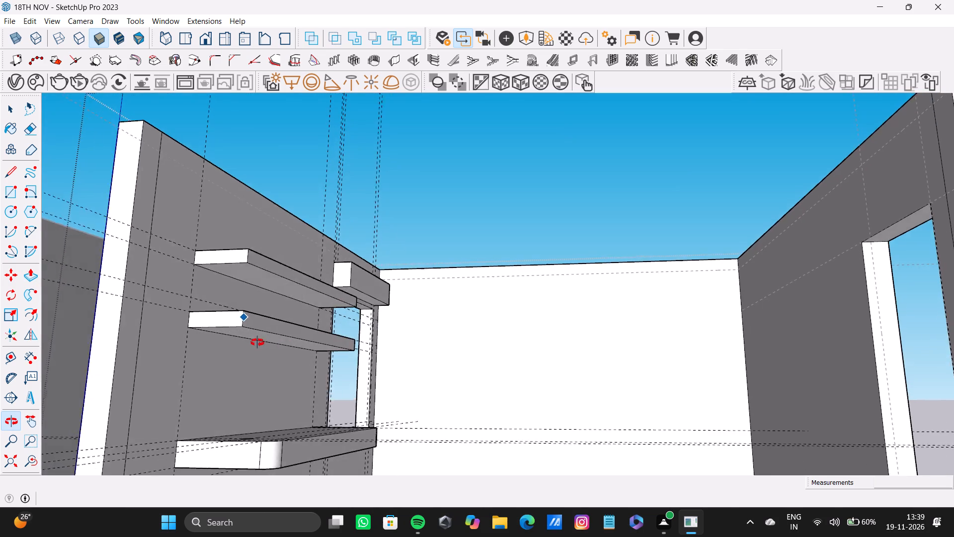
middle_click_drag(257, 343, 253, 327)
scroll(249, 326, "down", 3)
middle_click_drag(246, 331, 210, 472, "shift")
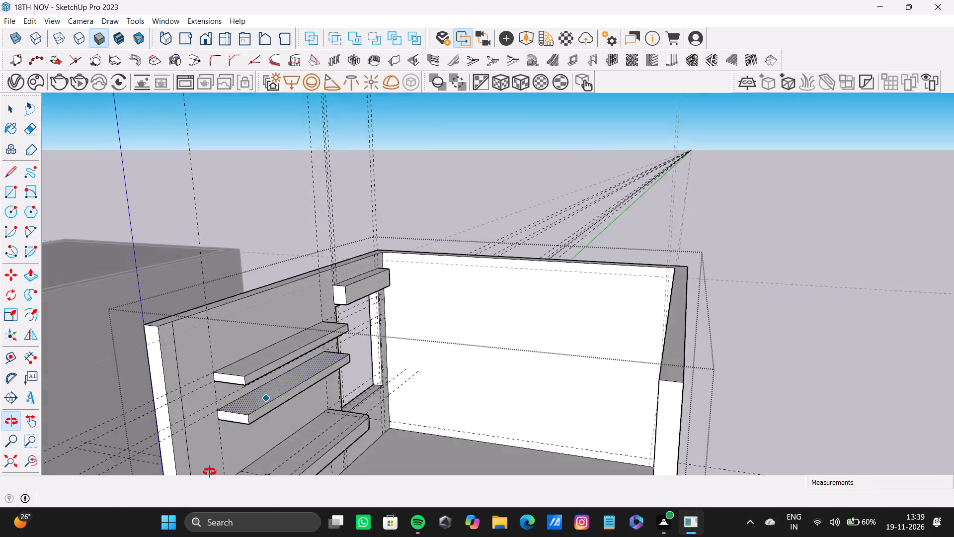
middle_click_drag(210, 472, 215, 277, "shift")
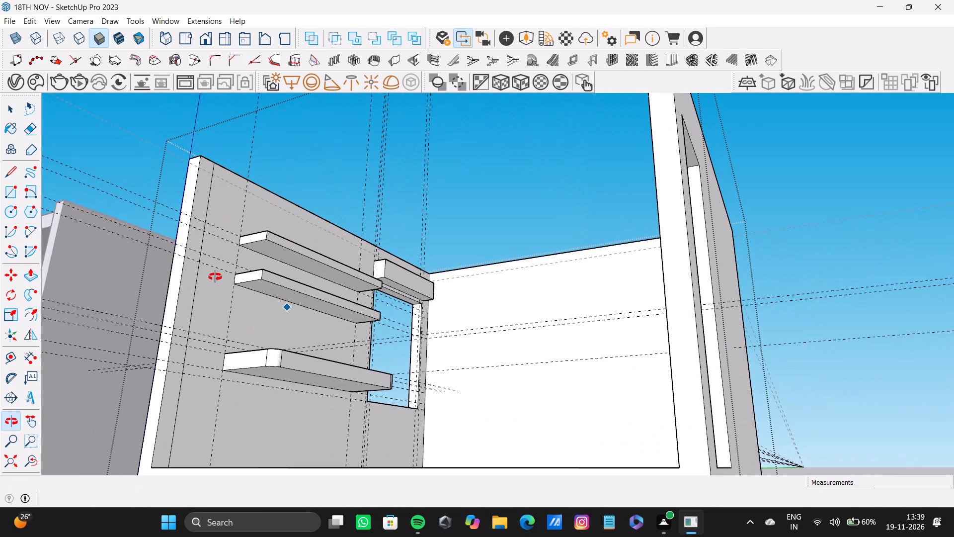
middle_click_drag(215, 277, 213, 281, "shift")
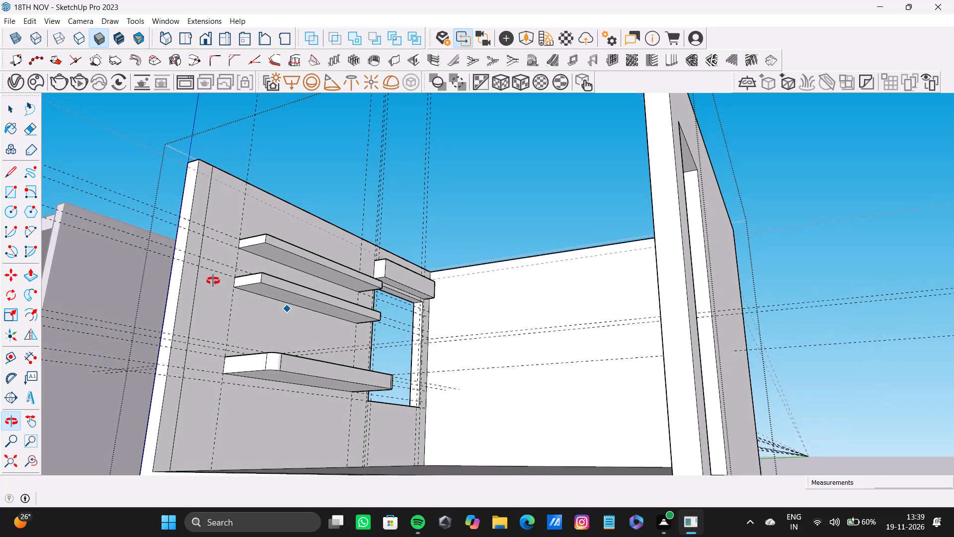
middle_click_drag(213, 281, 241, 408, "shift")
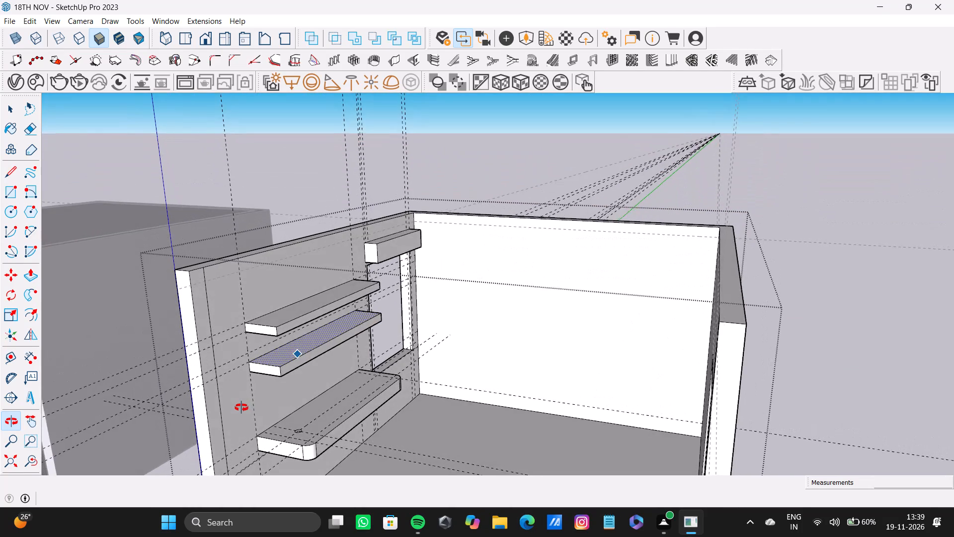
middle_click_drag(241, 408, 207, 422, "shift")
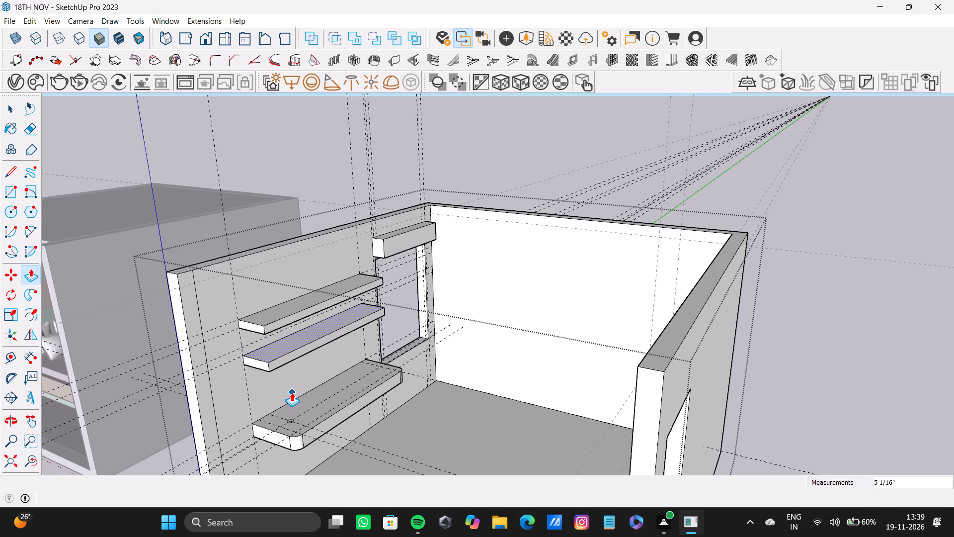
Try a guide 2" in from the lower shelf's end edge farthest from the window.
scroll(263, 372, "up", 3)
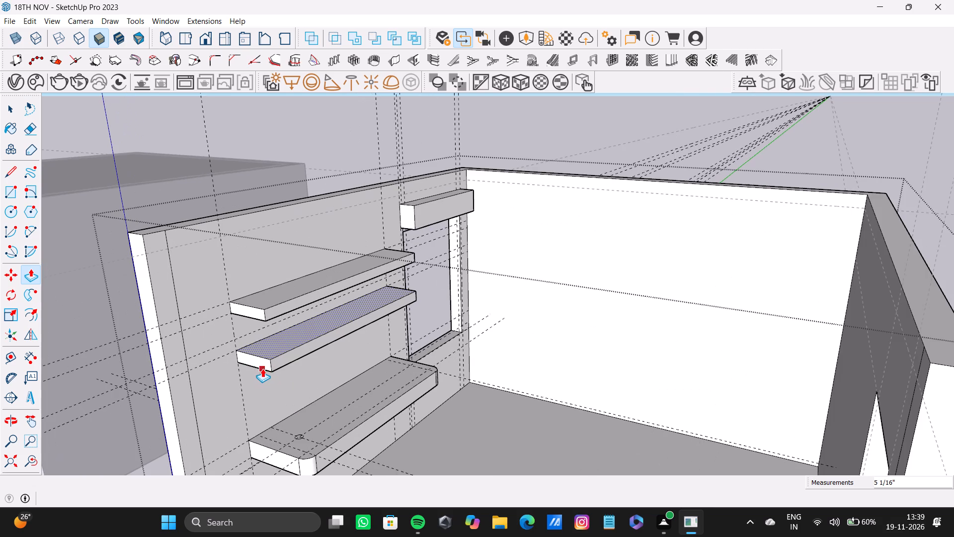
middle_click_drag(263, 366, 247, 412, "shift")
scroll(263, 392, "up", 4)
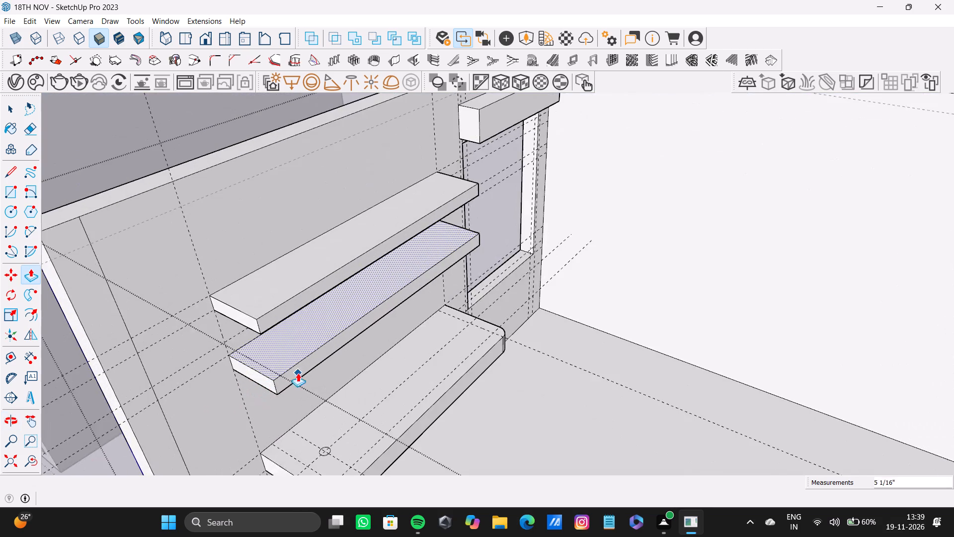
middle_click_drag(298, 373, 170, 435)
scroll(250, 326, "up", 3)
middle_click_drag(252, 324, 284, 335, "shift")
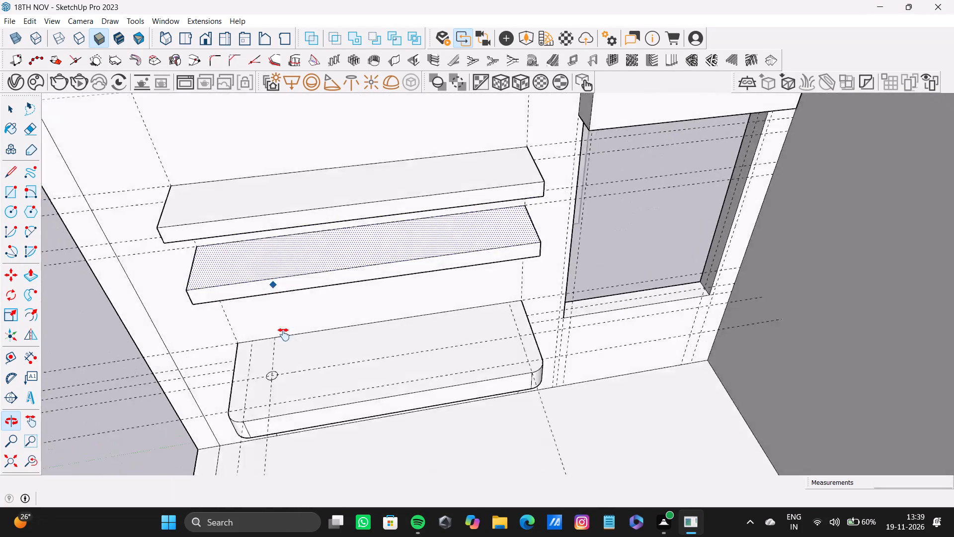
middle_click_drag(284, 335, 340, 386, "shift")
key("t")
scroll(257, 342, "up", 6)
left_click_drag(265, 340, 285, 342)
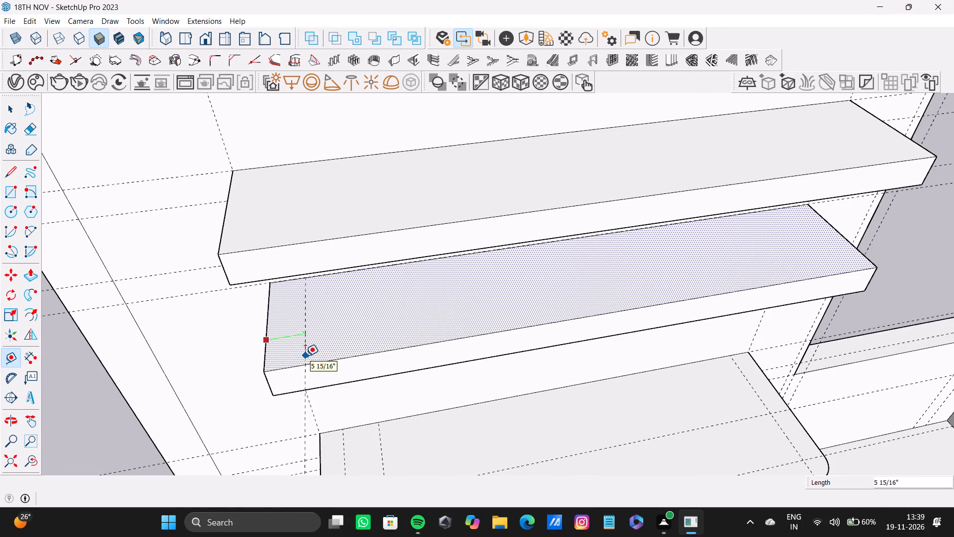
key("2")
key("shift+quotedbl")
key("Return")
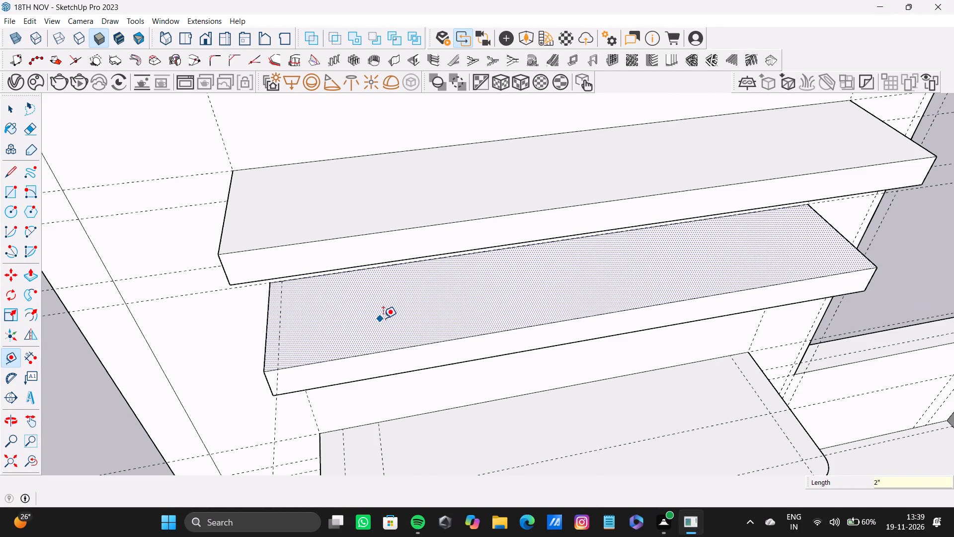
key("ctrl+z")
Place guides on the lower shelf's top face 5" in from both end edges and from the front edge.
left_click_drag(265, 345, 274, 345)
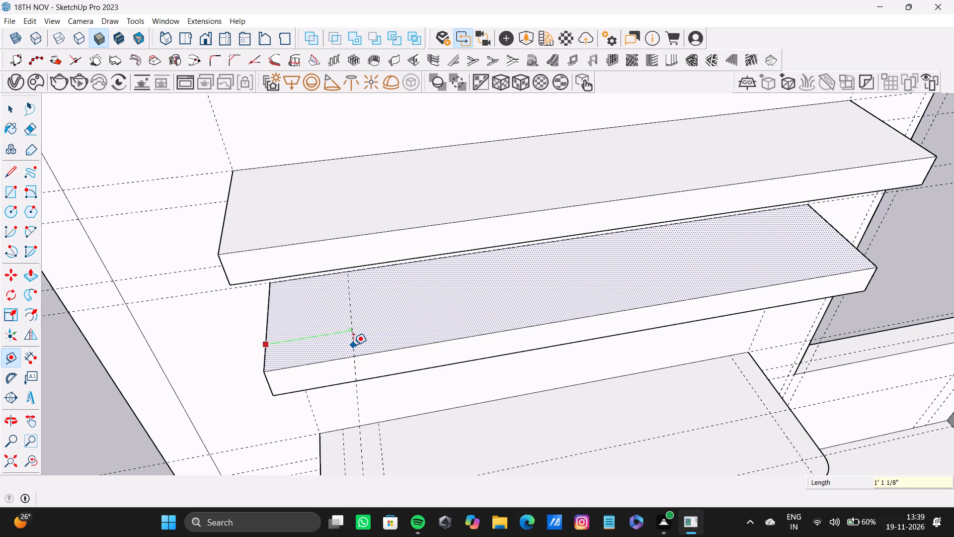
key("5")
key("shift+quotedbl")
key("Return")
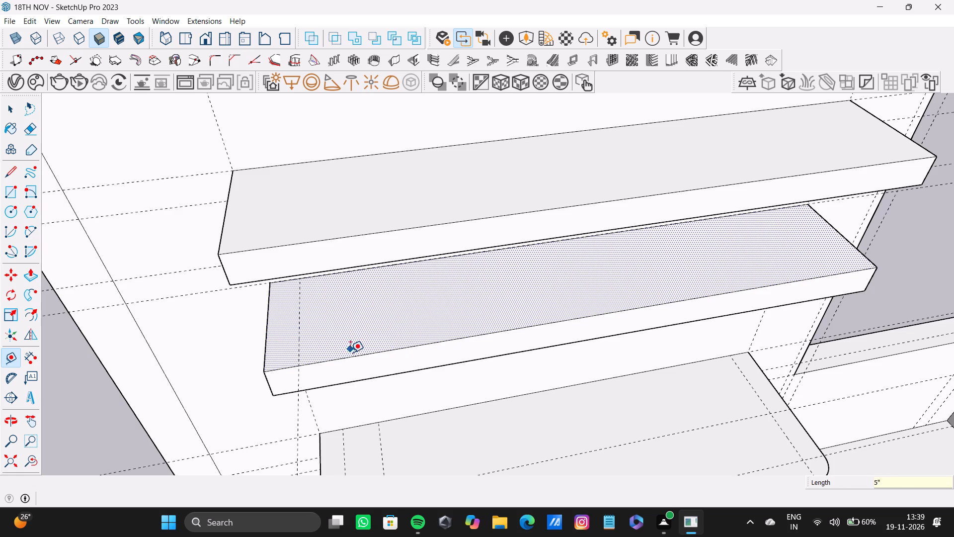
left_click(350, 355)
type("5\"")
key("Return")
middle_click_drag(425, 333, 384, 362, "shift")
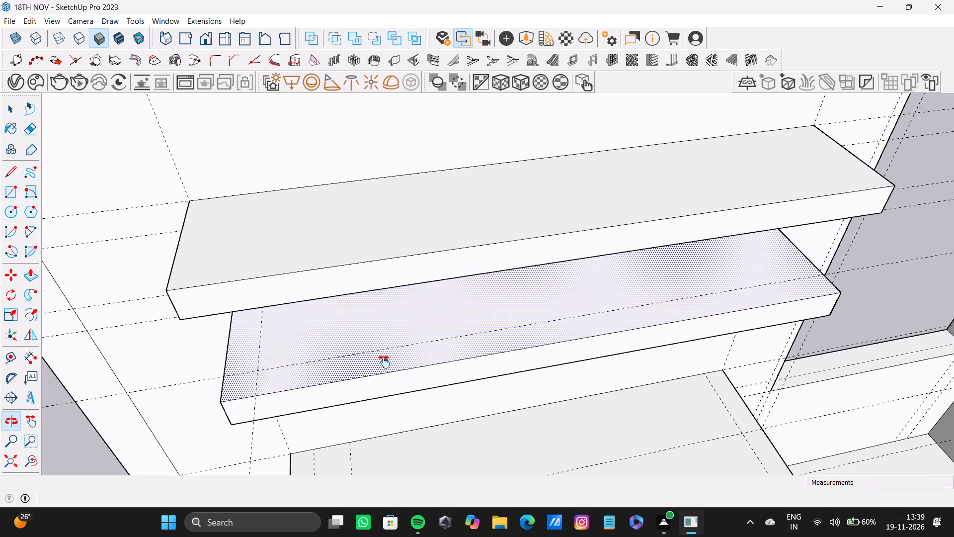
middle_click_drag(384, 362, 360, 371, "shift")
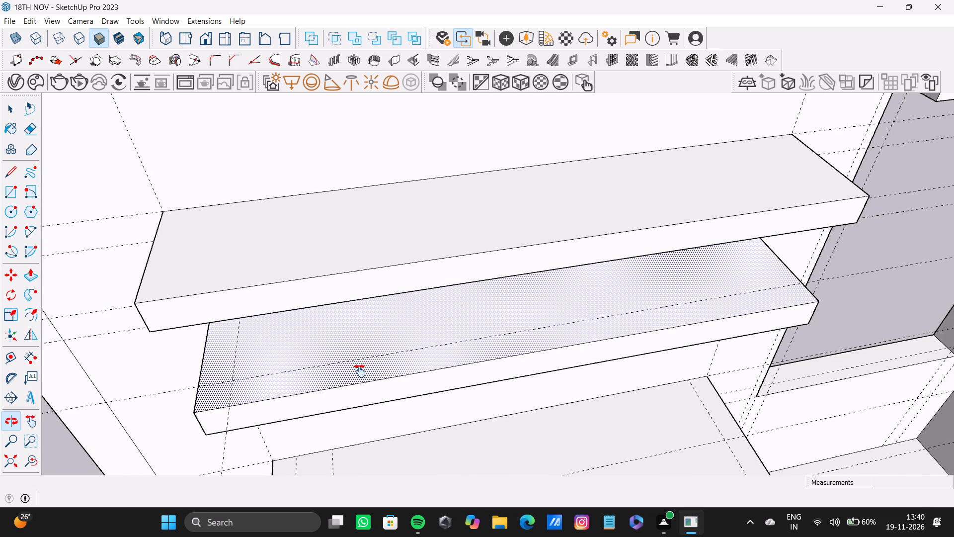
middle_click_drag(360, 371, 345, 376, "shift")
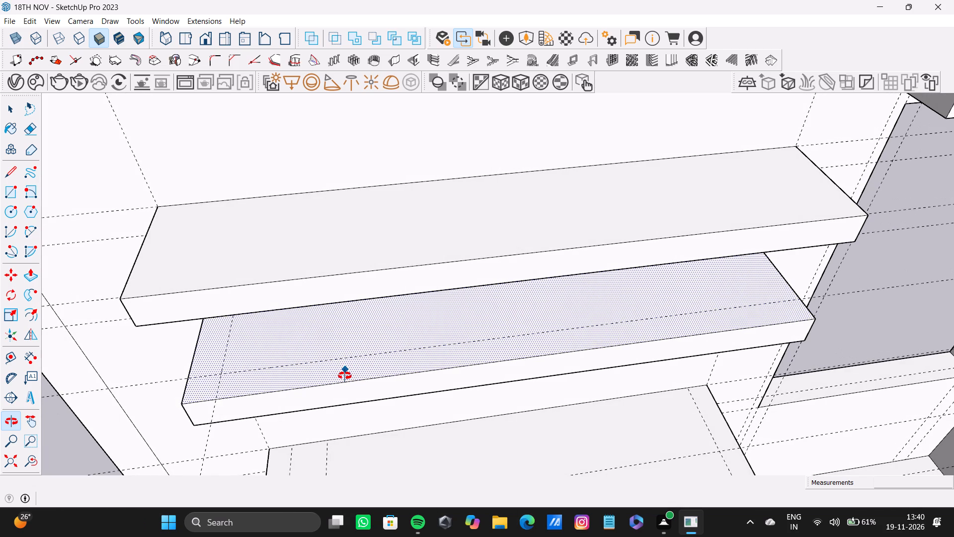
middle_click_drag(345, 376, 345, 376, "shift")
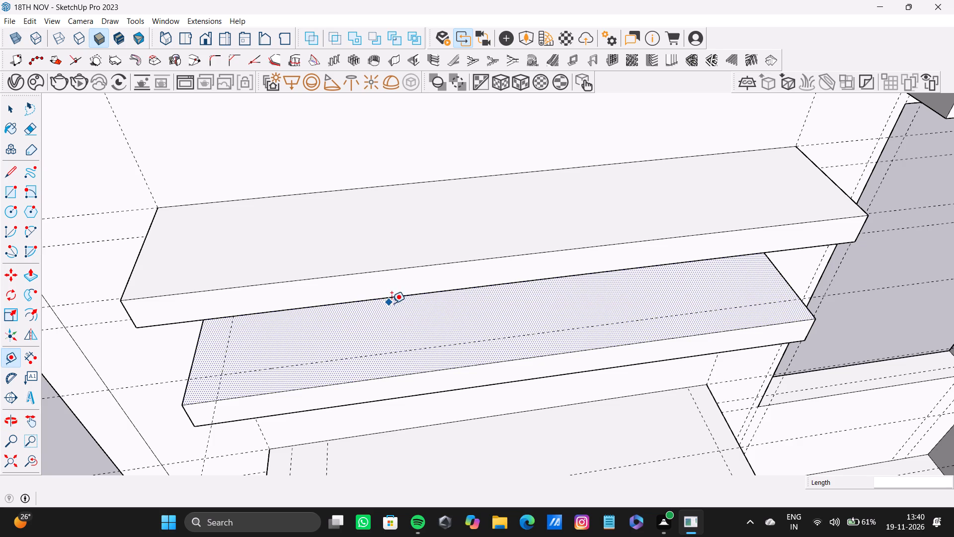
middle_click_drag(394, 305, 351, 270, "shift")
left_click(740, 243)
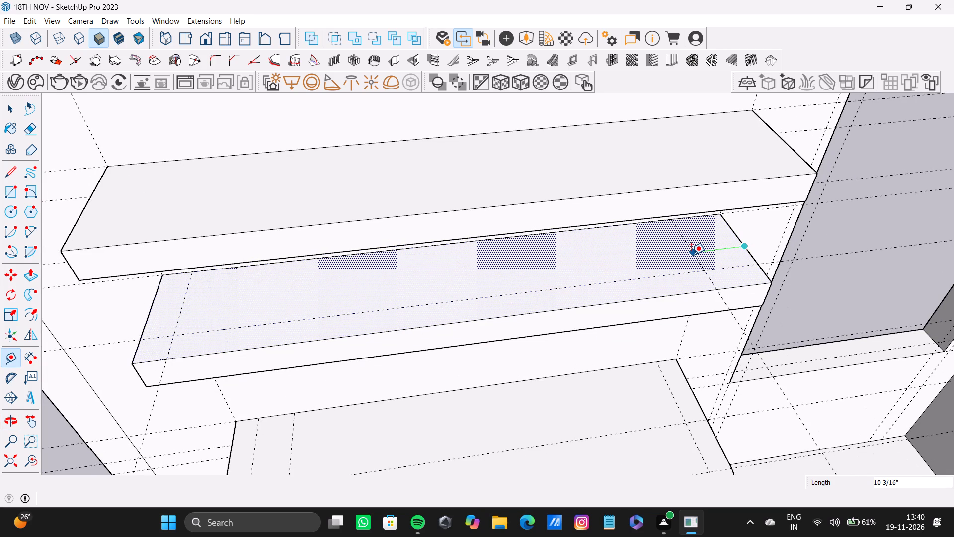
type("5\"")
key("Return")
Place matching guides on the upper shelf's top face 5" in from both end edges and from the front edge.
scroll(374, 213, "down", 2)
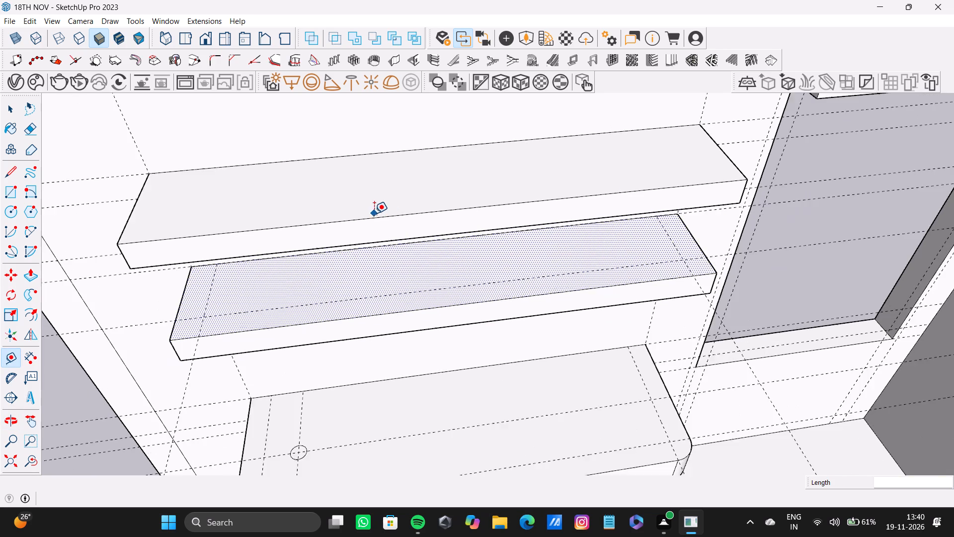
middle_click_drag(375, 216, 478, 261, "shift")
left_click_drag(232, 252, 248, 253)
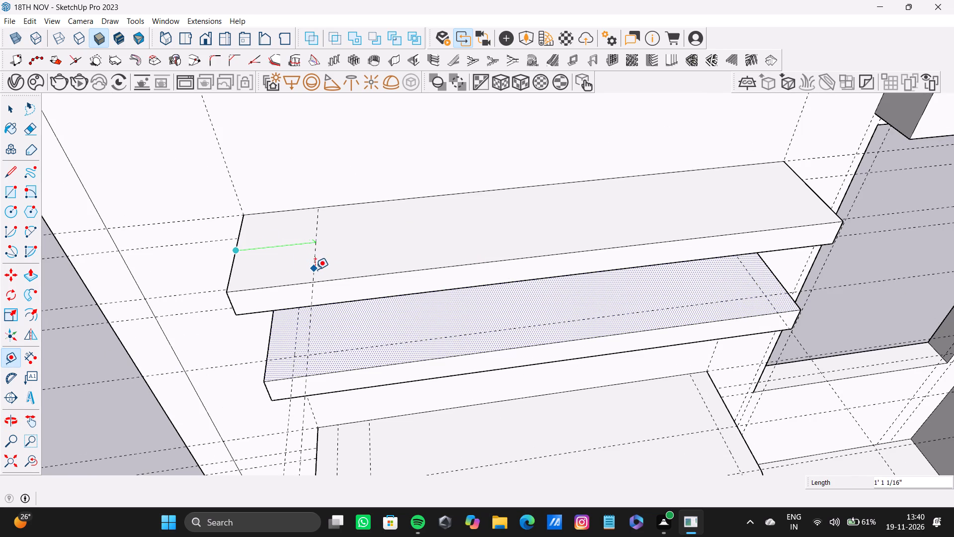
type("5\"")
key("Return")
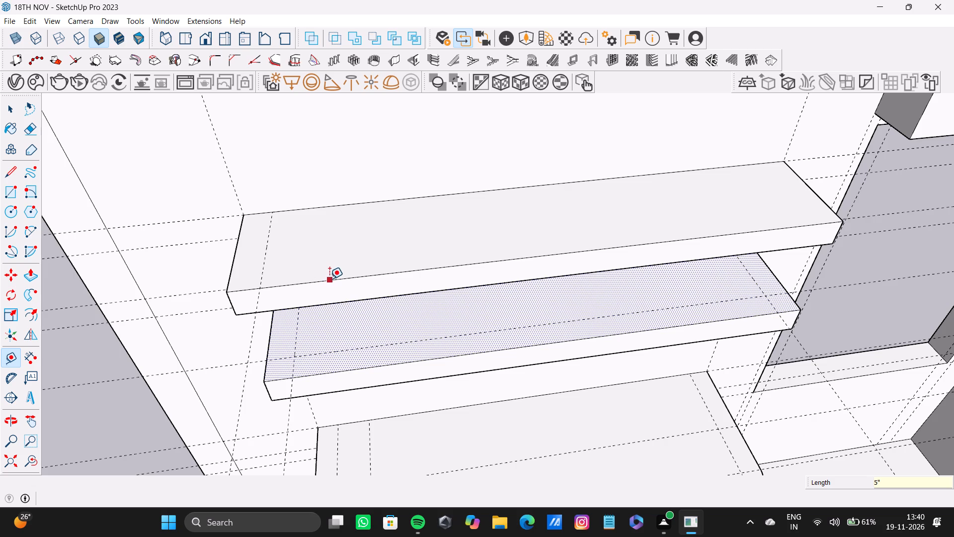
left_click(329, 279)
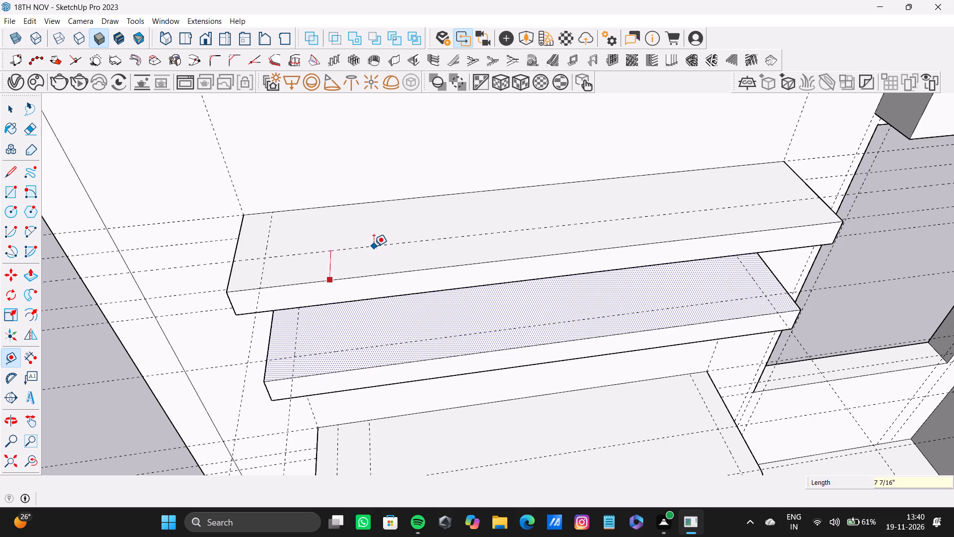
key("5")
key("shift+quotedbl")
key("Return")
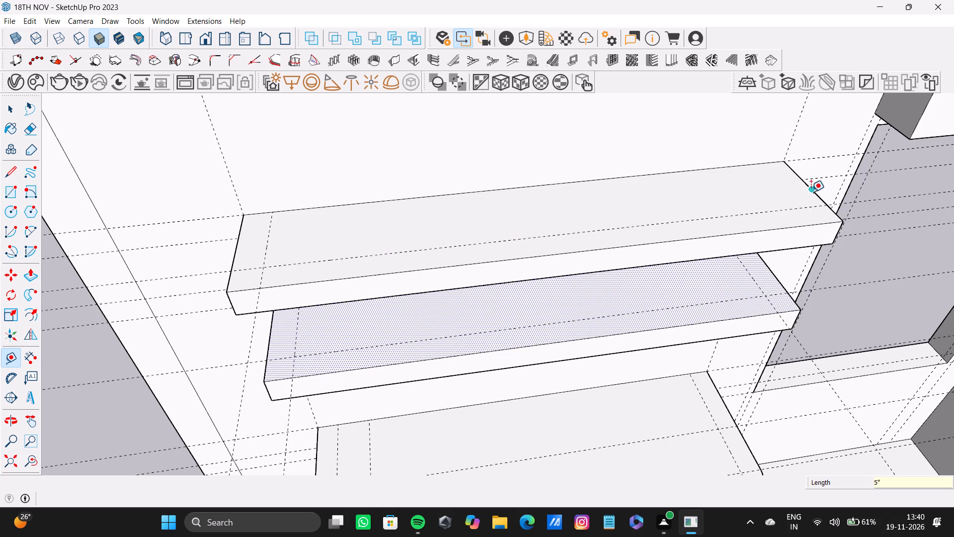
left_click(811, 192)
type("5\"")
key("Return")
key("space")
Round the lower shelf's front corner farthest from the window with a 5" radius arc, pushing the waste corner through the shelf's thickness.
key("a")
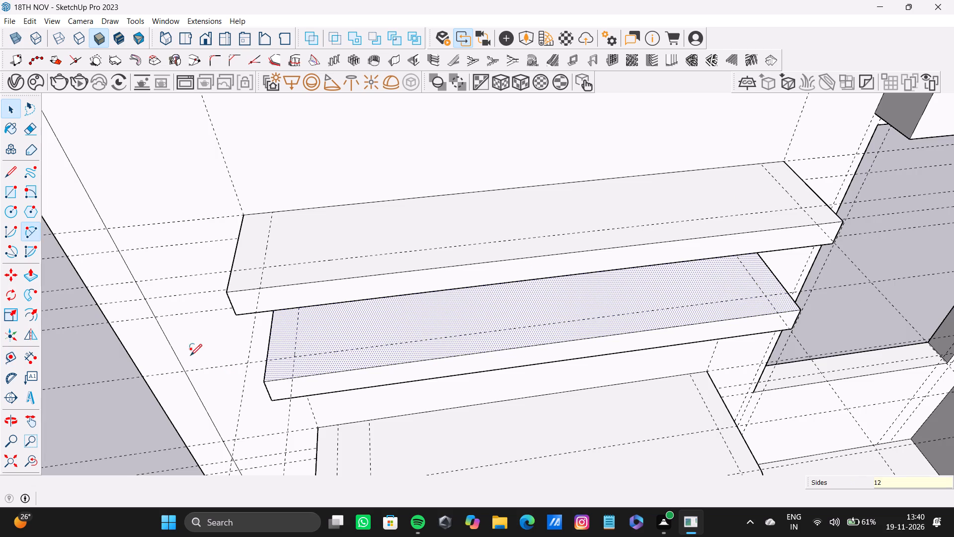
scroll(276, 376, "up", 9)
left_click(258, 349)
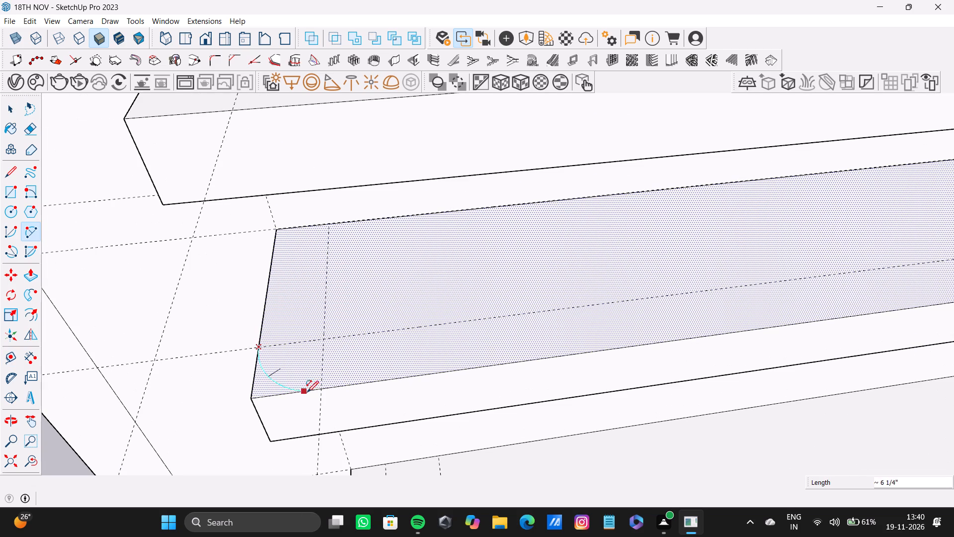
left_click(322, 385)
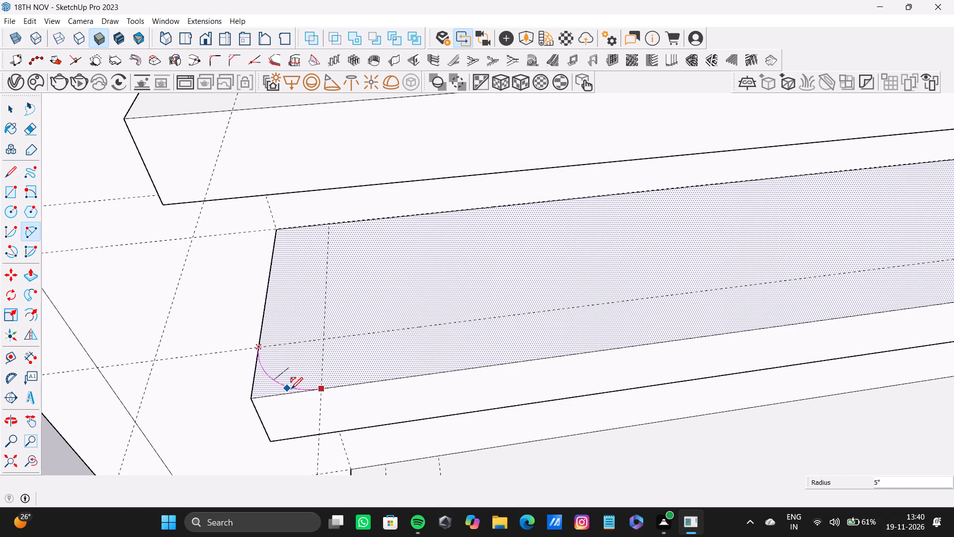
left_click(290, 389)
key("space")
left_click(272, 389)
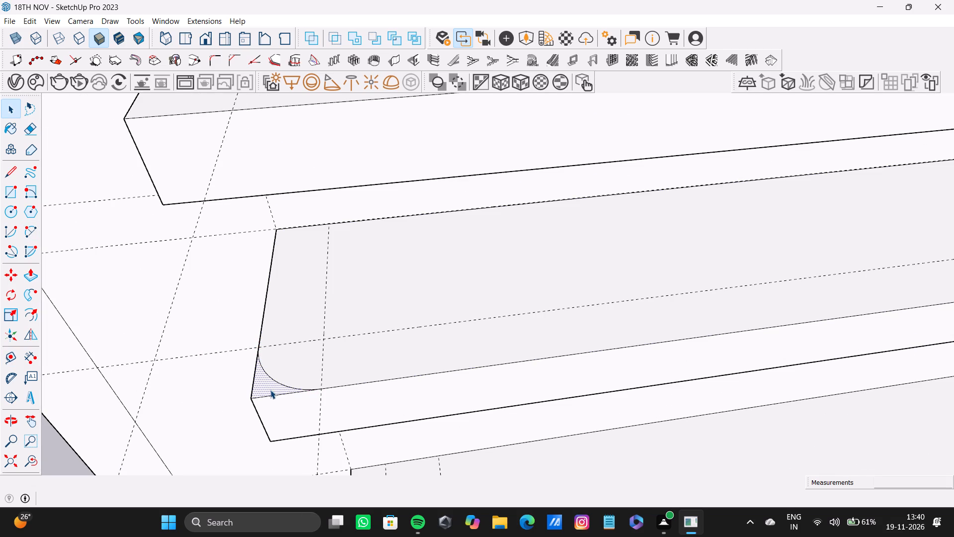
key("p")
left_click_drag(275, 386, 293, 468)
middle_click_drag(471, 376, 417, 416, "shift")
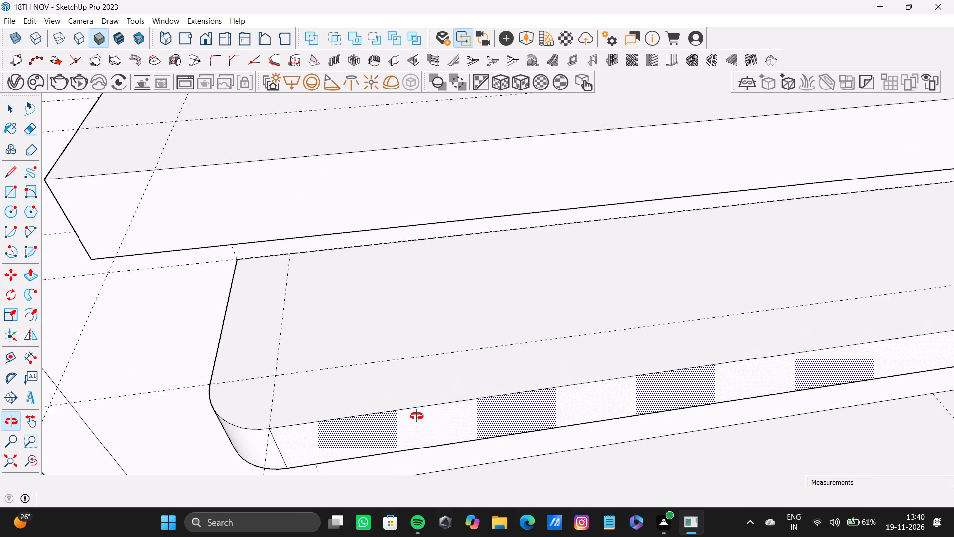
middle_click_drag(417, 416, 387, 416, "shift")
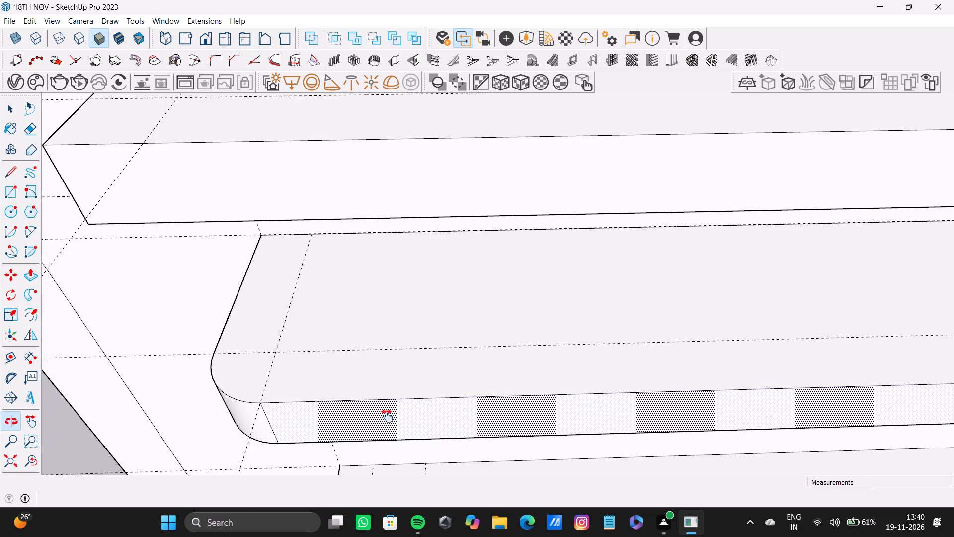
Round the lower shelf's front corner nearest the window with a 5" radius arc, pushing the waste corner through the shelf's thickness.
middle_click_drag(387, 416, 349, 408, "shift")
scroll(444, 368, "down", 2)
middle_click_drag(485, 367, 426, 374, "shift")
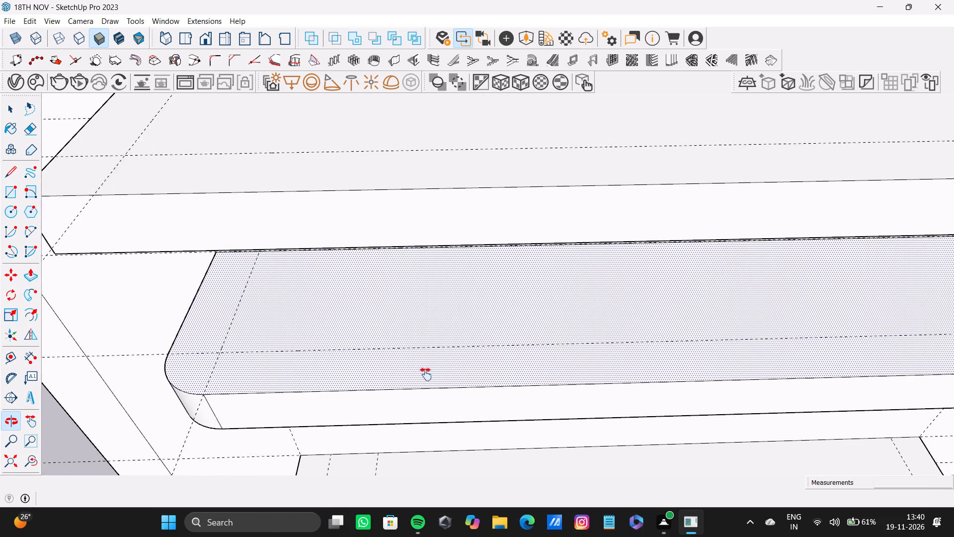
middle_click_drag(426, 374, 421, 377, "shift")
scroll(465, 367, "down", 2)
middle_click_drag(466, 367, 438, 367, "shift")
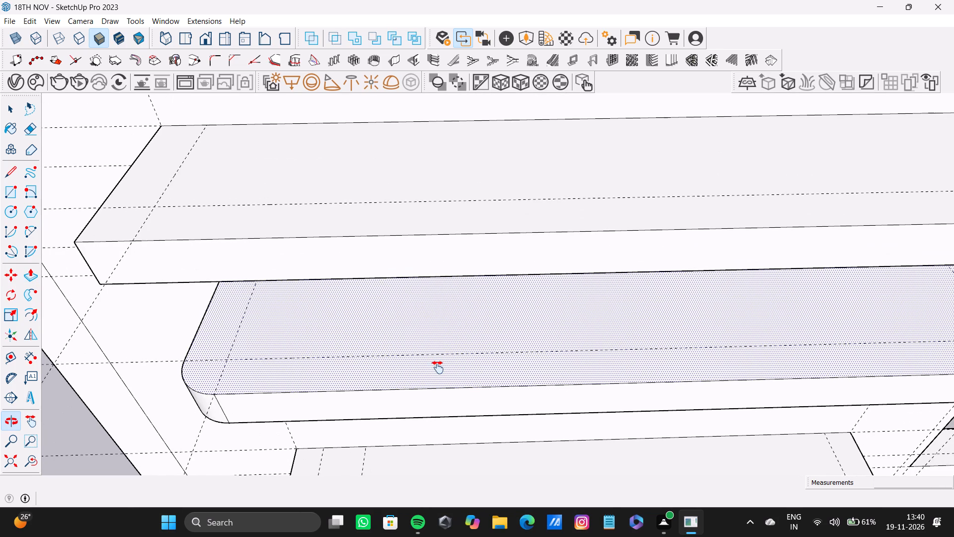
middle_click_drag(438, 367, 437, 367, "shift")
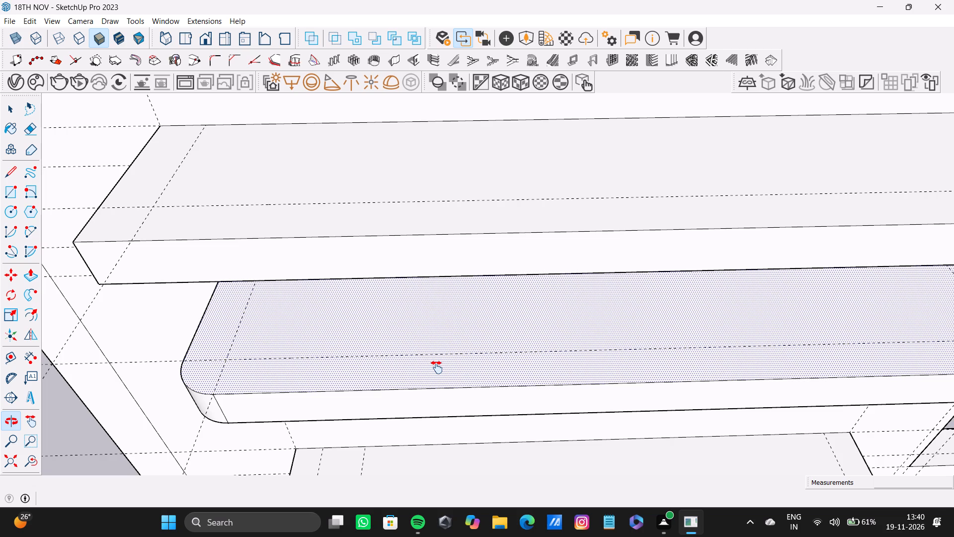
middle_click_drag(437, 367, 435, 367, "shift")
scroll(470, 377, "down", 4)
middle_click_drag(531, 381, 374, 368, "shift")
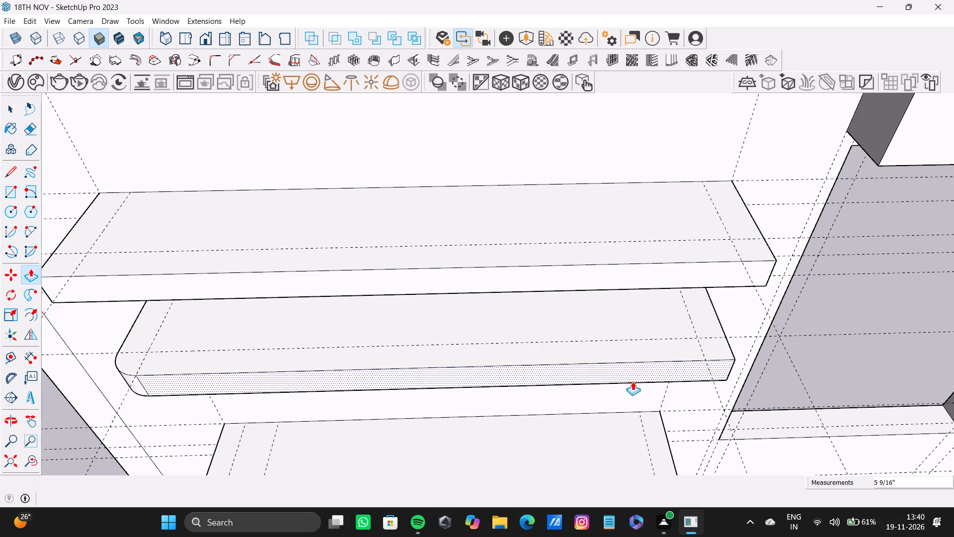
key("a")
scroll(718, 379, "up", 1)
middle_click_drag(718, 379, 661, 382)
scroll(670, 381, "up", 5)
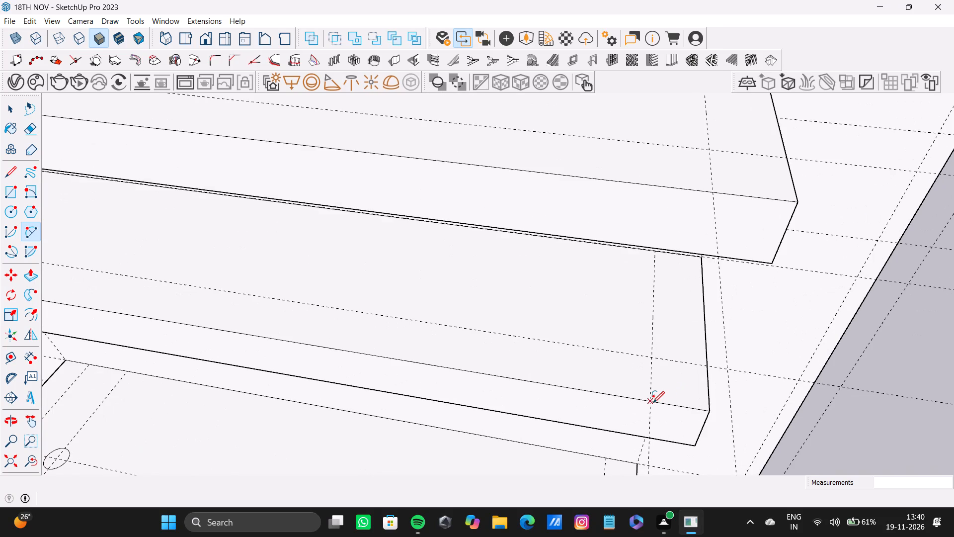
left_click(652, 403)
left_click(705, 367)
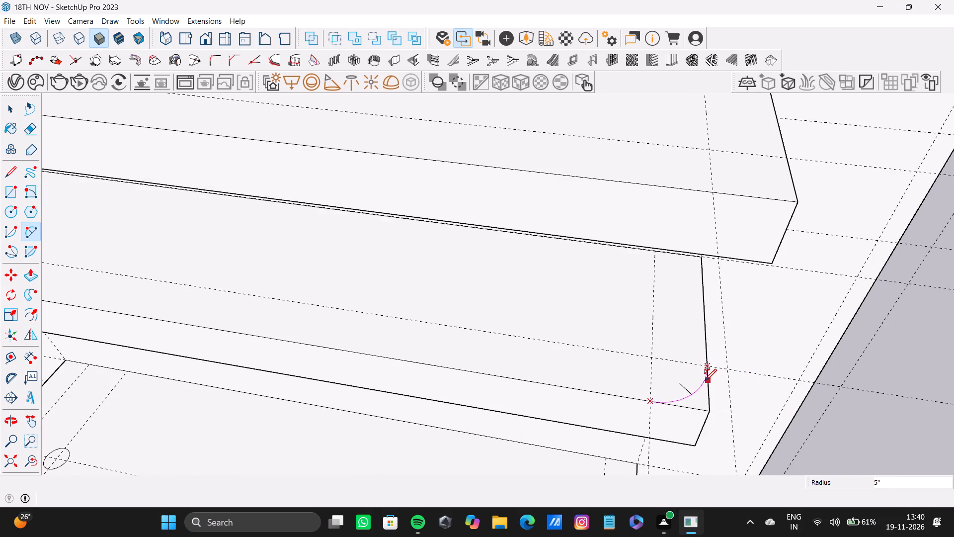
left_click(706, 381)
key("space")
left_click(698, 398)
key("p")
left_click_drag(699, 406, 687, 466)
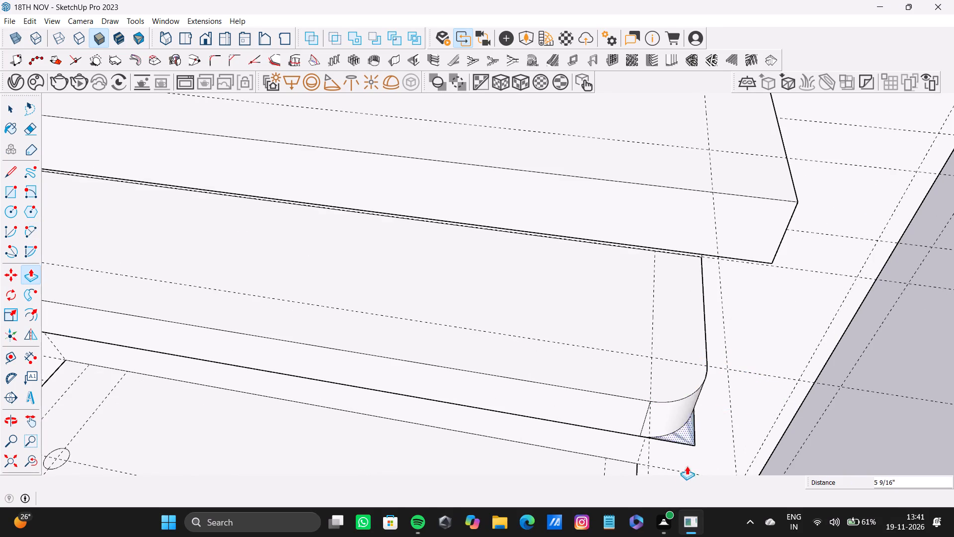
left_click_drag(687, 466, 685, 482)
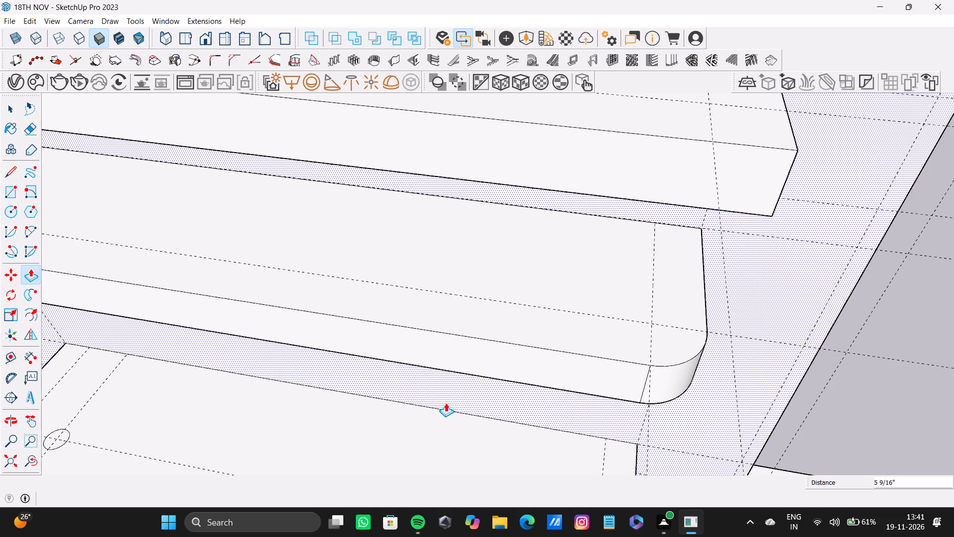
Round the upper shelf's front corner farthest from the window with an arc between the guides, pushing the waste corner 5" through the shelf.
scroll(686, 187, "down", 4)
middle_click_drag(666, 201, 645, 252, "shift")
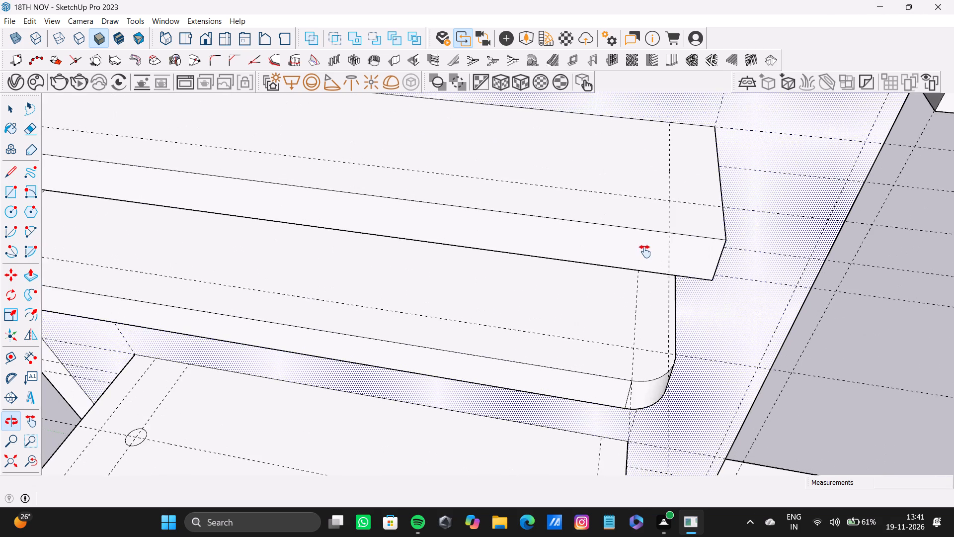
middle_click_drag(645, 252, 645, 254, "shift")
scroll(636, 297, "down", 3)
middle_click_drag(632, 293, 740, 334, "shift")
scroll(159, 217, "up", 4)
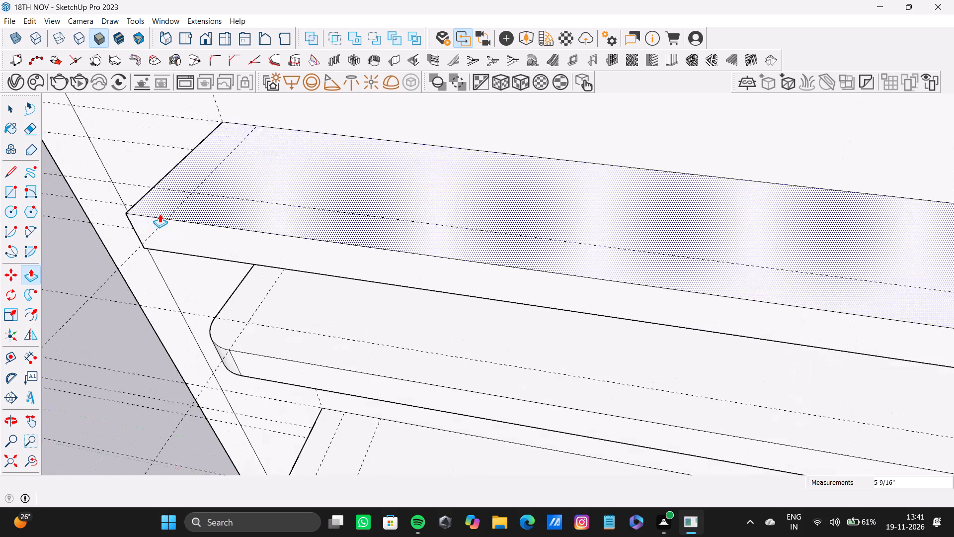
middle_click_drag(159, 213, 329, 282, "shift")
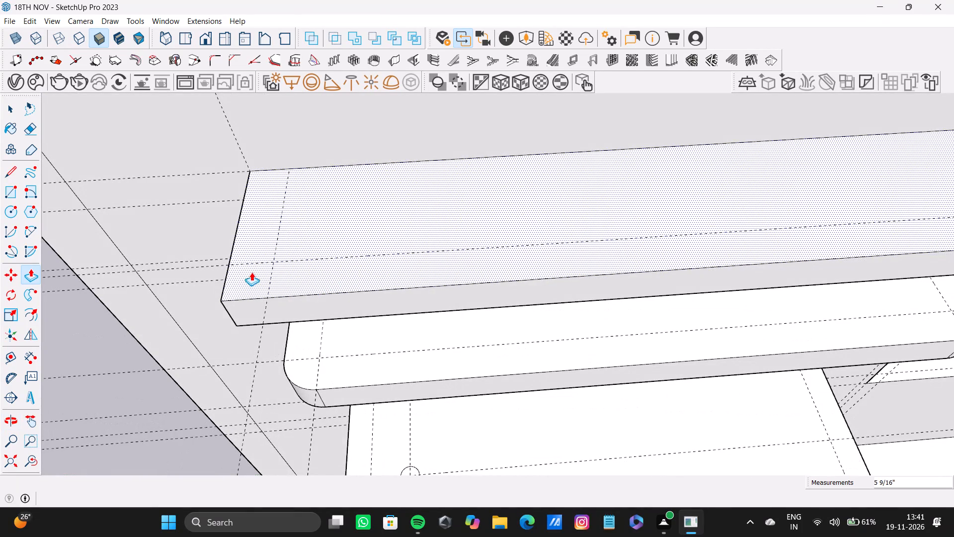
key("a")
scroll(228, 274, "up", 7)
left_click(224, 261)
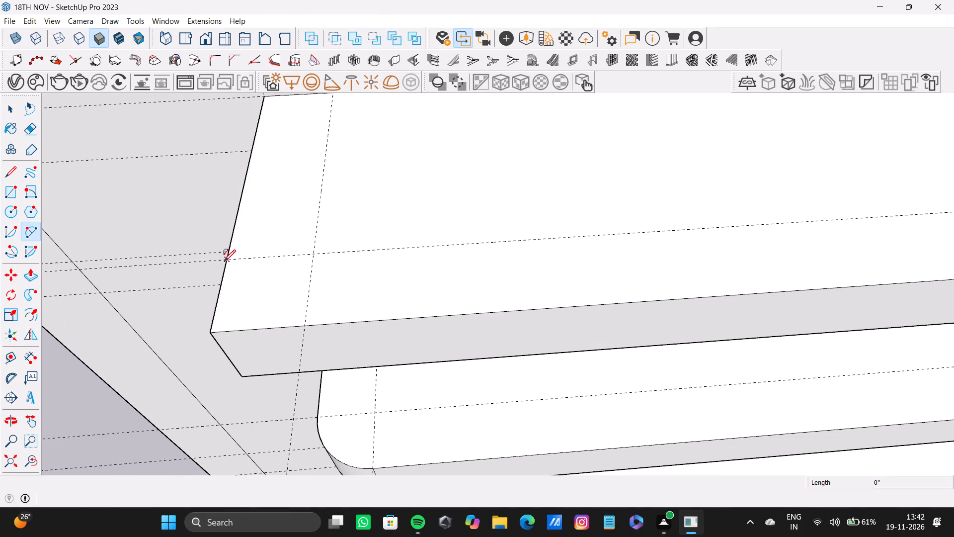
left_click(300, 323)
left_click(254, 315)
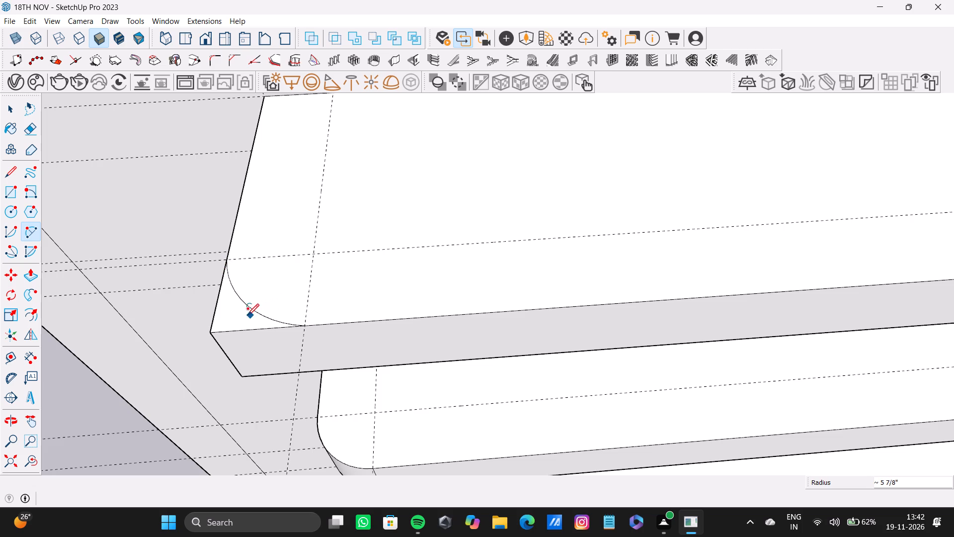
key("space")
left_click(241, 319)
key("p")
left_click_drag(241, 319, 247, 375)
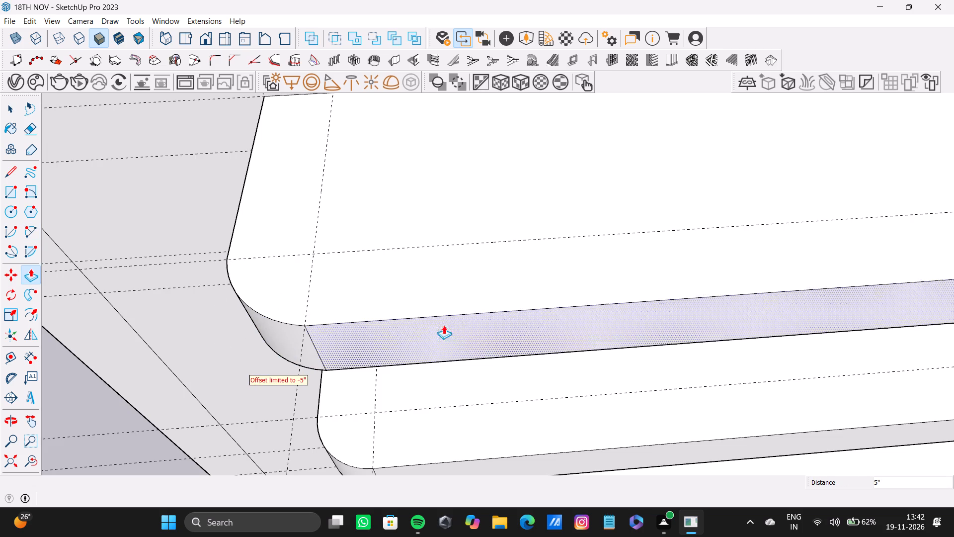
Round the upper shelf's front corner nearest the window with a 5" radius arc, pushing the waste corner 5" through the shelf.
middle_click_drag(503, 296, 434, 323, "shift")
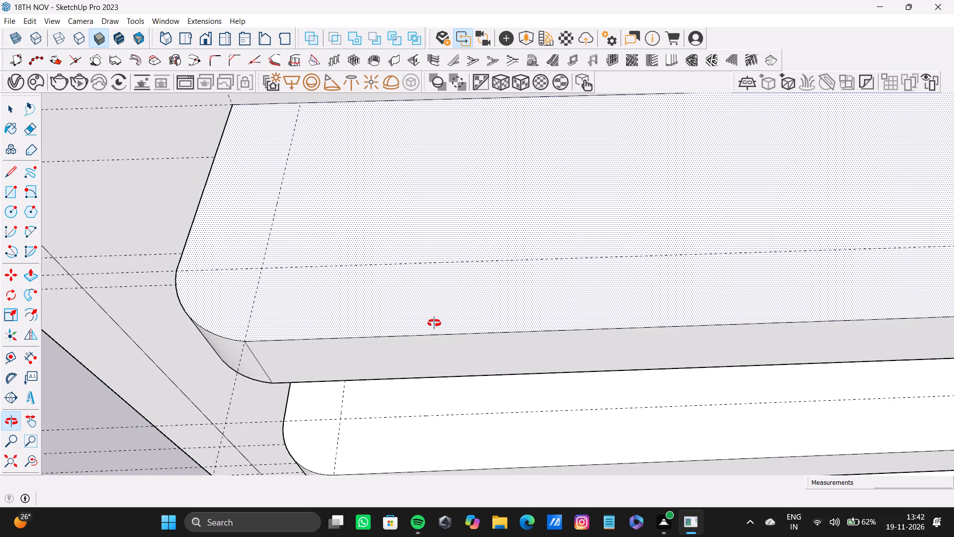
middle_click_drag(434, 323, 434, 323, "shift")
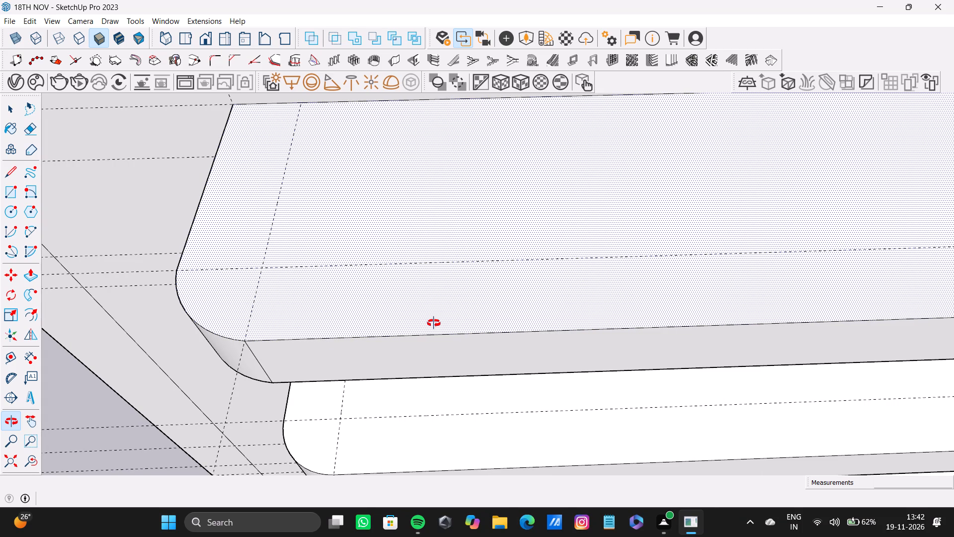
middle_click_drag(434, 323, 434, 324, "shift")
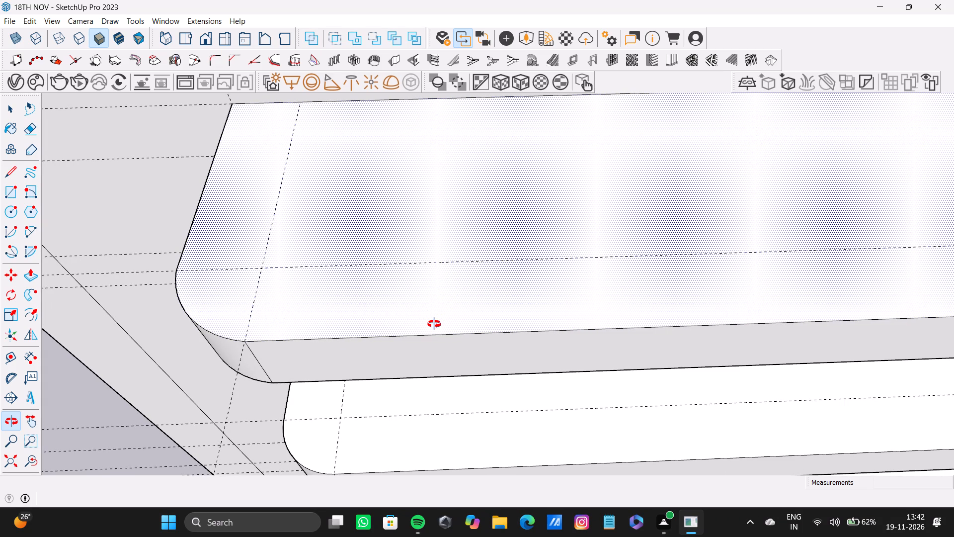
middle_click_drag(434, 324, 423, 326, "shift")
scroll(444, 324, "down", 7)
middle_click_drag(606, 337, 356, 304, "shift")
scroll(511, 301, "down", 3)
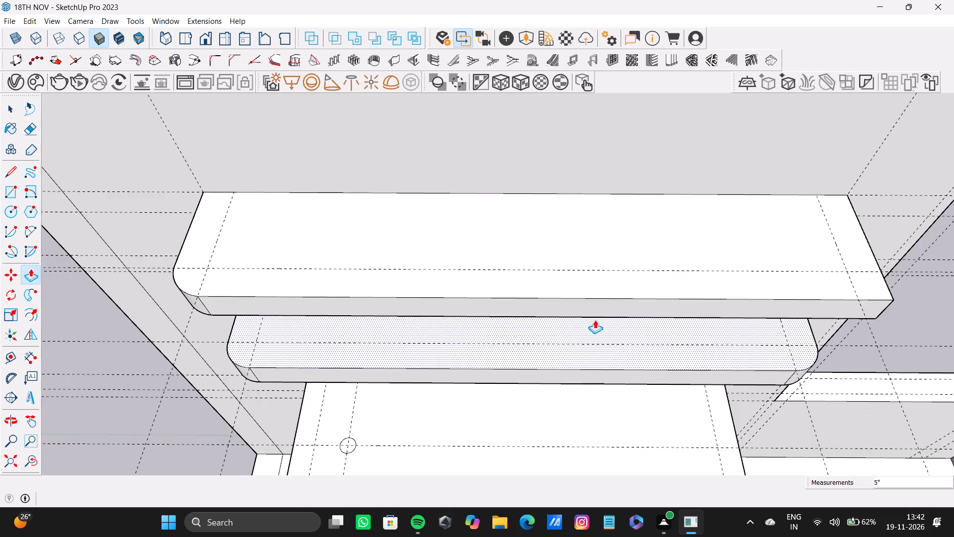
middle_click_drag(598, 320, 531, 324, "shift")
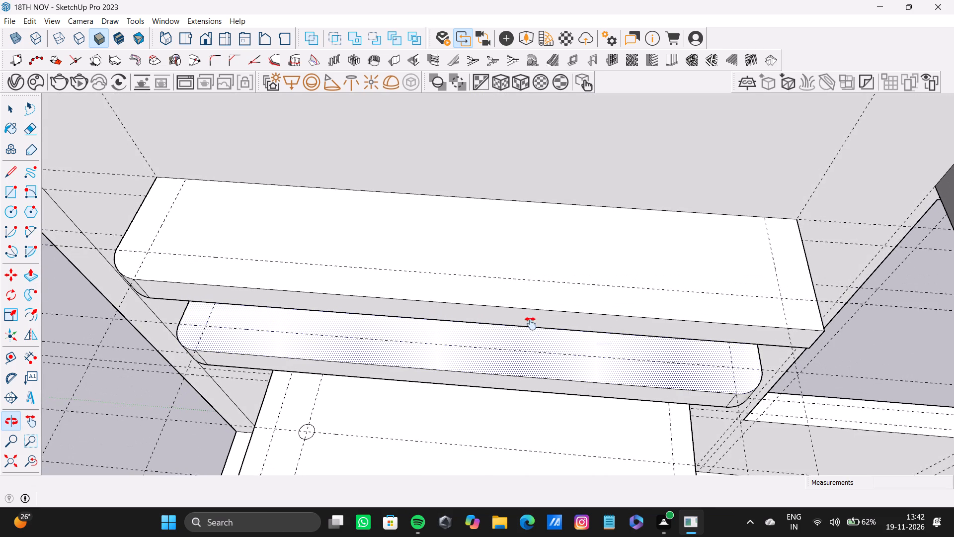
middle_click_drag(531, 324, 531, 320, "shift")
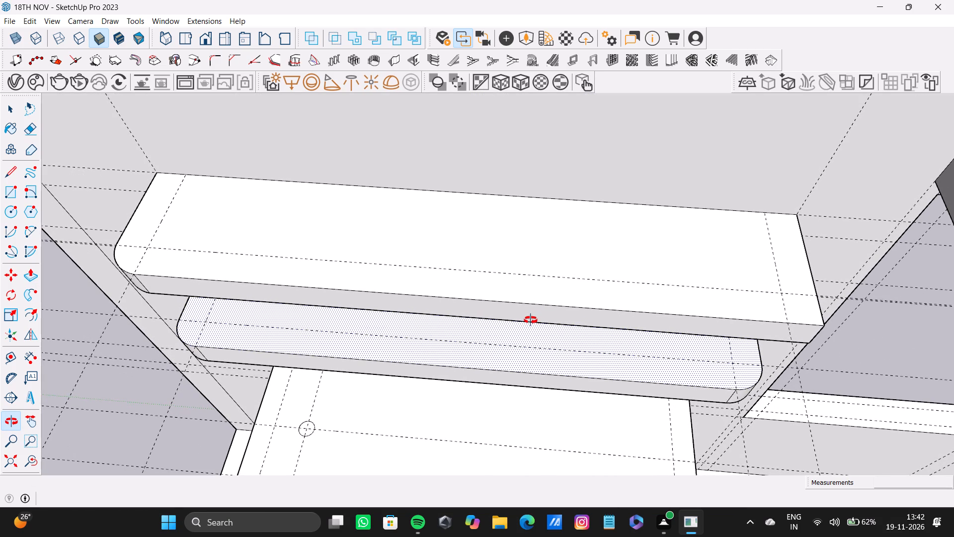
middle_click_drag(531, 320, 528, 322, "shift")
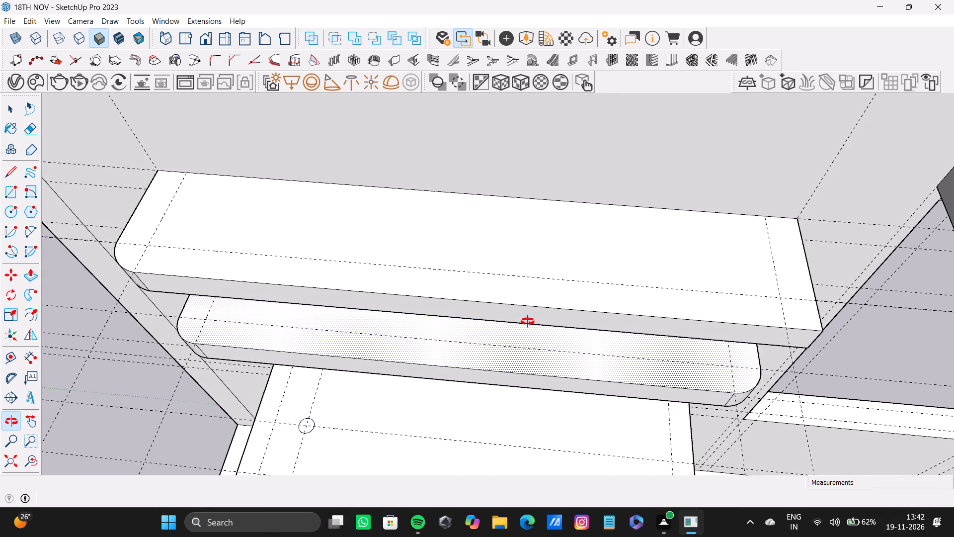
middle_click_drag(528, 322, 528, 324, "shift")
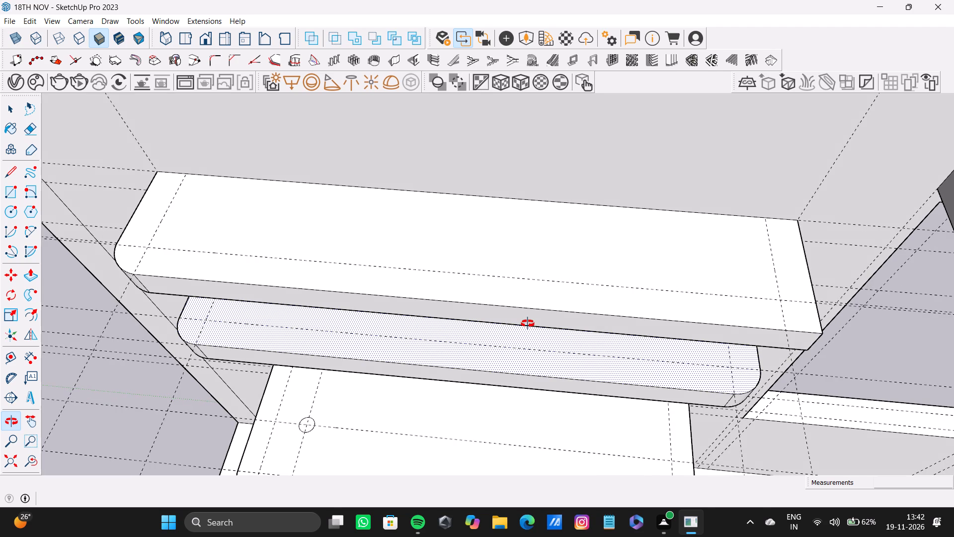
middle_click_drag(528, 324, 446, 289, "shift")
middle_click_drag(727, 278, 701, 283)
key("a")
middle_click_drag(675, 310, 649, 308)
scroll(709, 318, "up", 1)
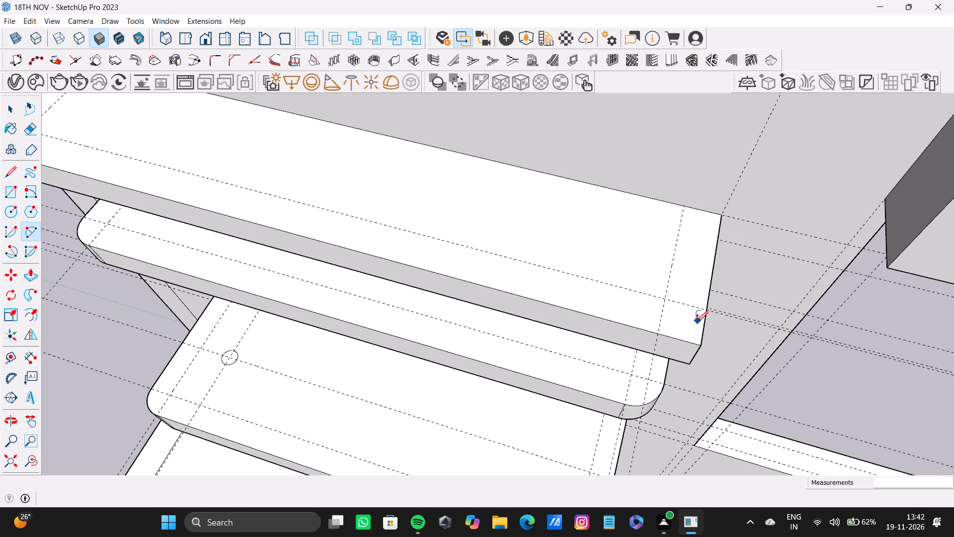
key("a")
scroll(666, 346, "up", 3)
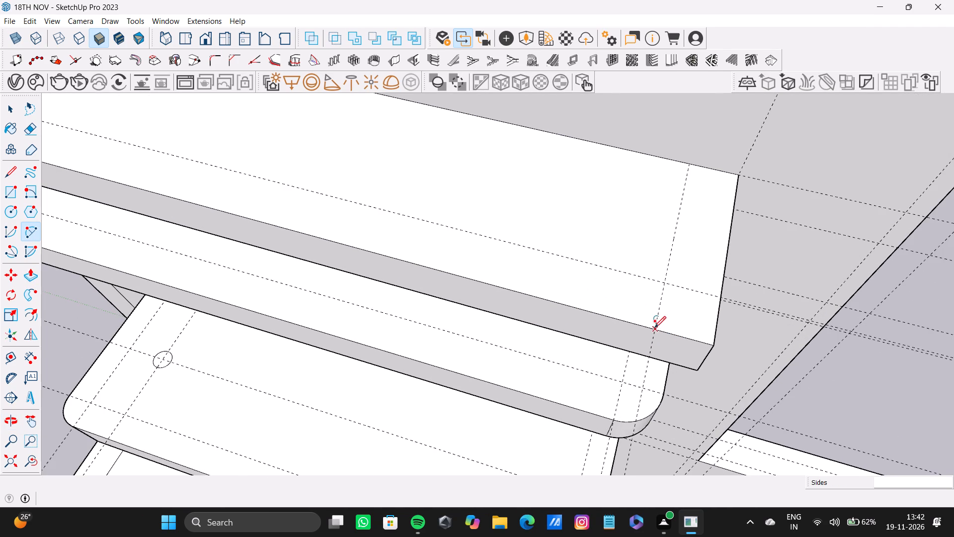
left_click_drag(654, 328, 664, 324)
left_click(718, 297)
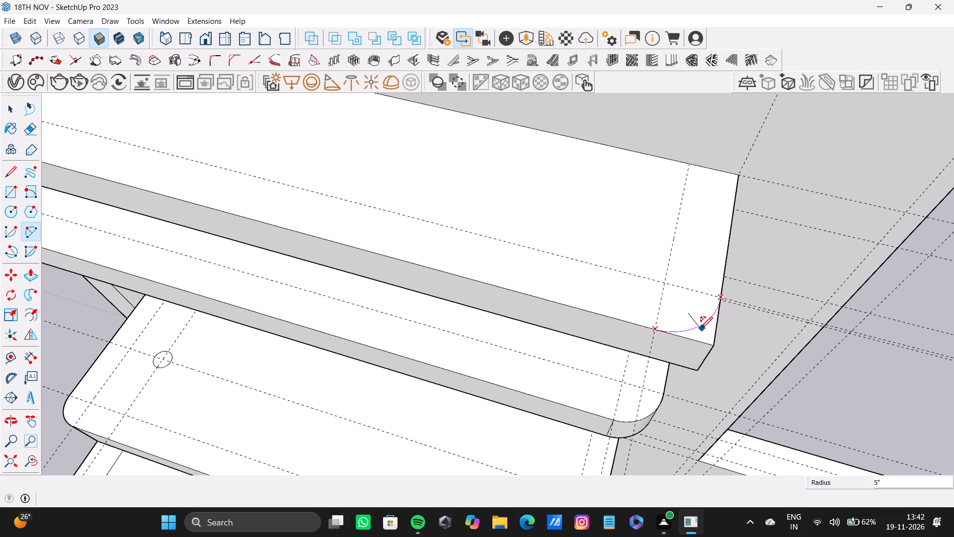
left_click(696, 329)
key("space")
left_click(703, 341)
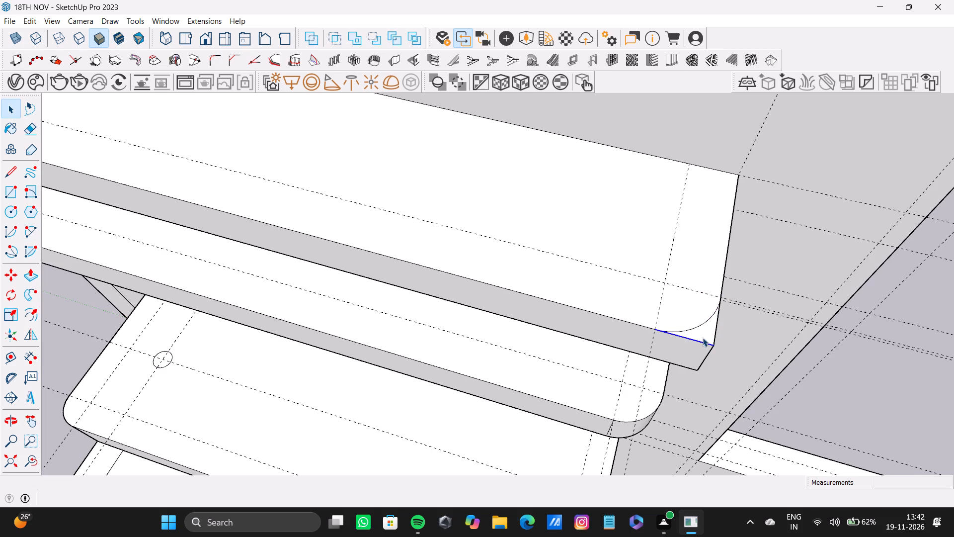
left_click(706, 335)
key("p")
left_click_drag(708, 337, 702, 377)
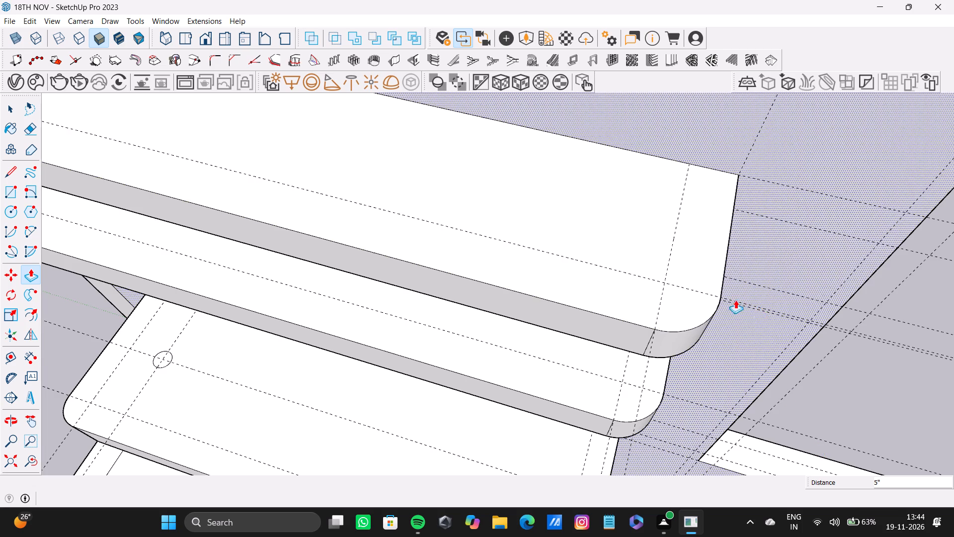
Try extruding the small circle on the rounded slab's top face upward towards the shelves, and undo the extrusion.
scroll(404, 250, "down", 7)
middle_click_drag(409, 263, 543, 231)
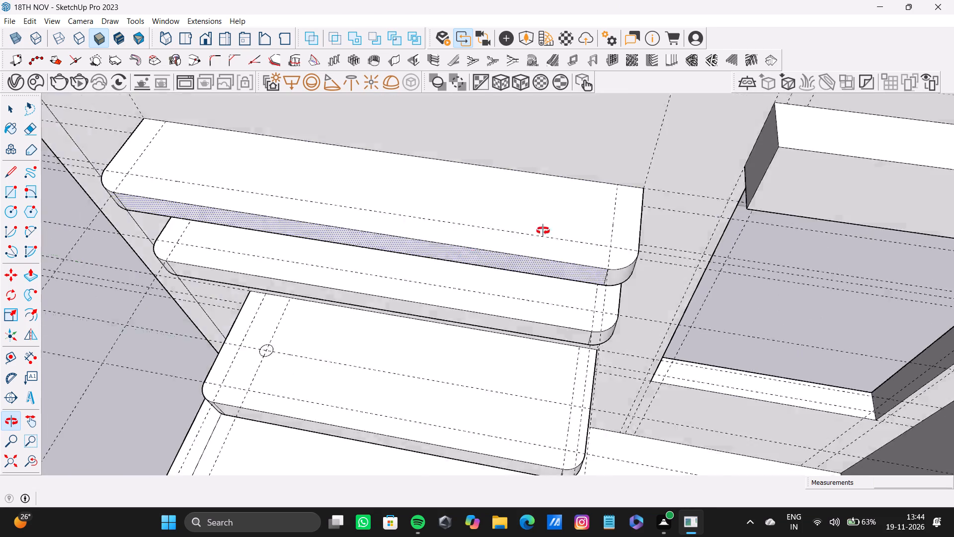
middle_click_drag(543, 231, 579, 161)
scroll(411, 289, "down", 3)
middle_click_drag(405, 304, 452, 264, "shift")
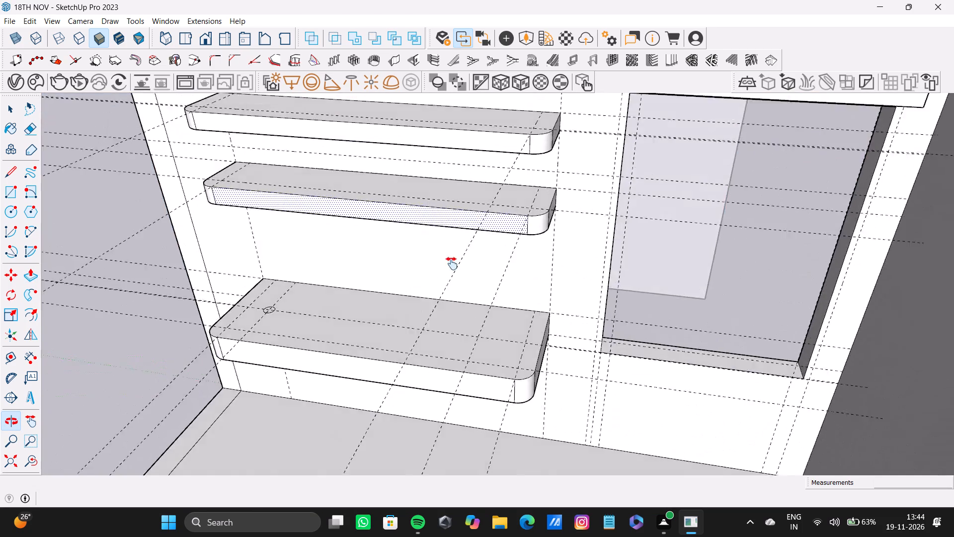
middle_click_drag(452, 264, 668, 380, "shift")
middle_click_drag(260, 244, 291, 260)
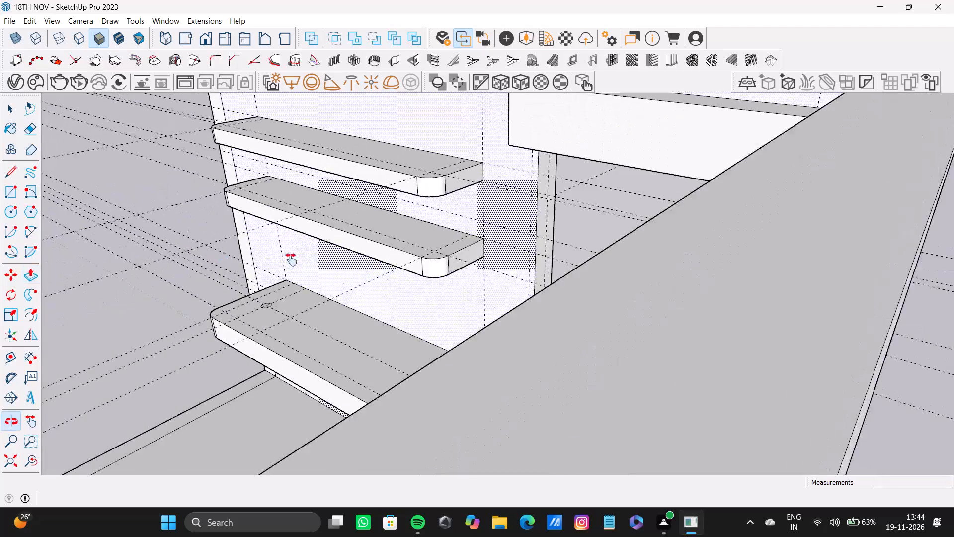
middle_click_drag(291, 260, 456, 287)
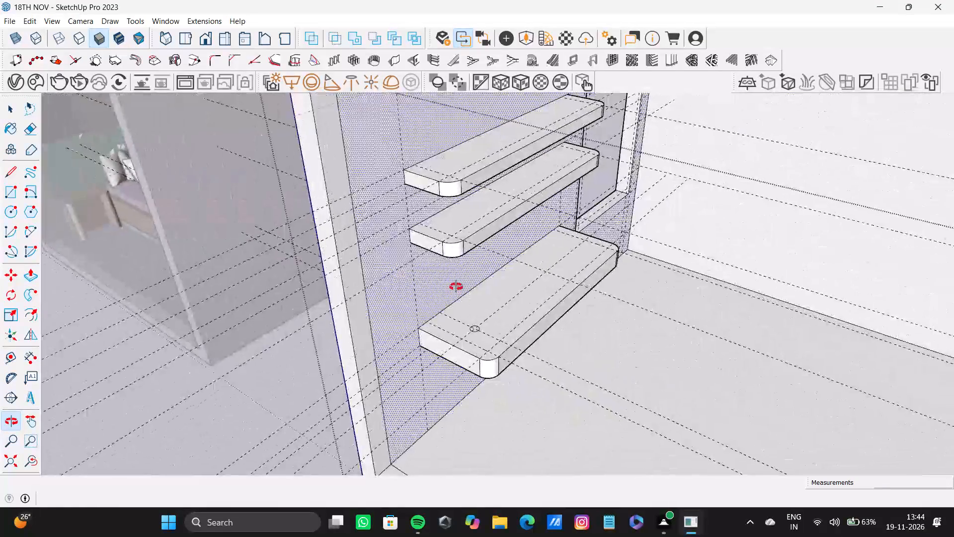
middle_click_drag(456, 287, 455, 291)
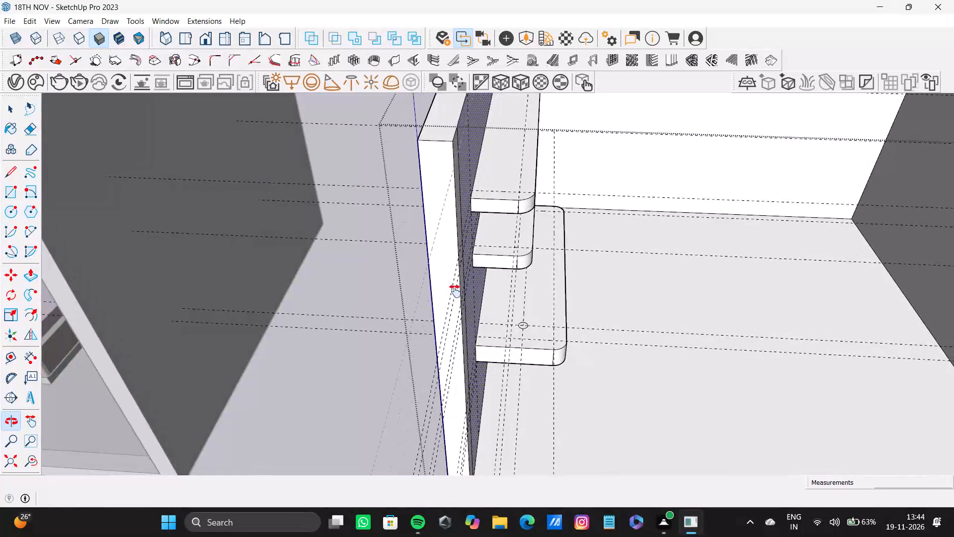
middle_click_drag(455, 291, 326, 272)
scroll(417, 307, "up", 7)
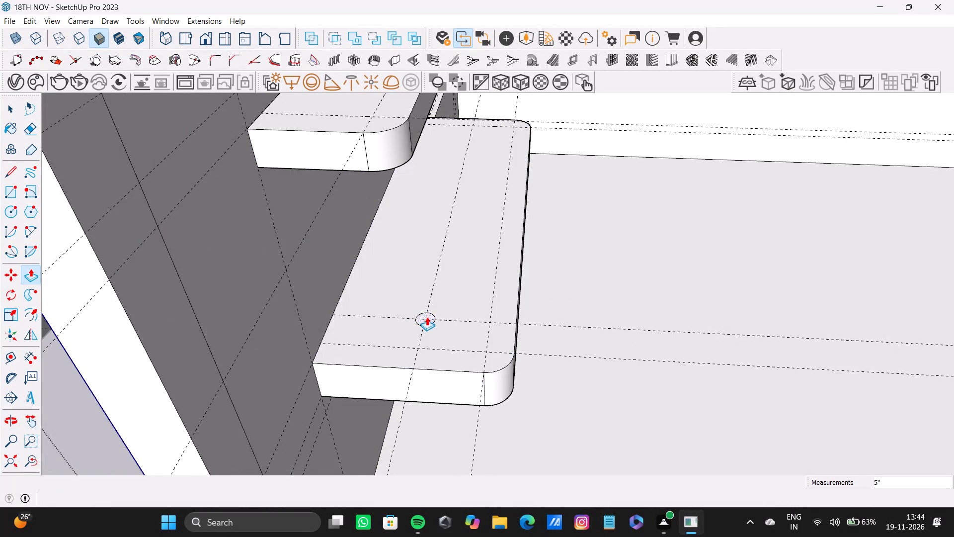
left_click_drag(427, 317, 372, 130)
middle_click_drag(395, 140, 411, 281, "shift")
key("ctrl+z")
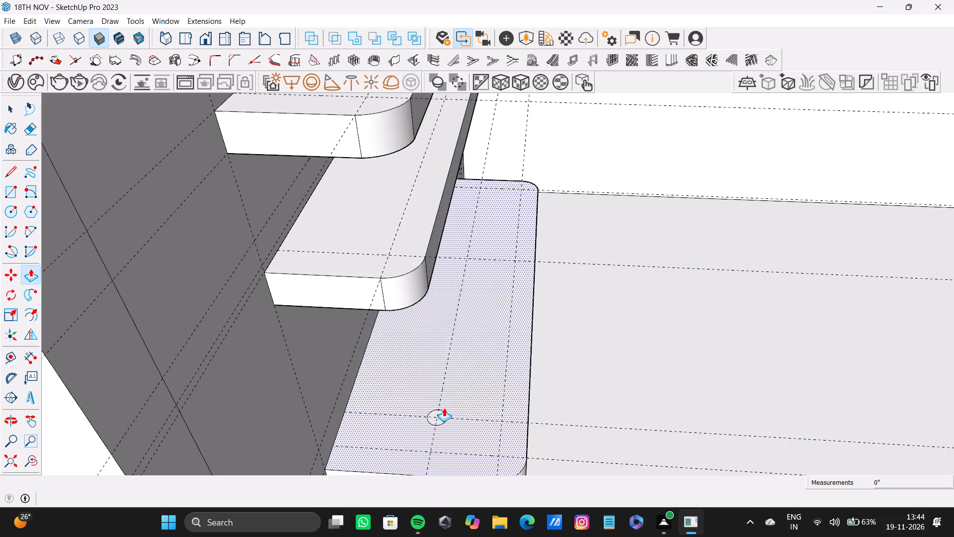
Extrude the small circle on the slab's top face upward 3' 8" as a round post reaching the lower shelf.
left_click_drag(435, 417, 386, 203)
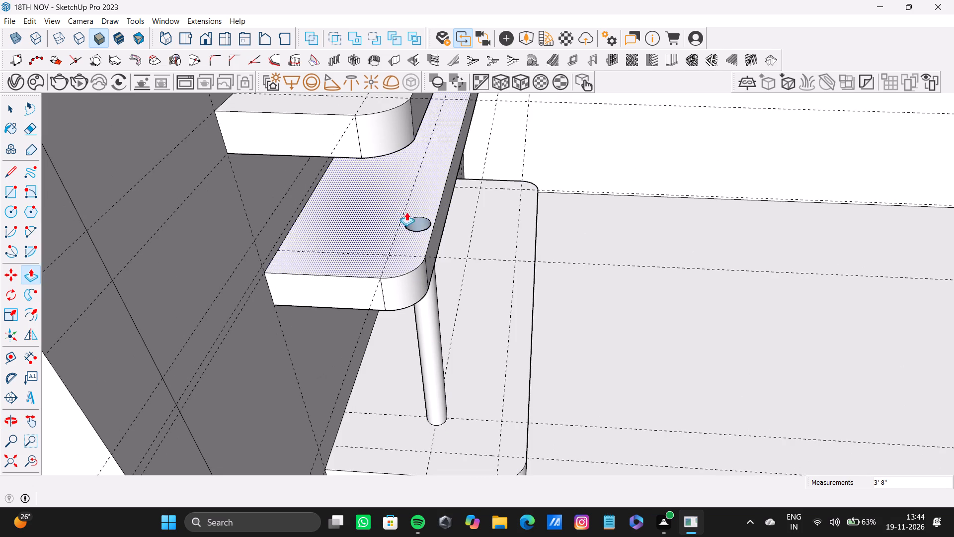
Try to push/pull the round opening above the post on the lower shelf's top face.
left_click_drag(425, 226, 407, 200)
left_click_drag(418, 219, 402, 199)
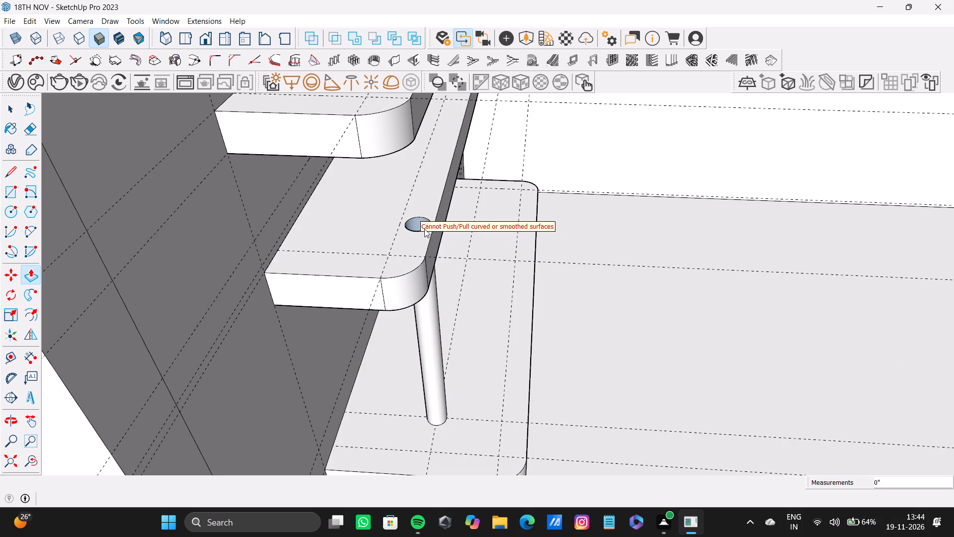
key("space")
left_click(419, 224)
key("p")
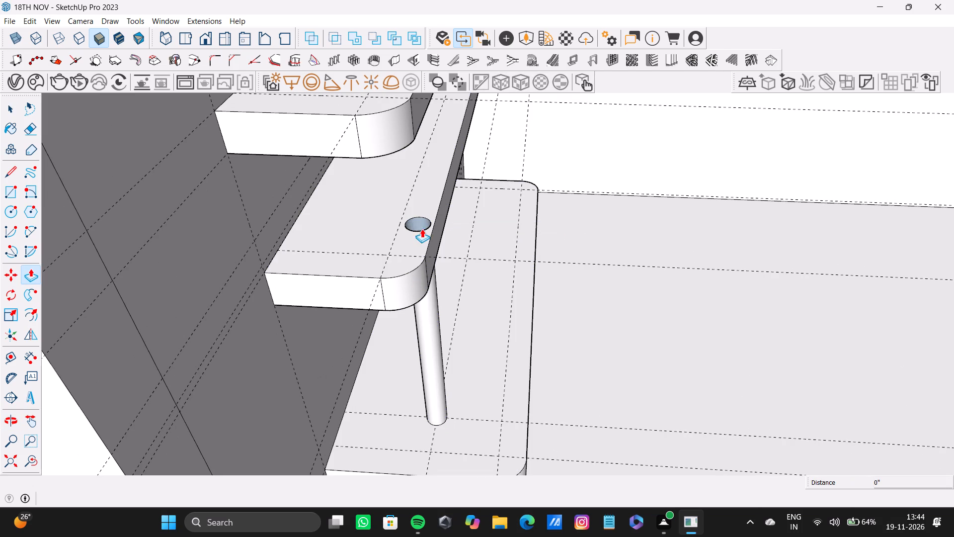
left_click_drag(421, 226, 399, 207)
Examine the post from below and above, and how it meets the slab and the lower shelf's round opening.
middle_click_drag(442, 236, 360, 155)
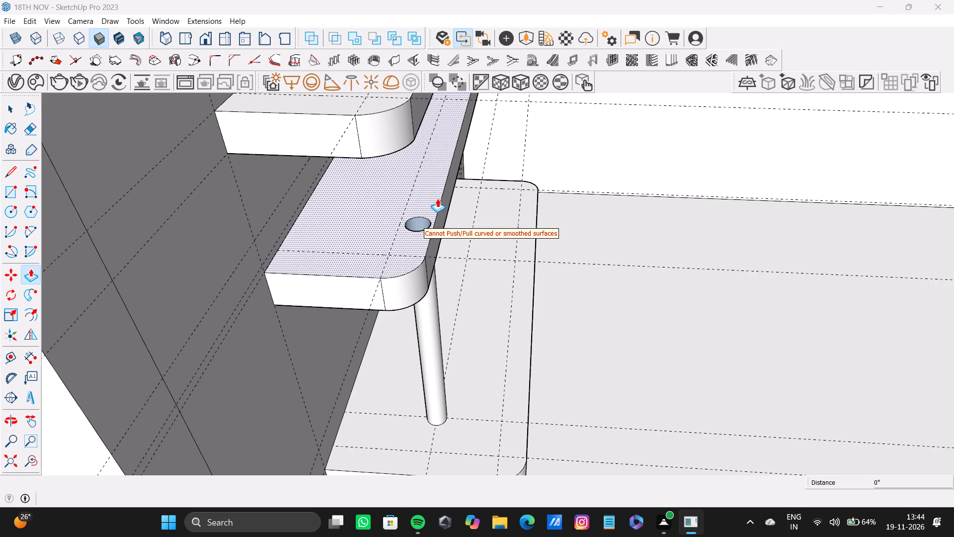
middle_click_drag(437, 198, 298, 87)
scroll(445, 229, "down", 3)
middle_click_drag(447, 239, 348, 222)
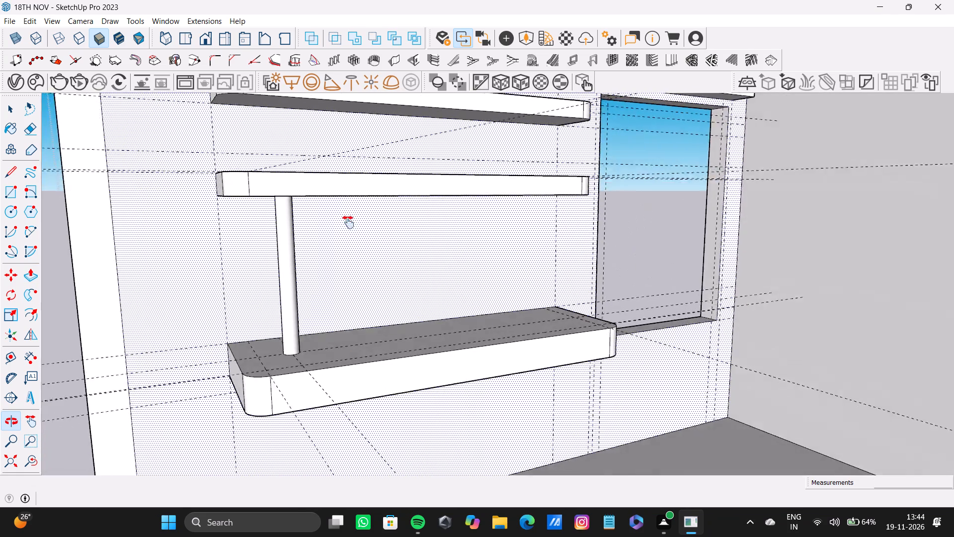
middle_click_drag(348, 222, 432, 172)
left_click_drag(12, 460, 16, 454)
middle_click_drag(252, 319, 386, 331)
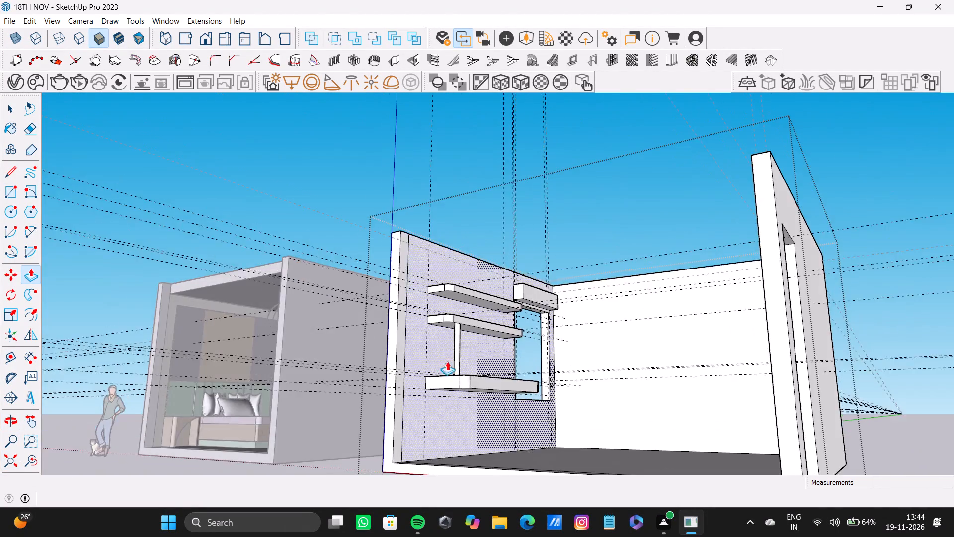
scroll(461, 385, "up", 14)
middle_click_drag(461, 385, 456, 309)
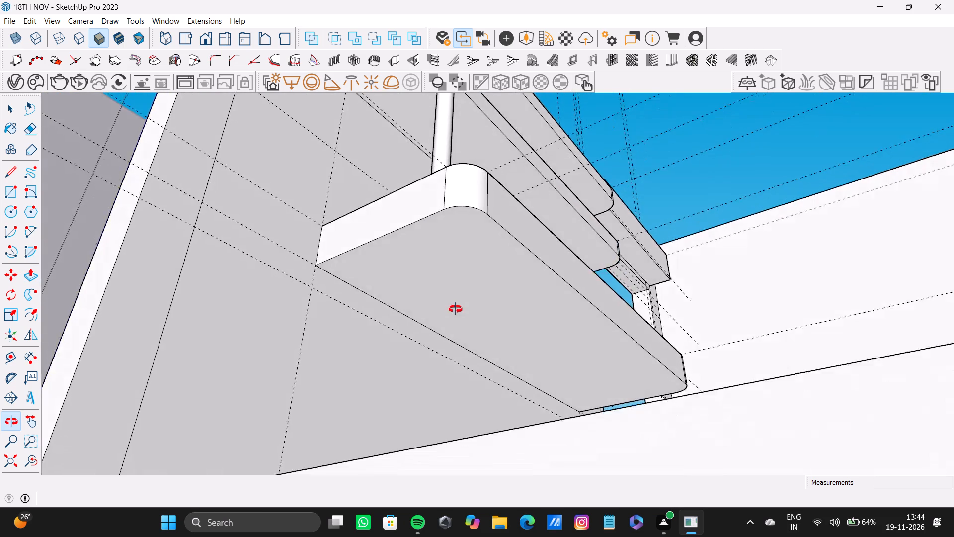
middle_click_drag(456, 309, 462, 433)
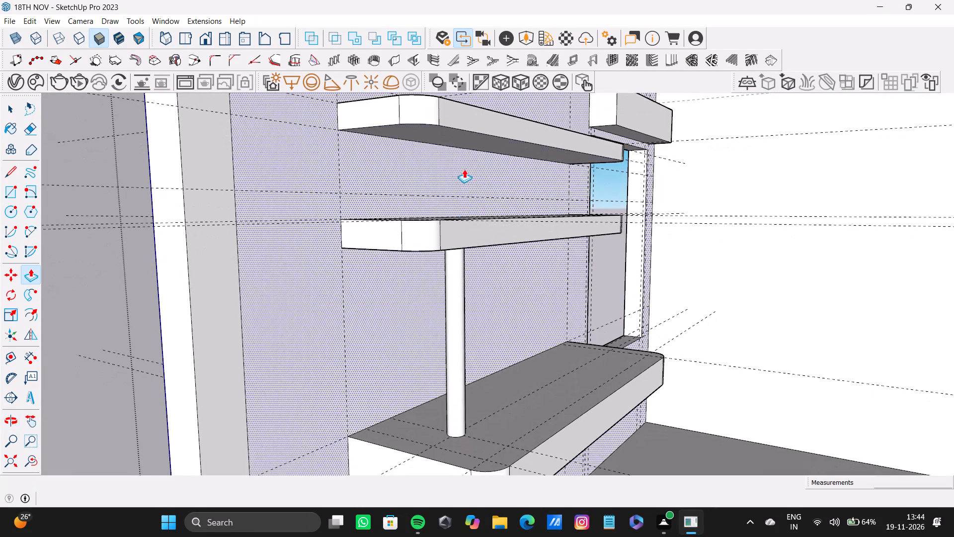
scroll(400, 216, "down", 4)
middle_click_drag(415, 228, 417, 332, "shift")
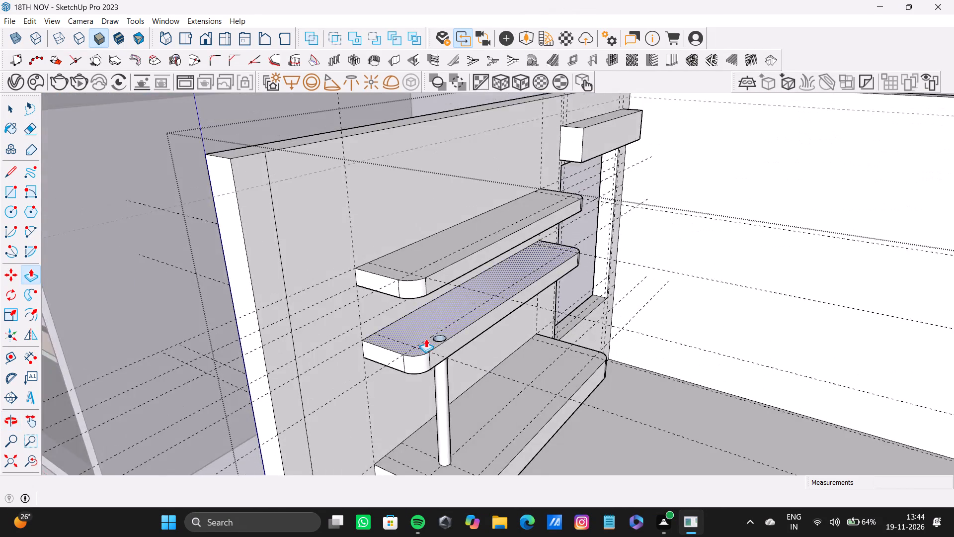
scroll(426, 339, "up", 18)
middle_click_drag(453, 322, 445, 422)
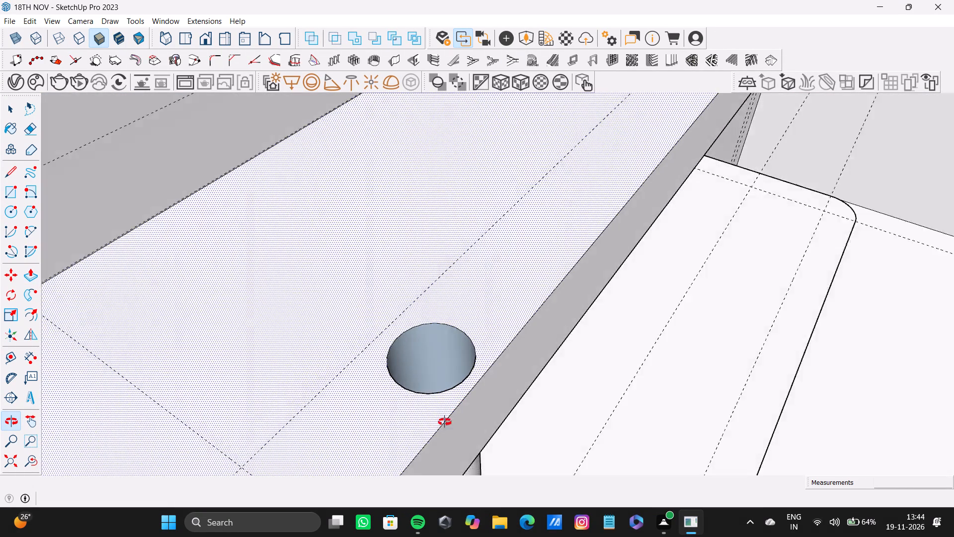
middle_click_drag(445, 422, 446, 521)
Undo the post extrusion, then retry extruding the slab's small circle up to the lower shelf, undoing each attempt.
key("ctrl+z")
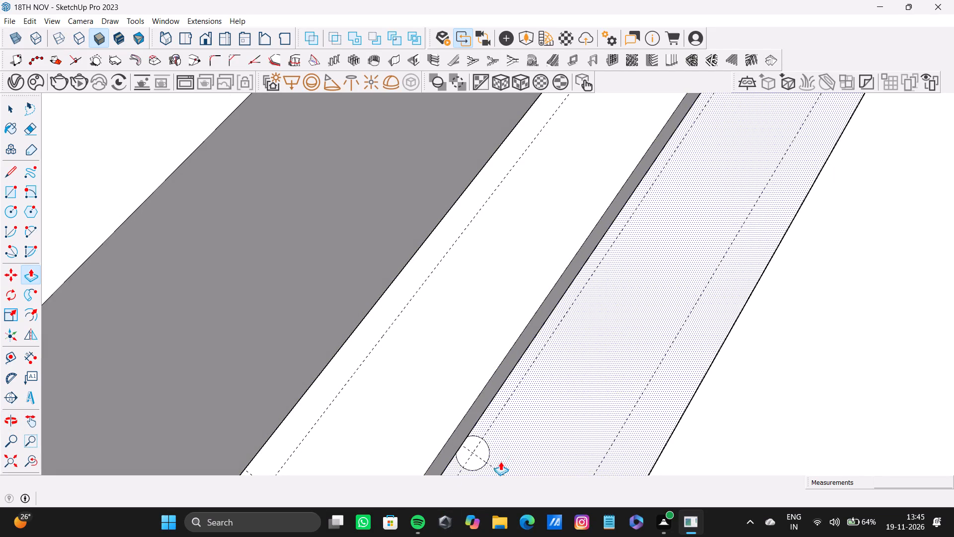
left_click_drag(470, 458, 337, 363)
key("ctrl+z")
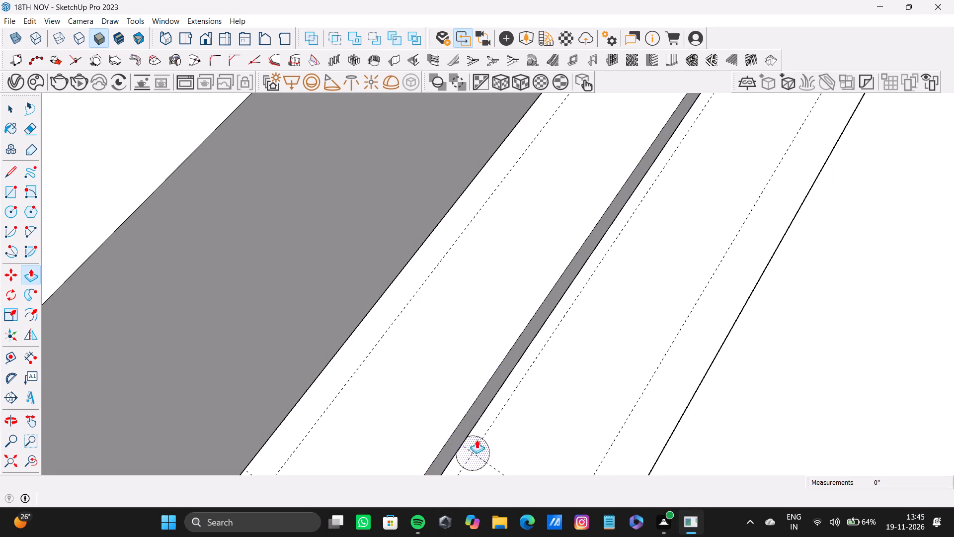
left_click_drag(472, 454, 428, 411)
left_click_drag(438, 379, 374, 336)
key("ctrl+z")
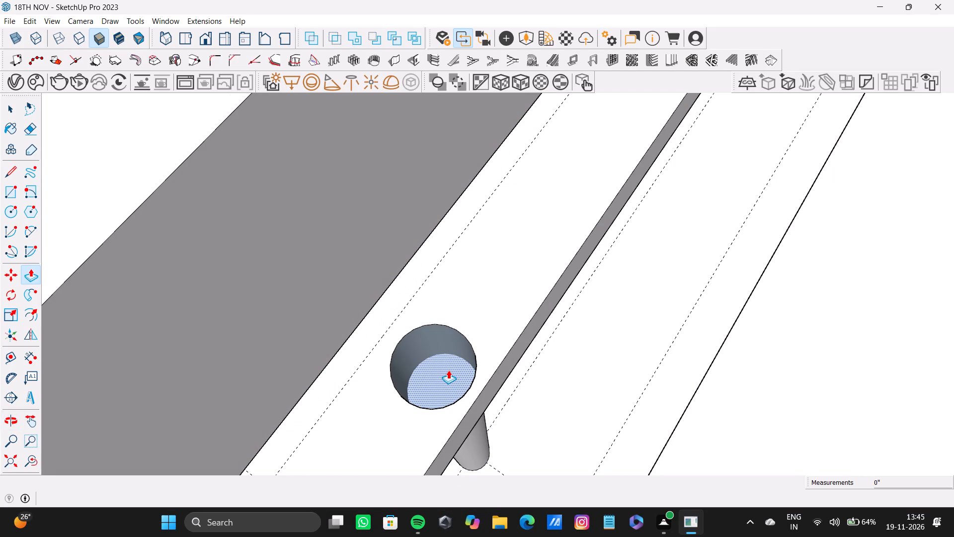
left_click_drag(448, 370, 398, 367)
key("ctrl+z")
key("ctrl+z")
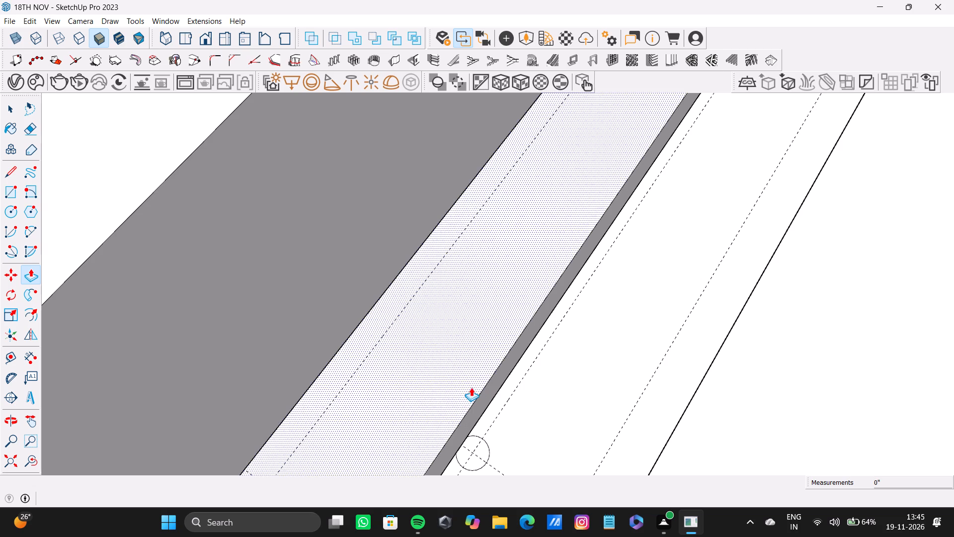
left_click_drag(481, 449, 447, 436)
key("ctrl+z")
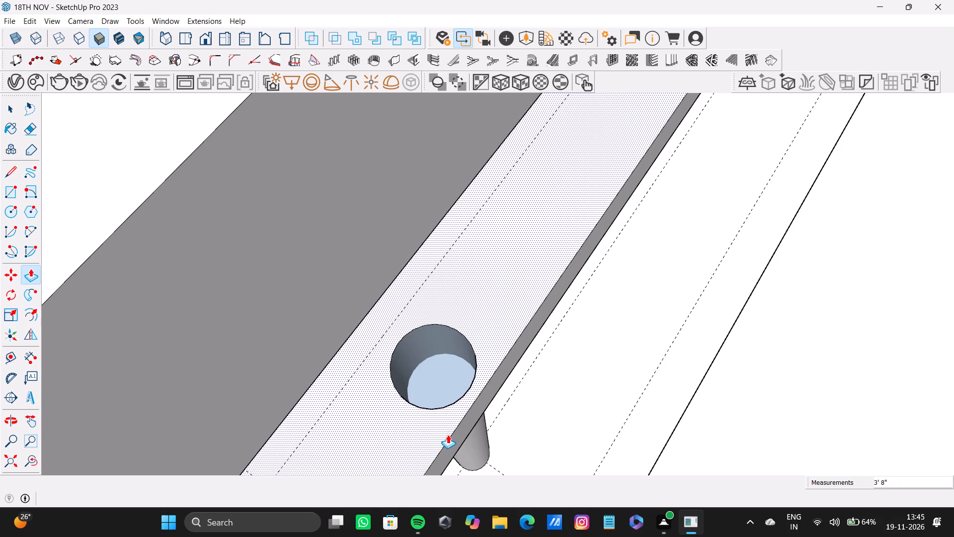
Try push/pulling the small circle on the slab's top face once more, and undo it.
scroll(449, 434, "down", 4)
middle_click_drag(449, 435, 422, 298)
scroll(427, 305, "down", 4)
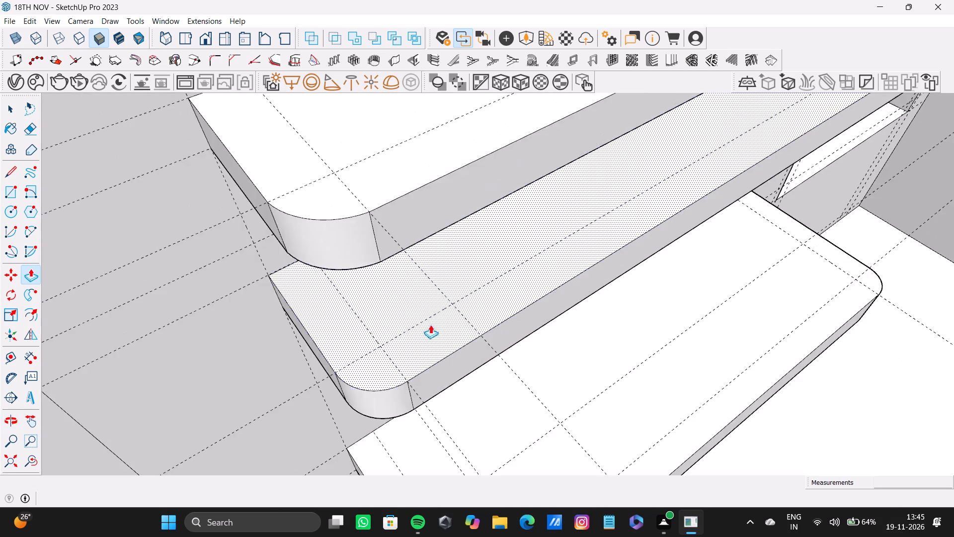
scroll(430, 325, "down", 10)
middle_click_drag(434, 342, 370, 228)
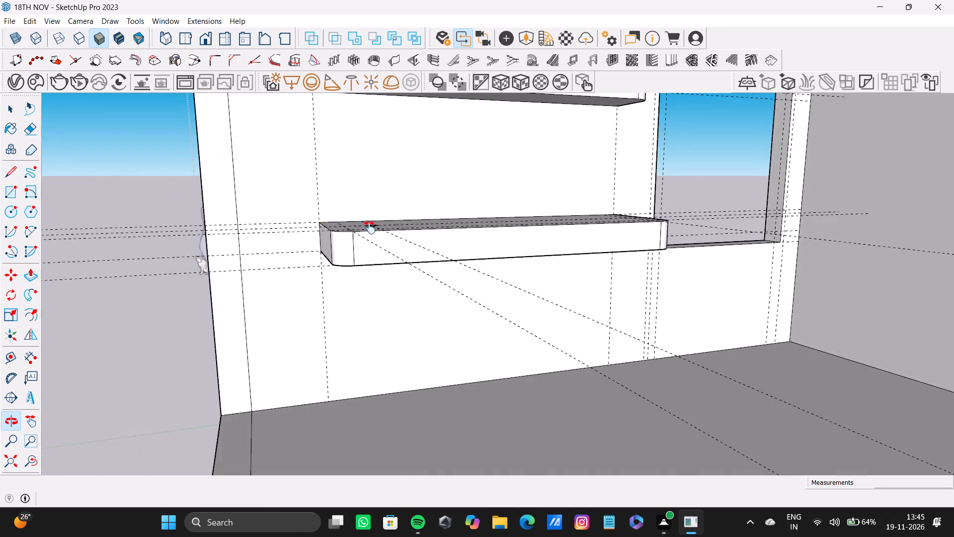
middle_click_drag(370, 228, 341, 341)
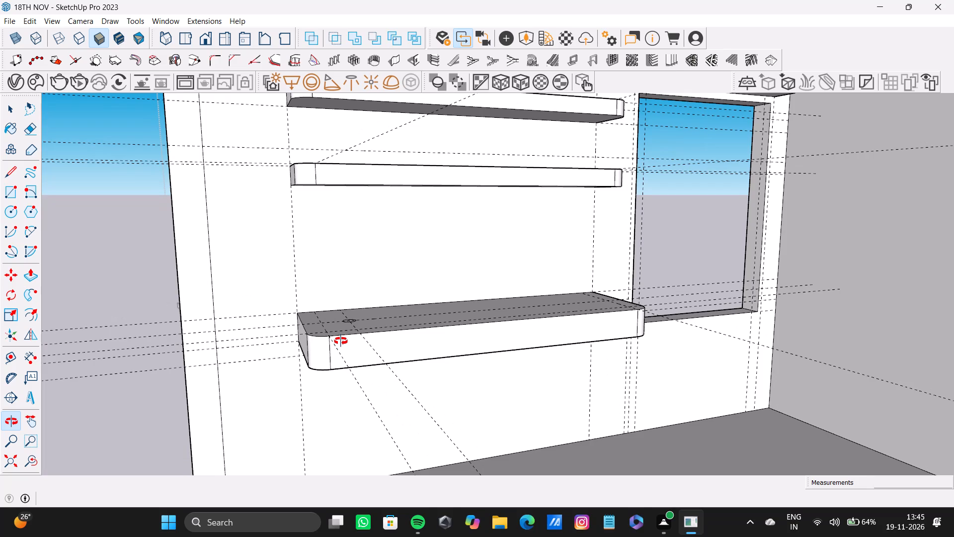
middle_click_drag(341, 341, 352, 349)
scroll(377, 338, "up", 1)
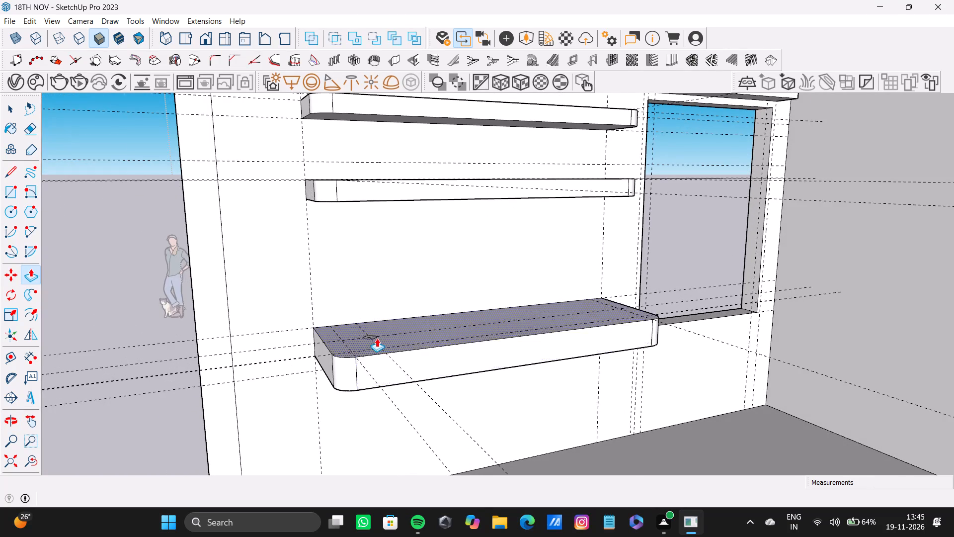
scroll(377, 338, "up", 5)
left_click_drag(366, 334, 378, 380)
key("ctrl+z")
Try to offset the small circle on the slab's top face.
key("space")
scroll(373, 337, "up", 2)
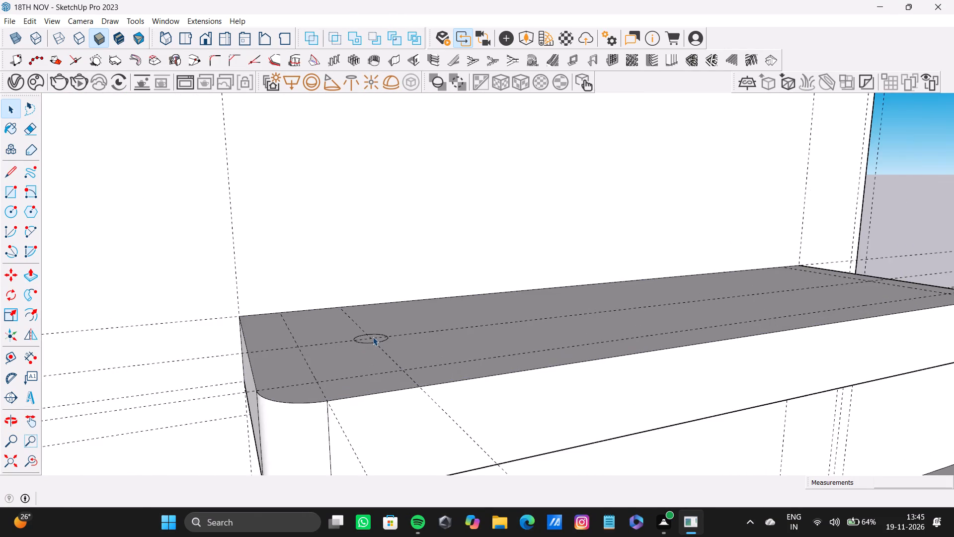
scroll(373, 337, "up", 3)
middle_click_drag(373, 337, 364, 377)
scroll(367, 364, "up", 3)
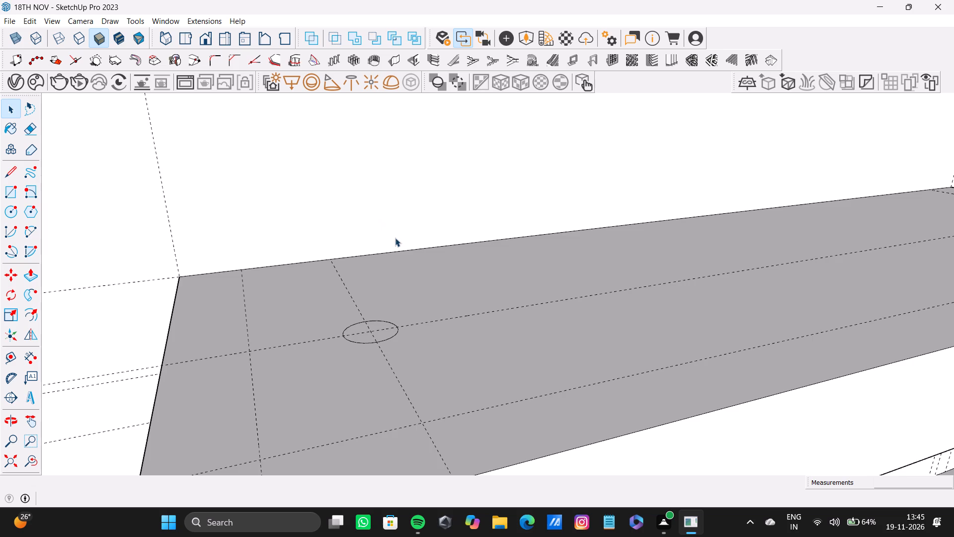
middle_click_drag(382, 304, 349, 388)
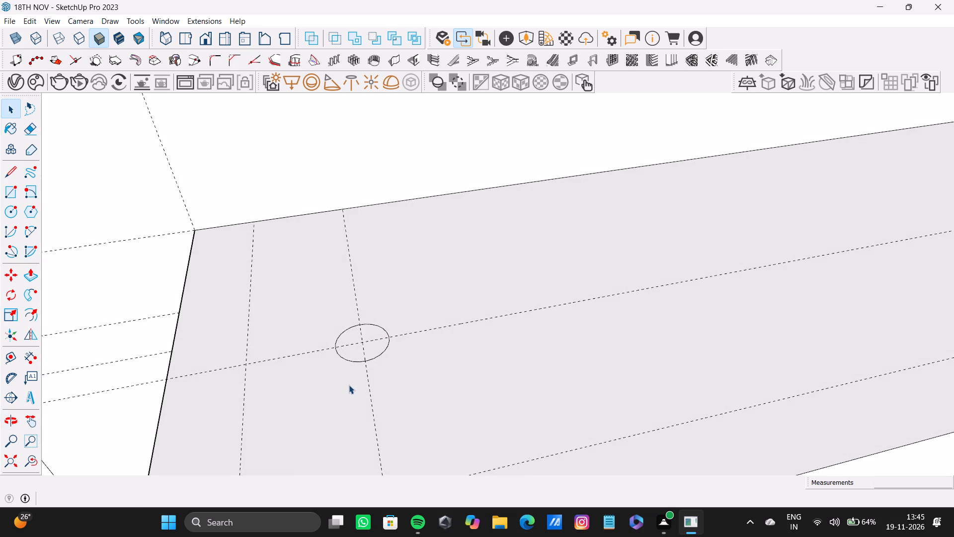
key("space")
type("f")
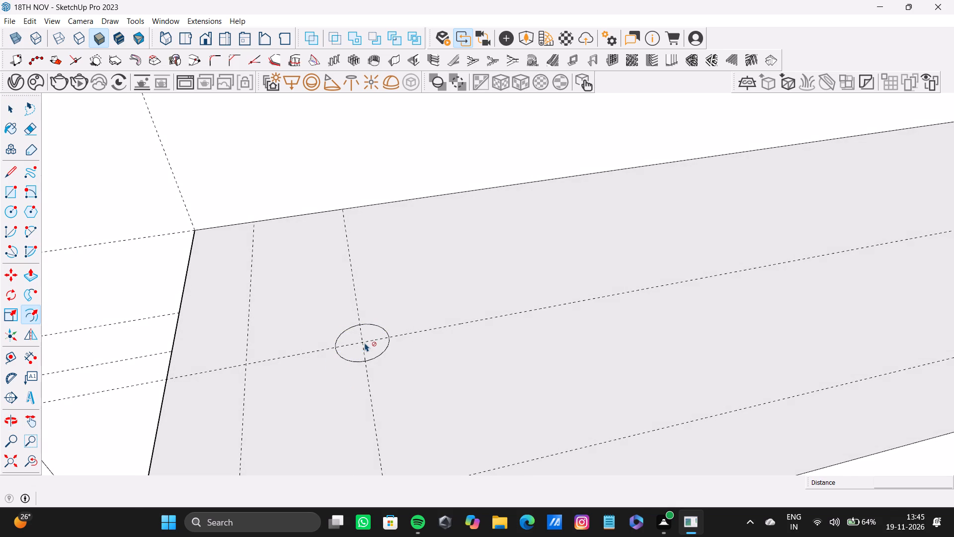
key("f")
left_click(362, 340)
Delete the small circle from the slab's top face.
key("space")
left_click_drag(320, 326, 392, 381)
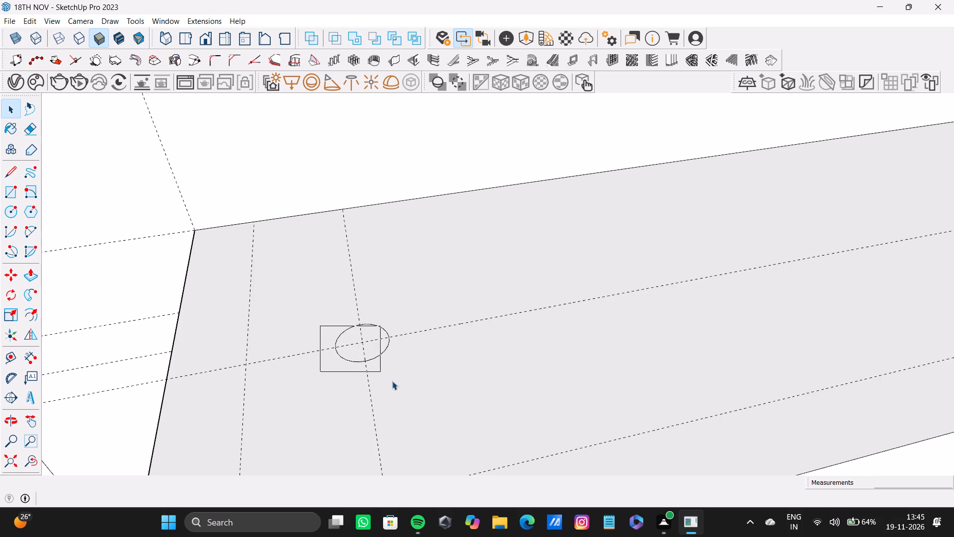
left_click_drag(392, 381, 435, 399)
left_click(383, 354)
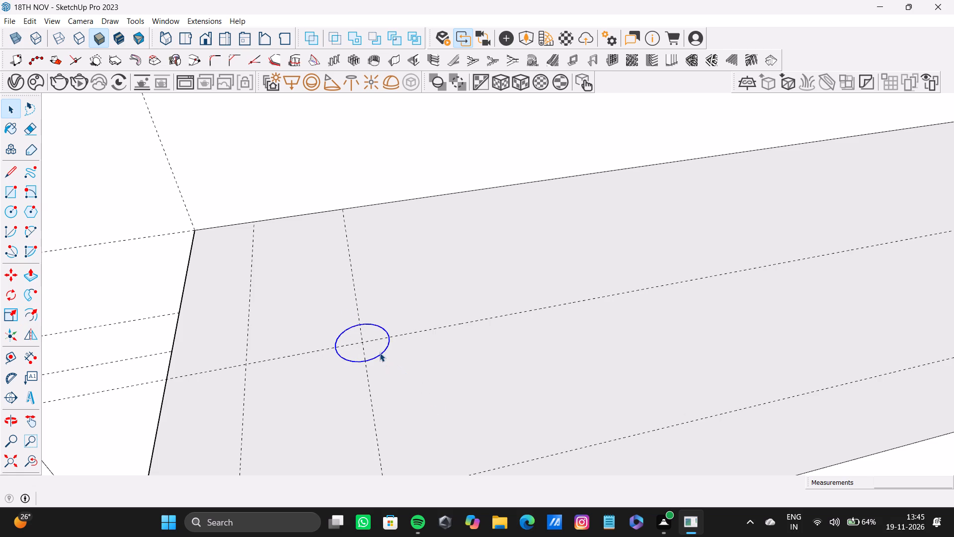
key("Delete")
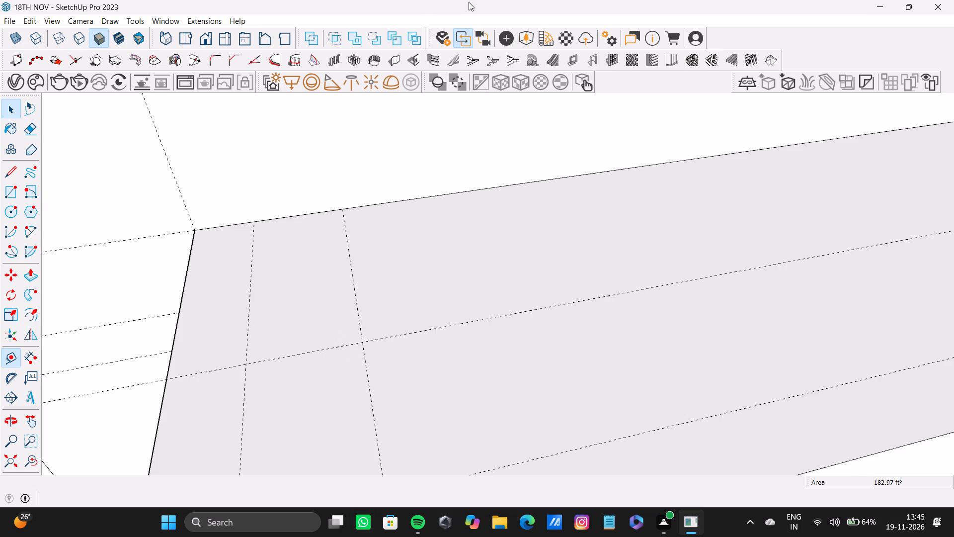
Place a guide about 9 5/8" from the slab's lengthwise guide towards the wall, and draw a circle where it crosses the crosswise guide.
key("t")
left_click(499, 317)
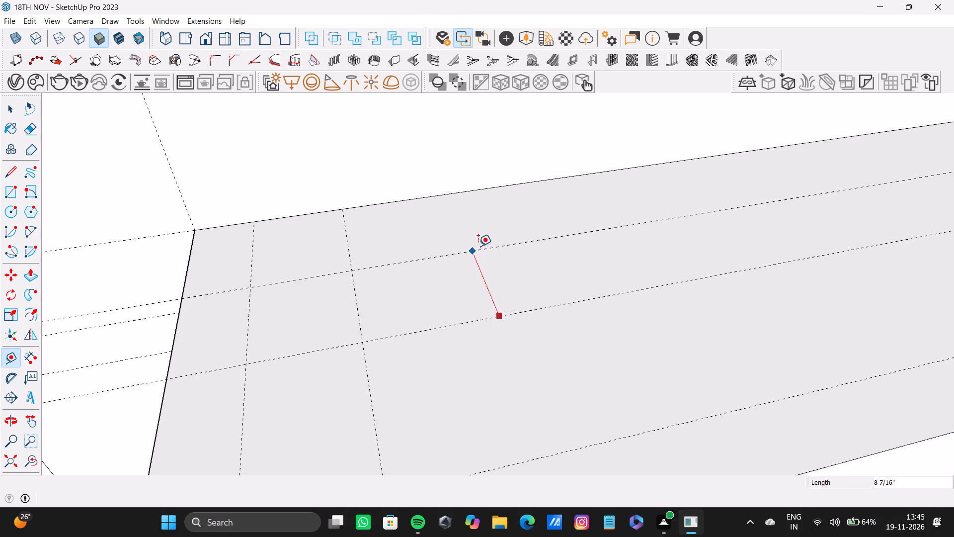
left_click(491, 240)
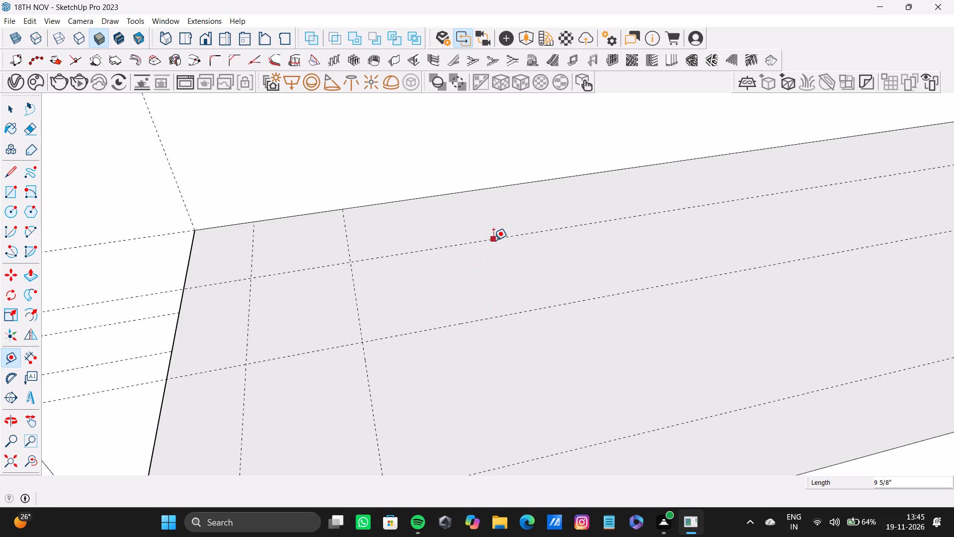
key("c")
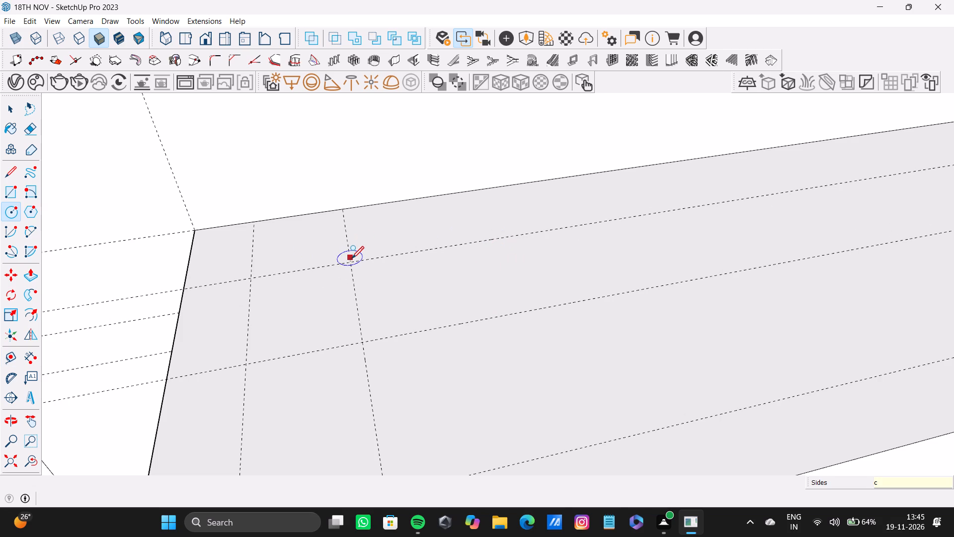
left_click(352, 259)
left_click(380, 267)
Extrude the new circle upward about 5 13/16", plus a further 3' 2 3/16" to the lower shelf's top face, as a round post.
key("space")
left_click(358, 259)
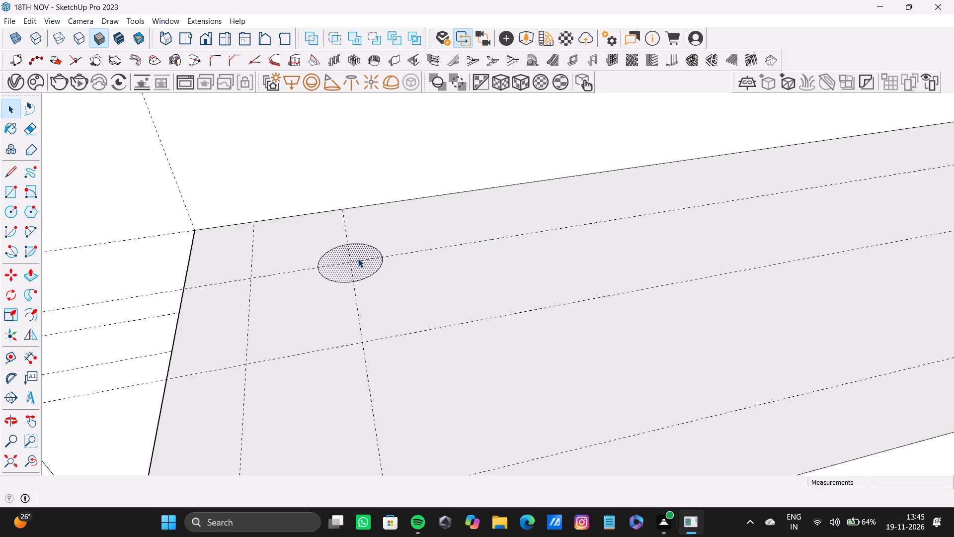
key("p")
left_click_drag(363, 264, 357, 199)
scroll(359, 203, "down", 14)
middle_click_drag(325, 254, 331, 256, "shift")
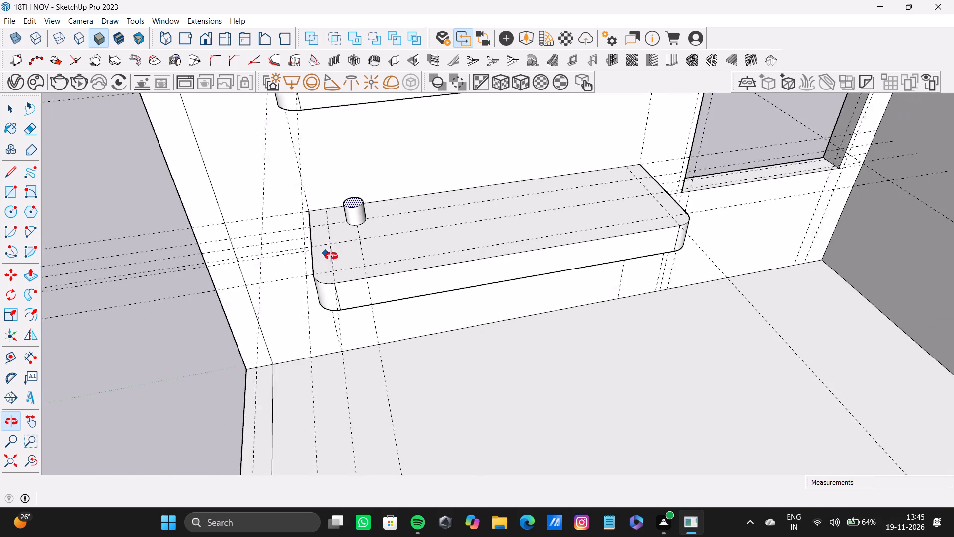
middle_click_drag(331, 256, 331, 340, "shift")
scroll(478, 313, "up", 2)
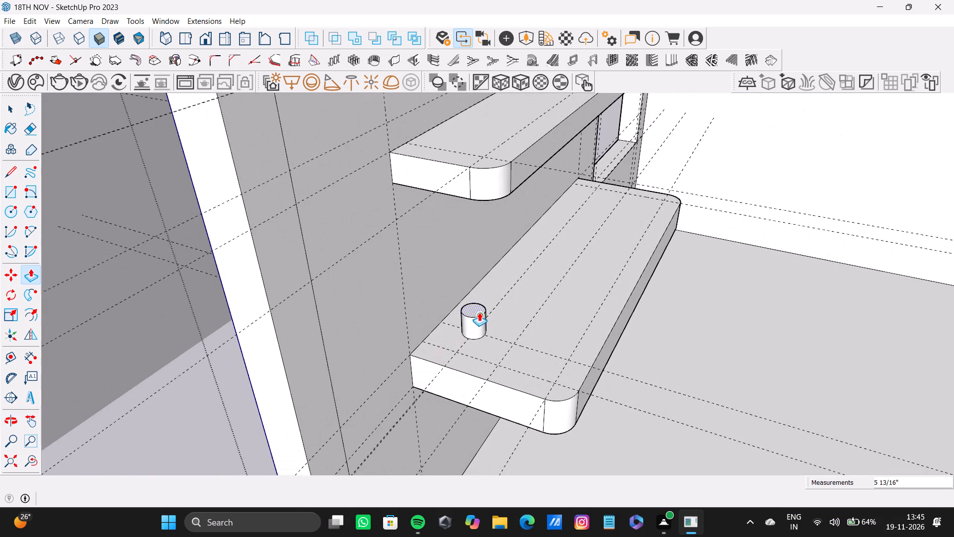
left_click_drag(477, 313, 442, 139)
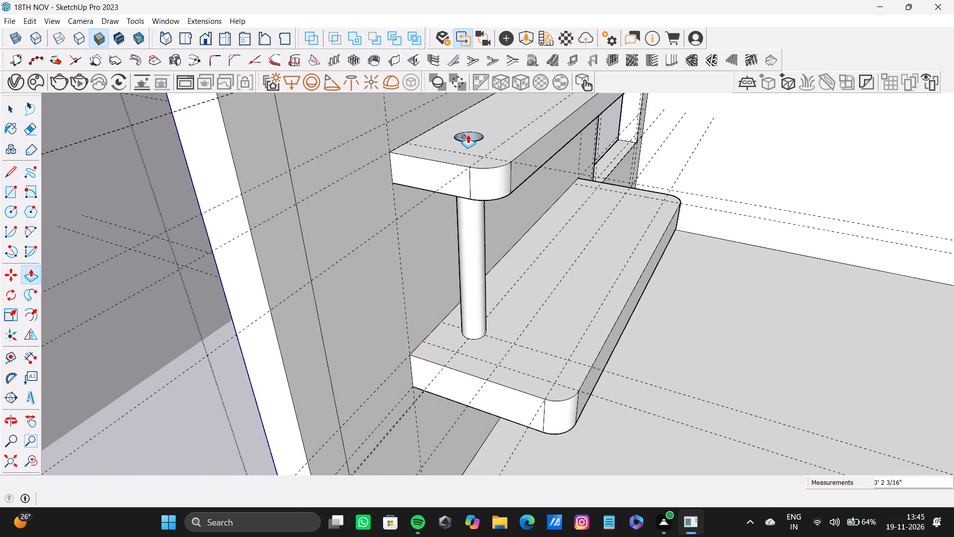
middle_click_drag(507, 147, 478, 312)
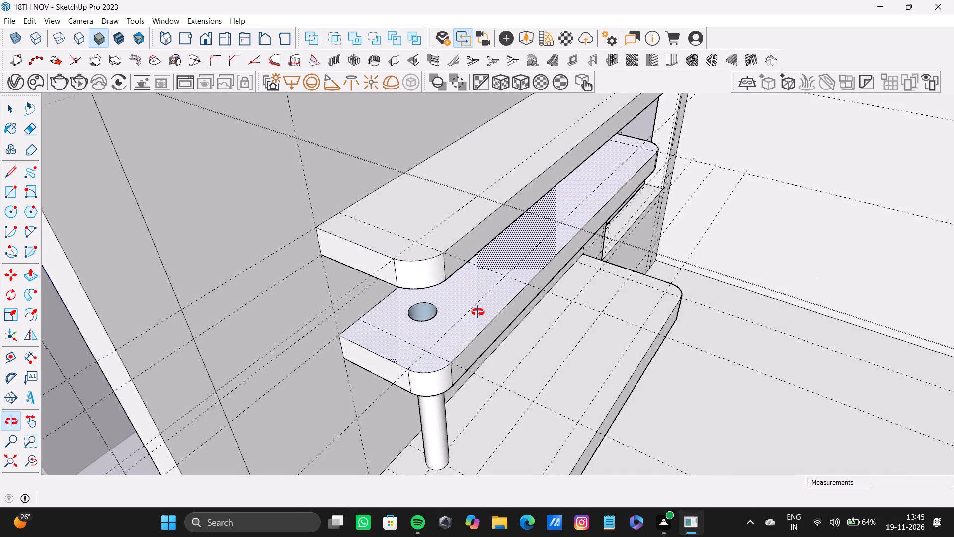
middle_click_drag(478, 312, 467, 317)
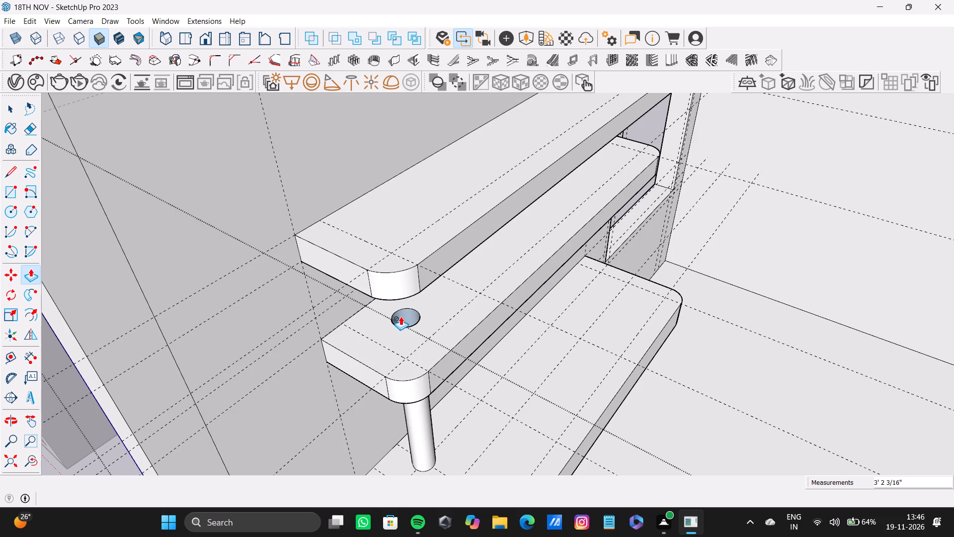
Undo the post's extension to the lower shelf and extrude its short stub up through both shelves to the upper shelf's top face.
left_click_drag(406, 316, 395, 268)
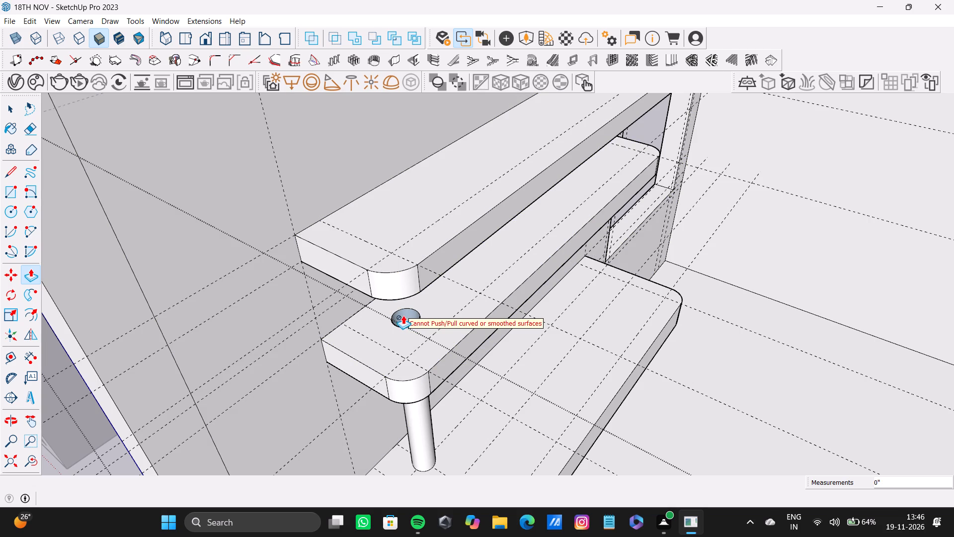
left_click_drag(406, 319, 397, 307)
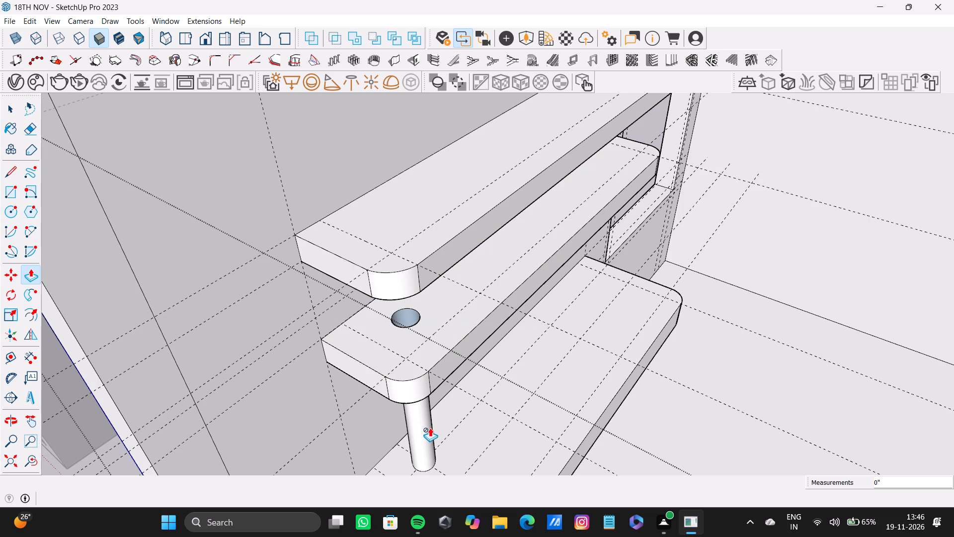
key("ctrl+z")
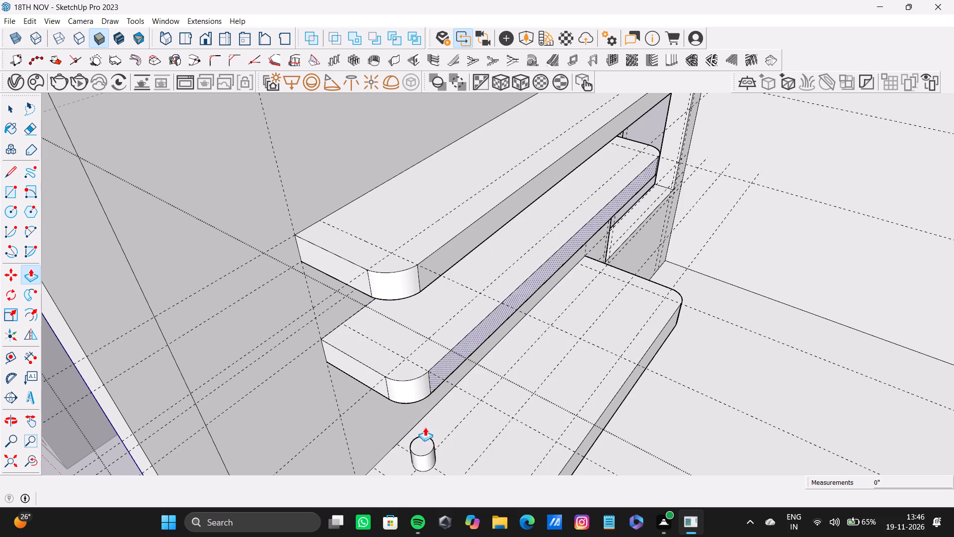
left_click_drag(428, 450, 377, 216)
left_click_drag(393, 215, 383, 195)
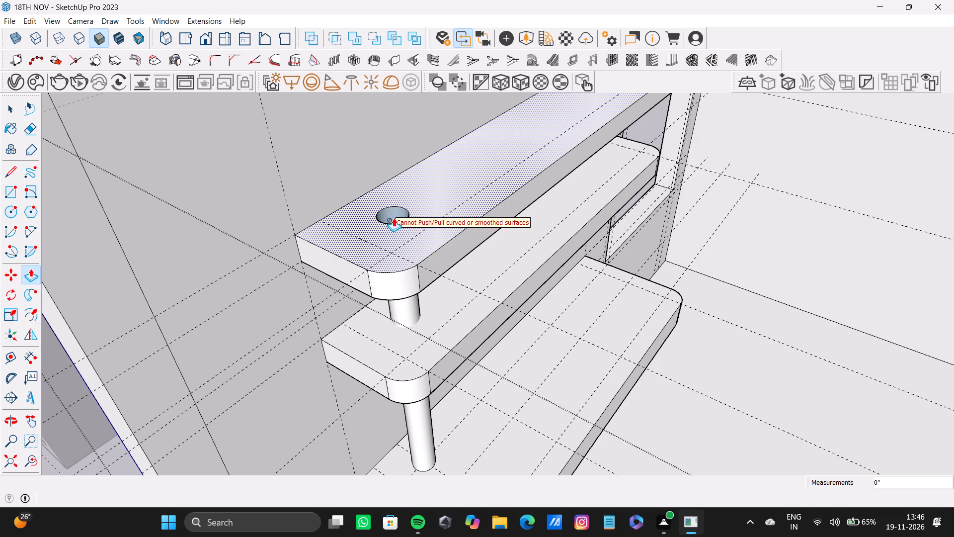
key("space")
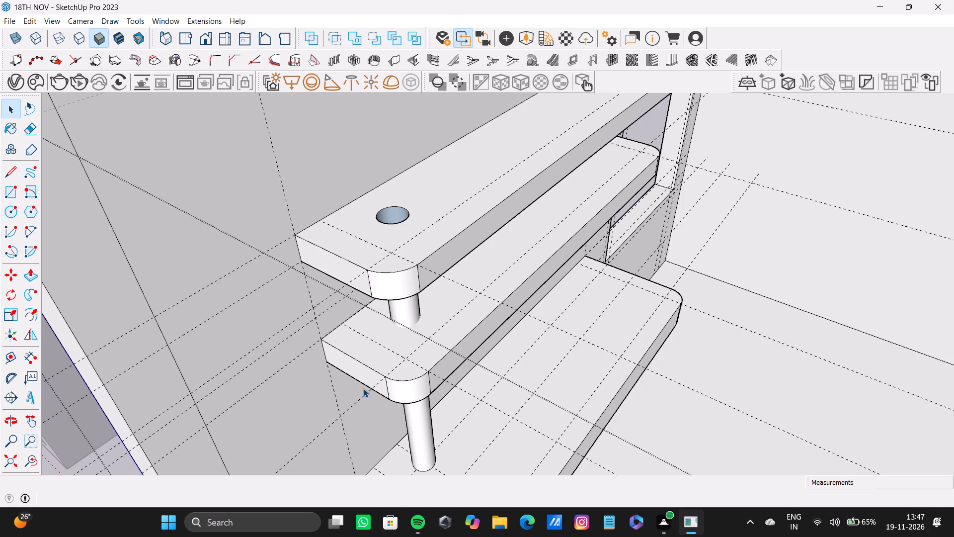
Examine the post, both shelves and the wall-mounted slab from several sides and from outside the room.
scroll(414, 239, "down", 3)
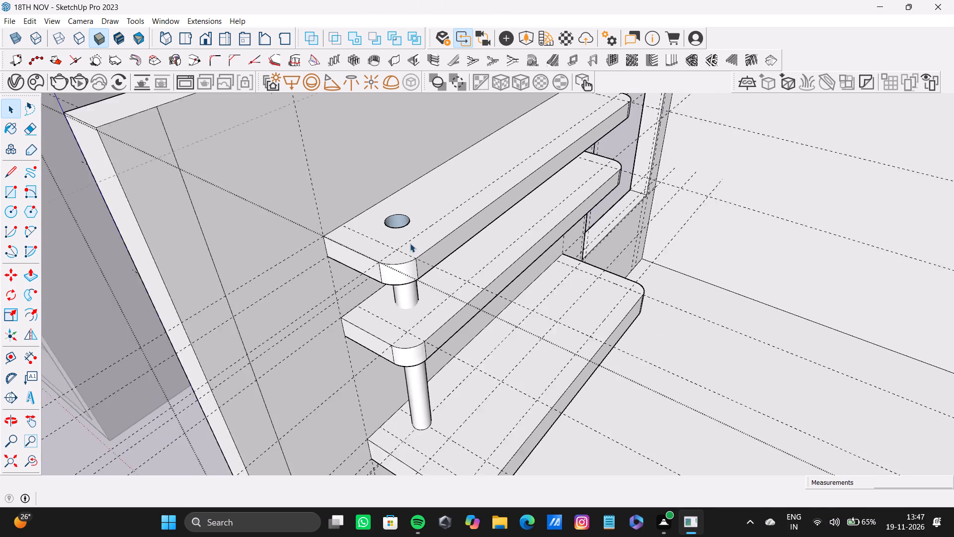
scroll(410, 243, "down", 4)
middle_click_drag(473, 297, 413, 206)
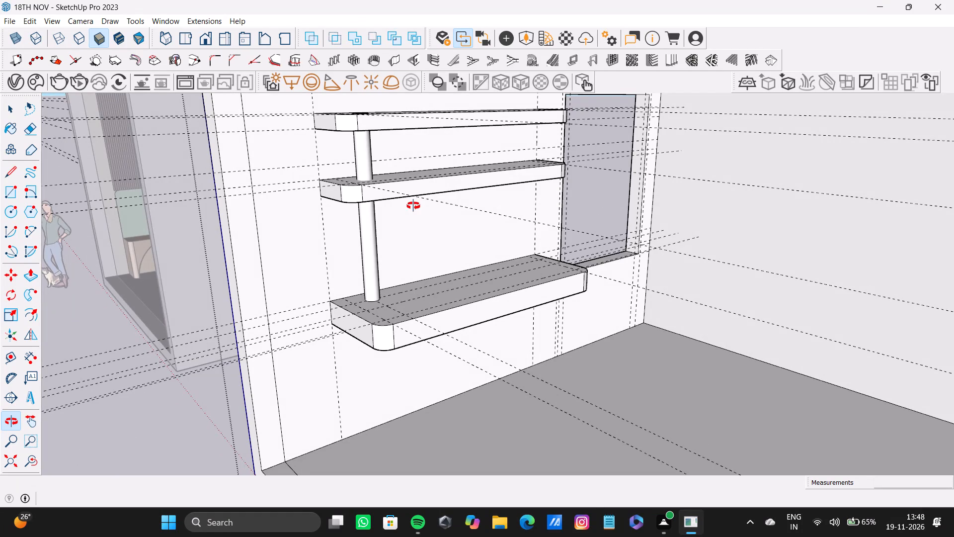
middle_click_drag(413, 206, 454, 233)
scroll(455, 225, "down", 3)
middle_click_drag(456, 226, 456, 219)
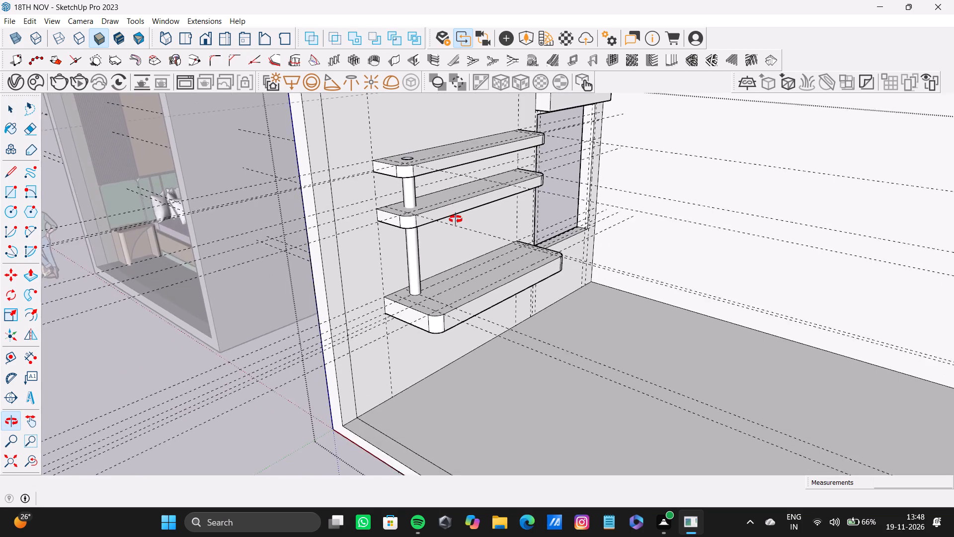
middle_click_drag(456, 219, 448, 198)
scroll(448, 198, "down", 1)
scroll(415, 264, "up", 5)
middle_click_drag(430, 280, 426, 239)
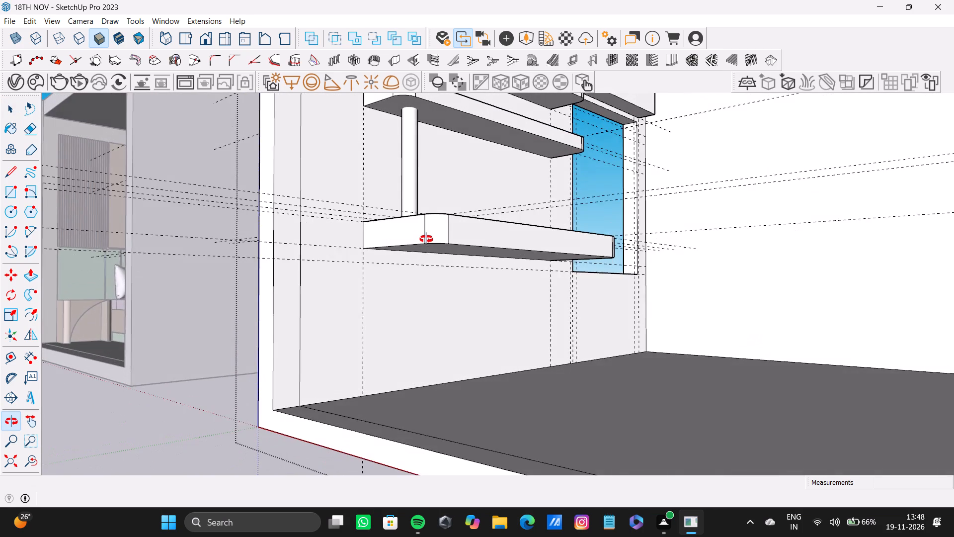
middle_click_drag(426, 239, 418, 240)
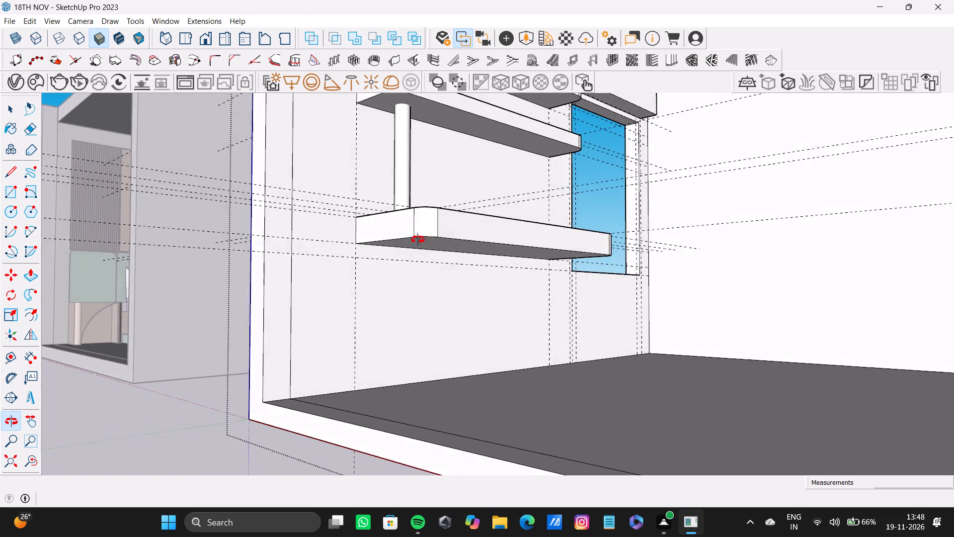
middle_click_drag(418, 240, 417, 240)
scroll(426, 222, "down", 4)
middle_click_drag(426, 209, 423, 256, "shift")
scroll(459, 242, "down", 4)
middle_click_drag(497, 240, 557, 301, "shift")
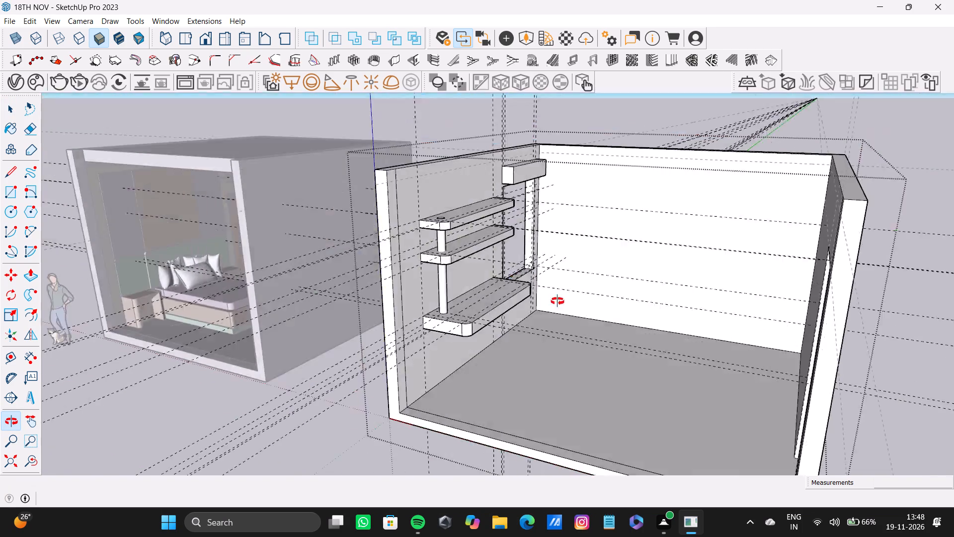
middle_click_drag(557, 301, 620, 375, "shift")
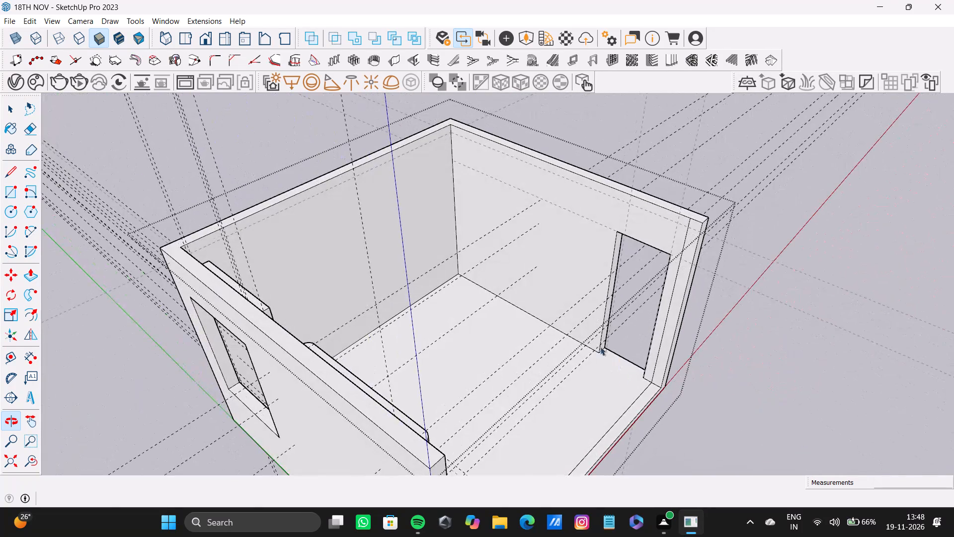
Exit editing of the room group.
key("space")
left_click(296, 113)
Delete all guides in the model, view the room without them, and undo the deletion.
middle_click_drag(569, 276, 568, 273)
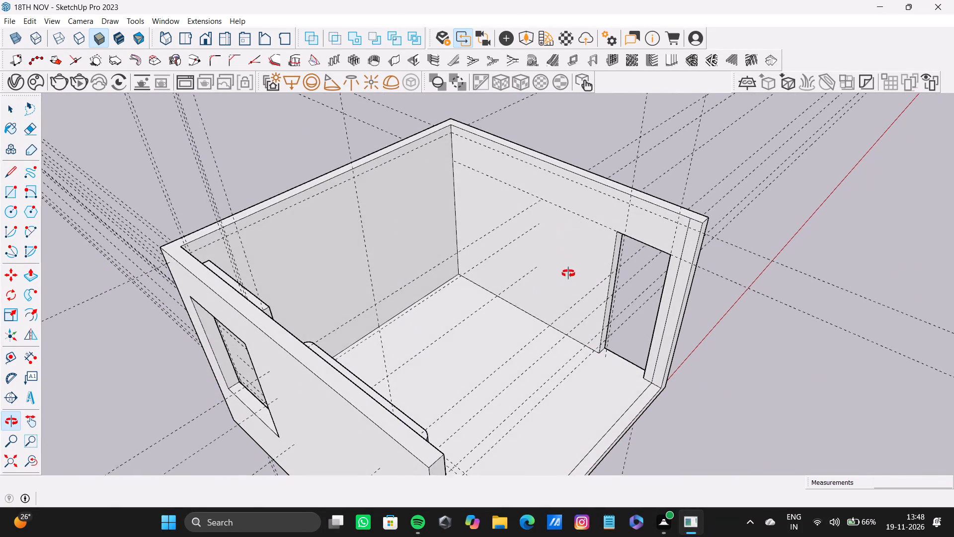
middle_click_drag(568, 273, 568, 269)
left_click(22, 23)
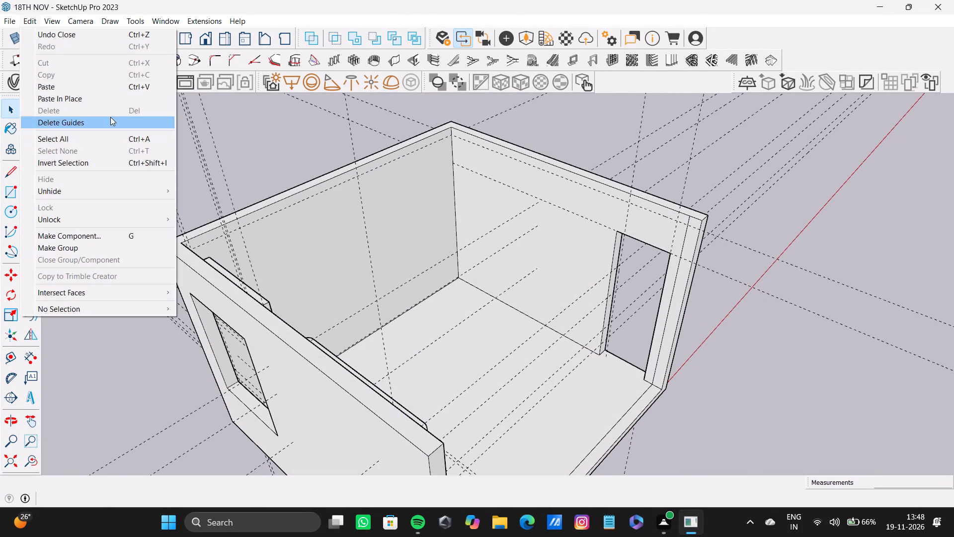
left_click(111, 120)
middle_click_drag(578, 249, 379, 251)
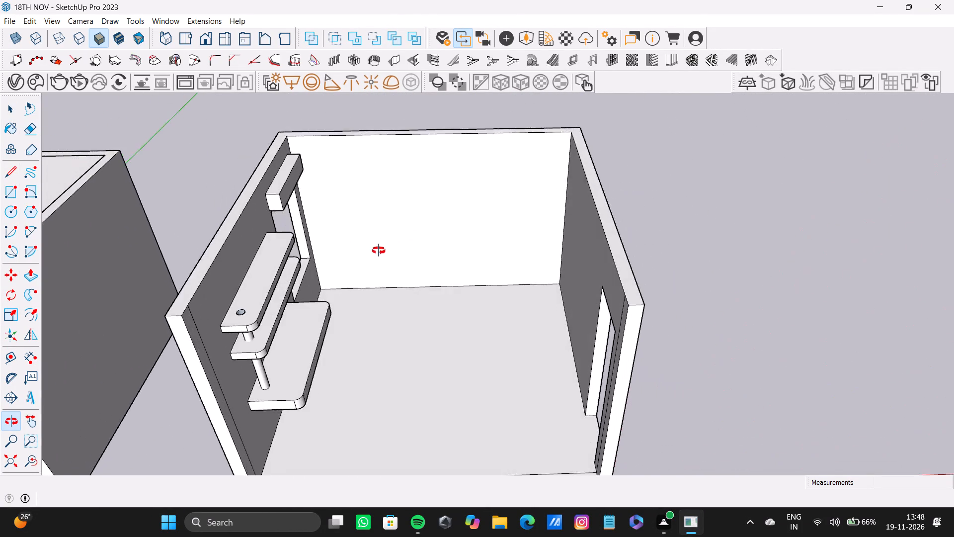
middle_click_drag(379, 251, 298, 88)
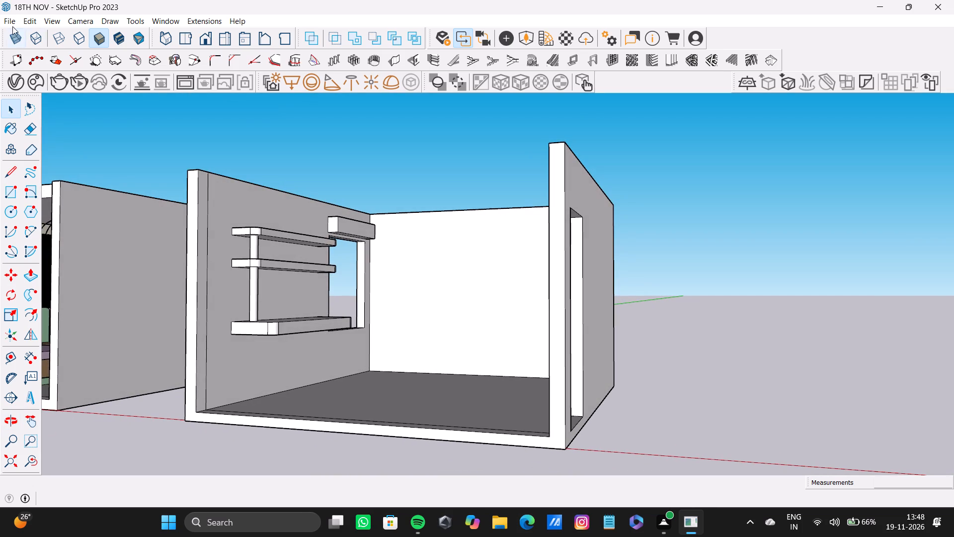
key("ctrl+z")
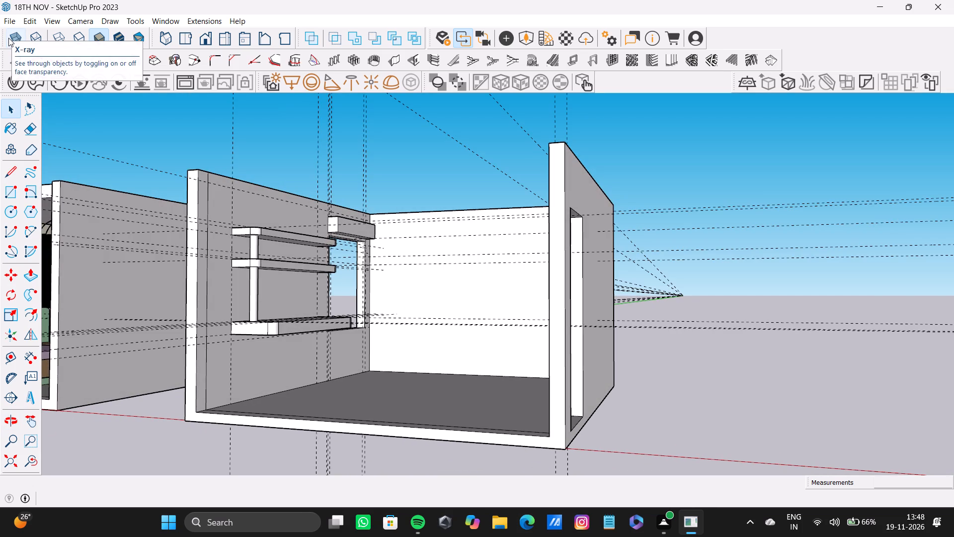
Examine the room interior and where the post meets the upper shelf's top face.
middle_click_drag(290, 292, 371, 330)
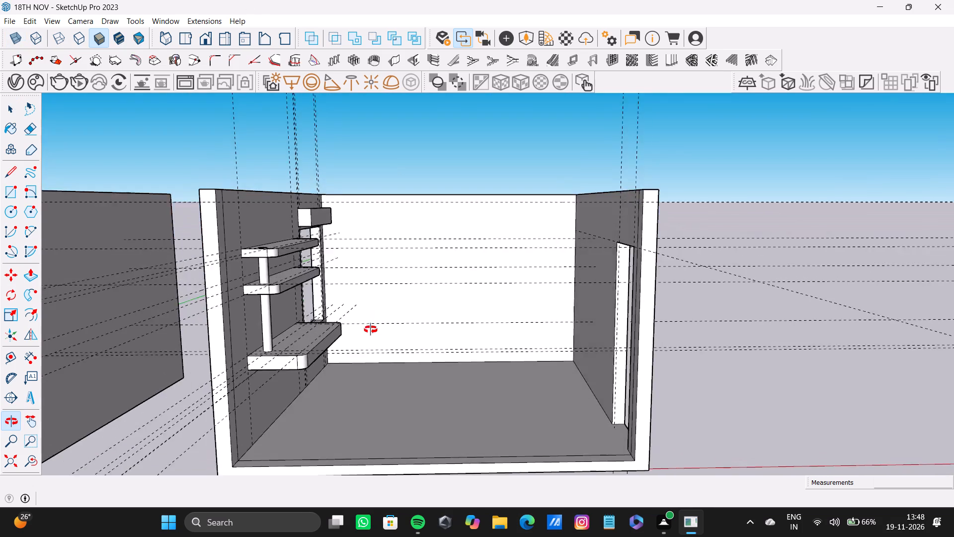
middle_click_drag(371, 330, 413, 336)
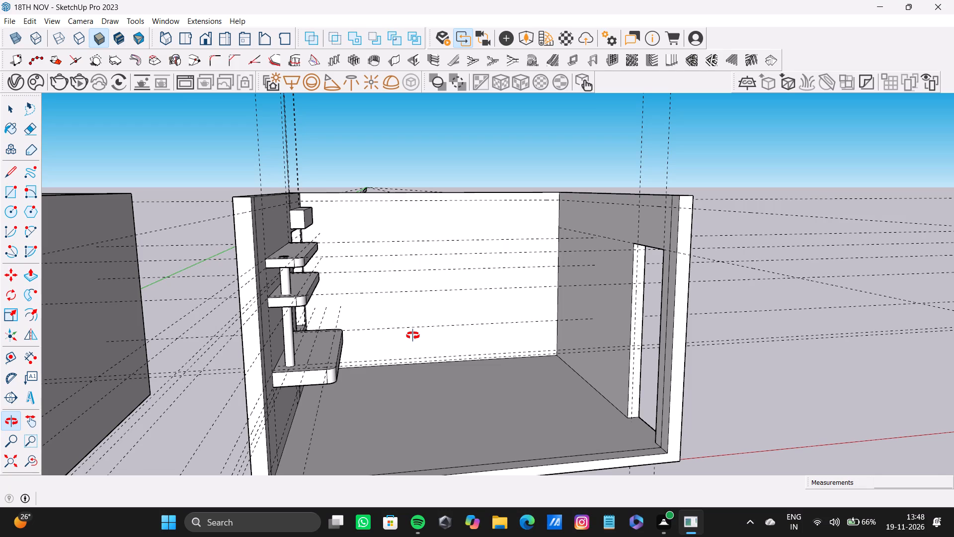
middle_click_drag(413, 336, 421, 347)
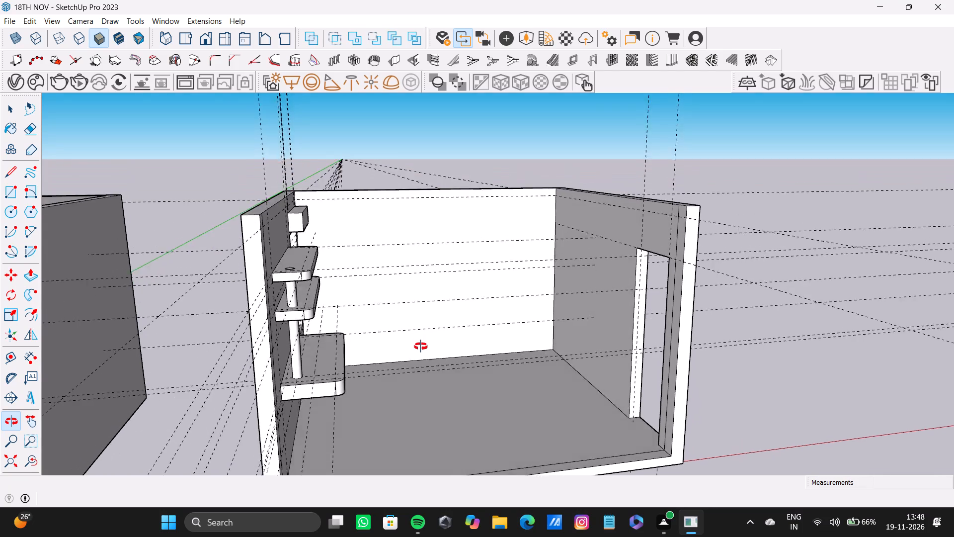
middle_click_drag(421, 347, 370, 398)
scroll(231, 306, "up", 15)
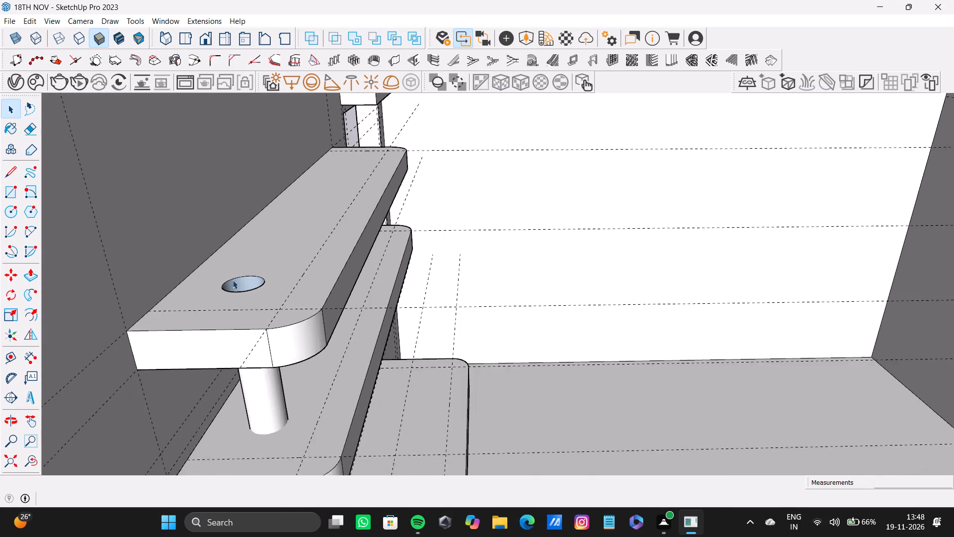
scroll(233, 280, "up", 4)
middle_click_drag(238, 275, 120, 356)
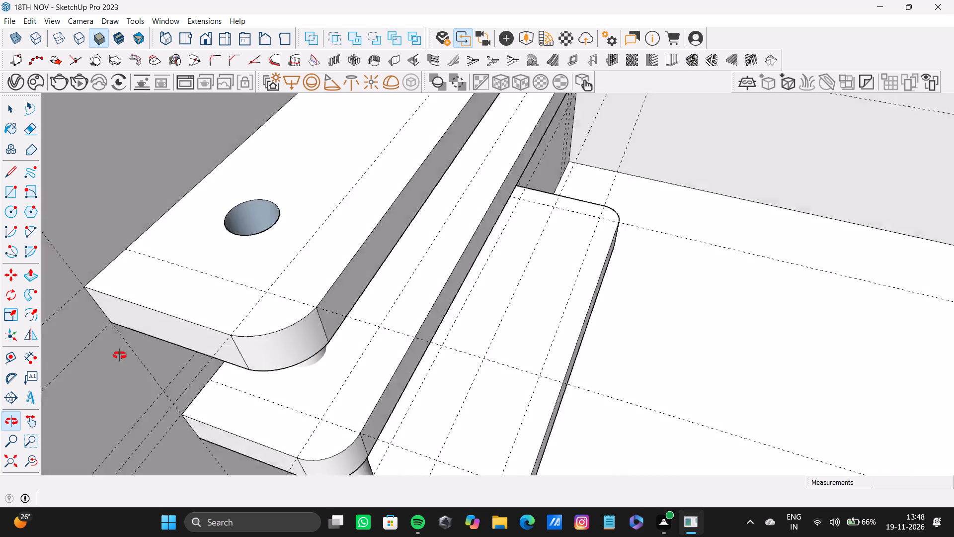
middle_click_drag(120, 356, 104, 305)
scroll(104, 305, "down", 16)
middle_click_drag(267, 357, 242, 283)
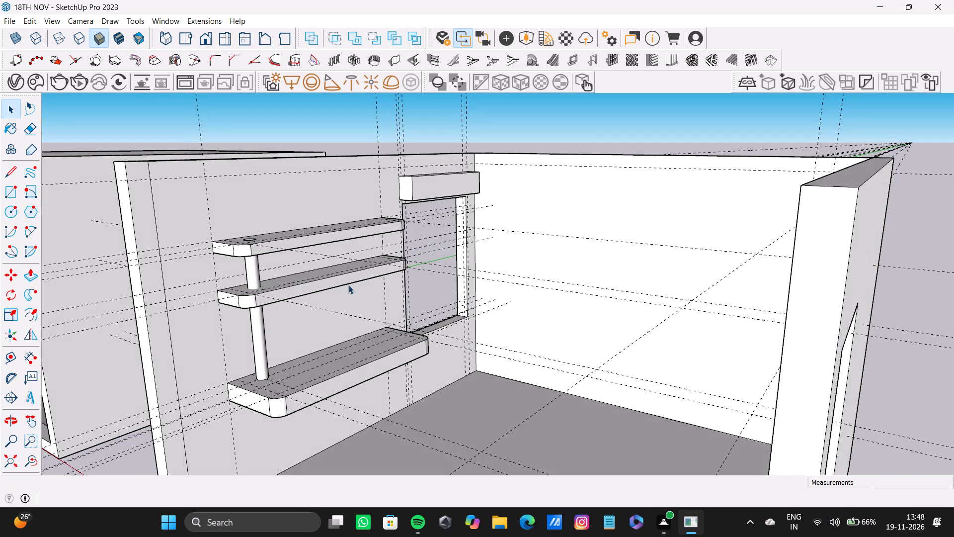
On the doorway wall, place a vertical guide near the back corner and a second about 8' 3 5/16" from it towards the doorway.
middle_click_drag(384, 328, 540, 344)
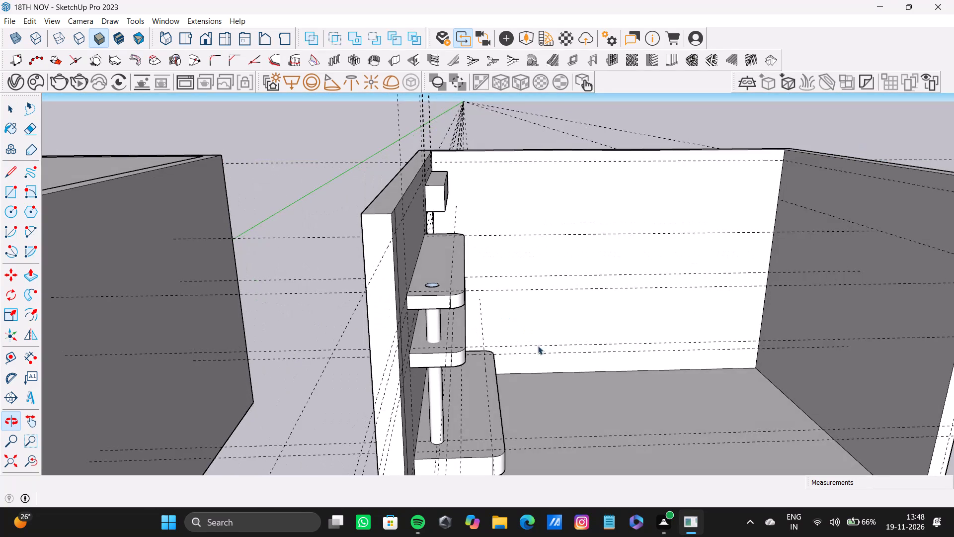
middle_click_drag(527, 306, 355, 301, "shift")
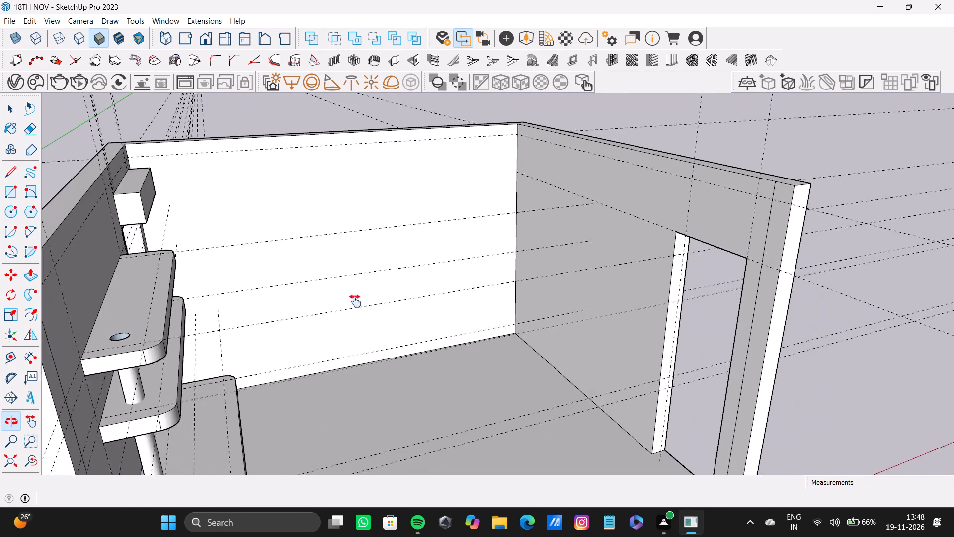
middle_click_drag(355, 301, 425, 314, "shift")
key("t")
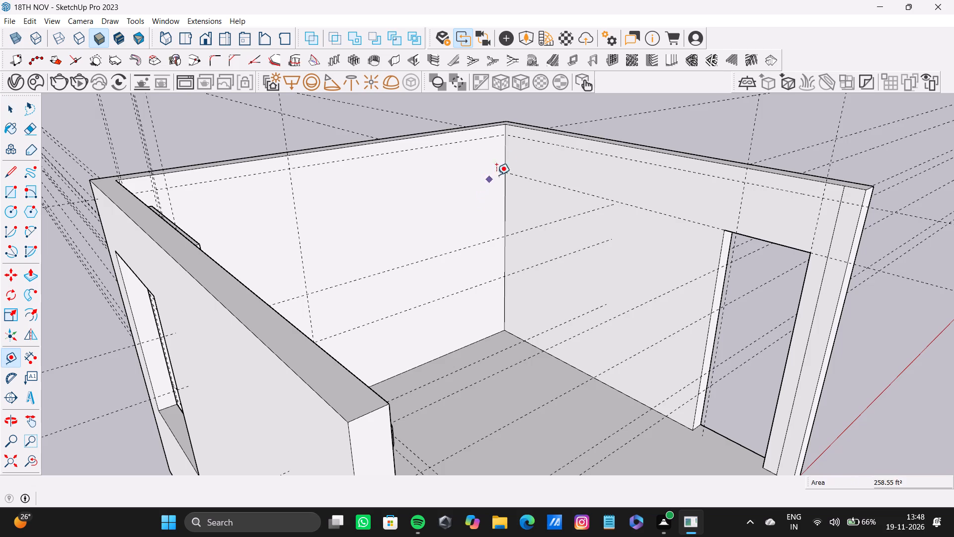
scroll(514, 149, "up", 3)
left_click(504, 153)
scroll(546, 175, "down", 4)
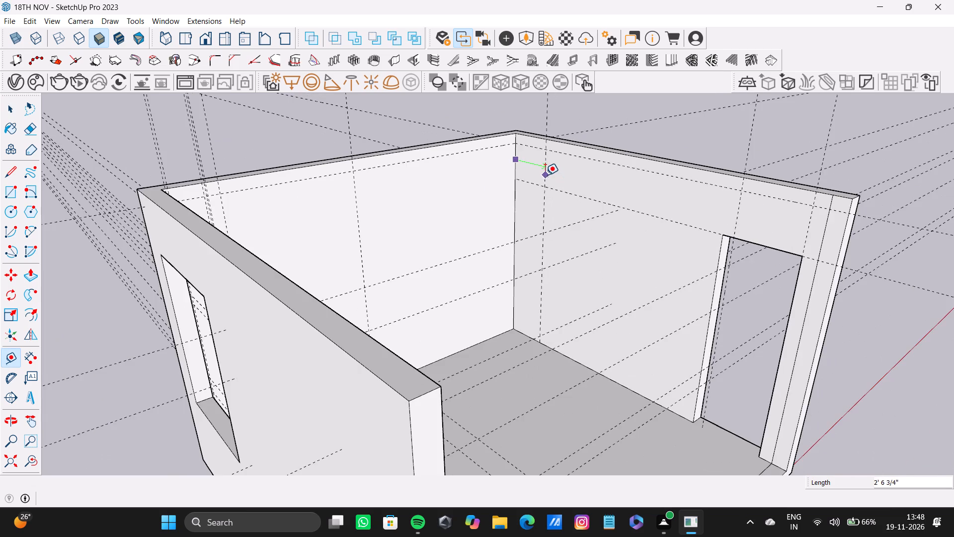
middle_click_drag(545, 175, 531, 222)
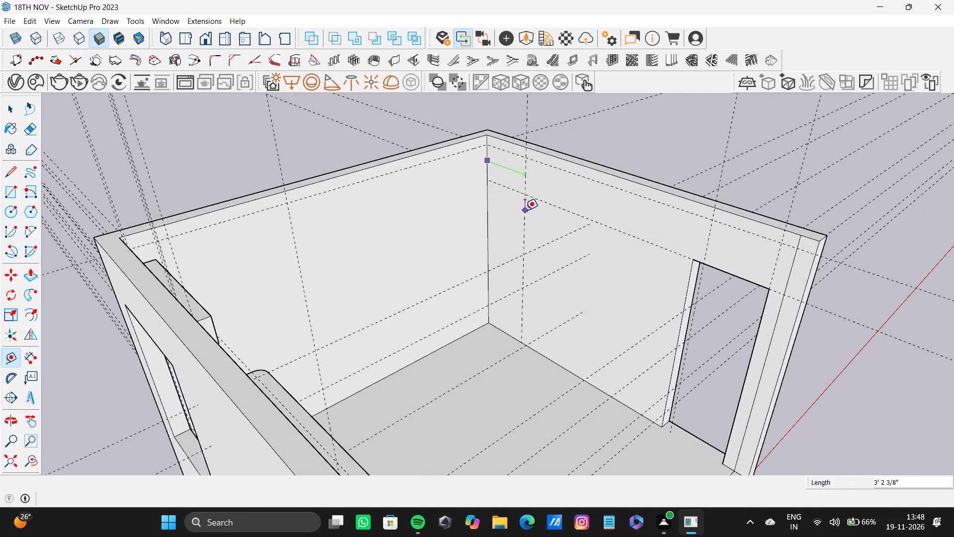
middle_click_drag(548, 227, 431, 261)
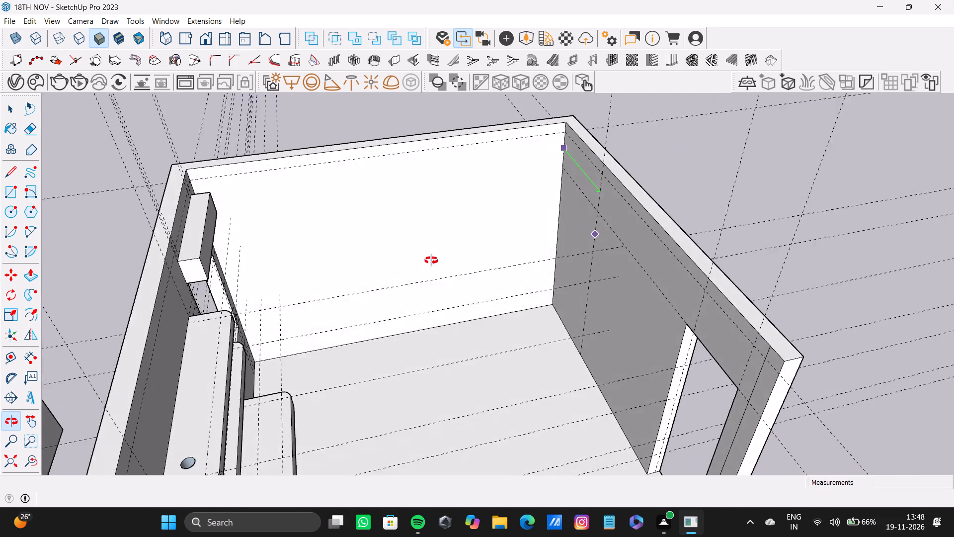
middle_click_drag(431, 261, 637, 274)
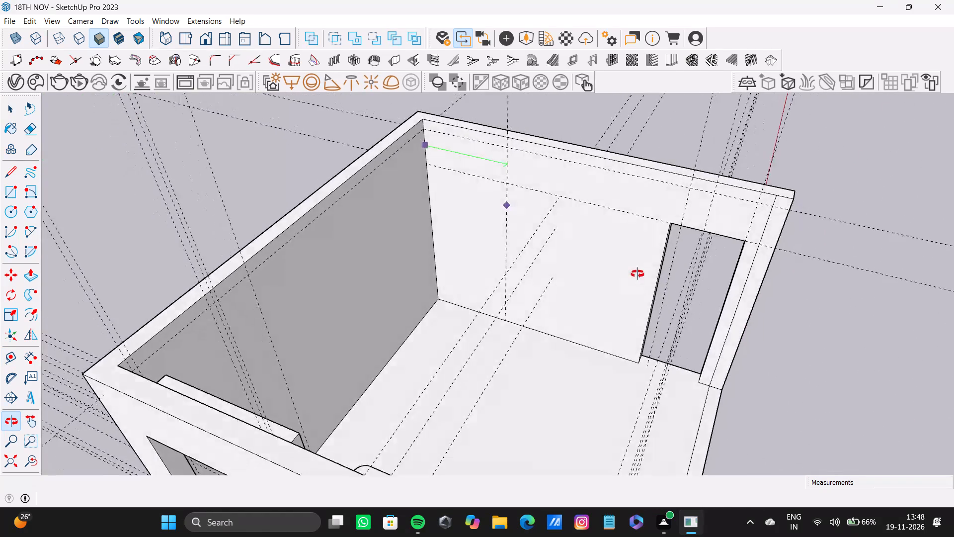
middle_click_drag(637, 274, 666, 310)
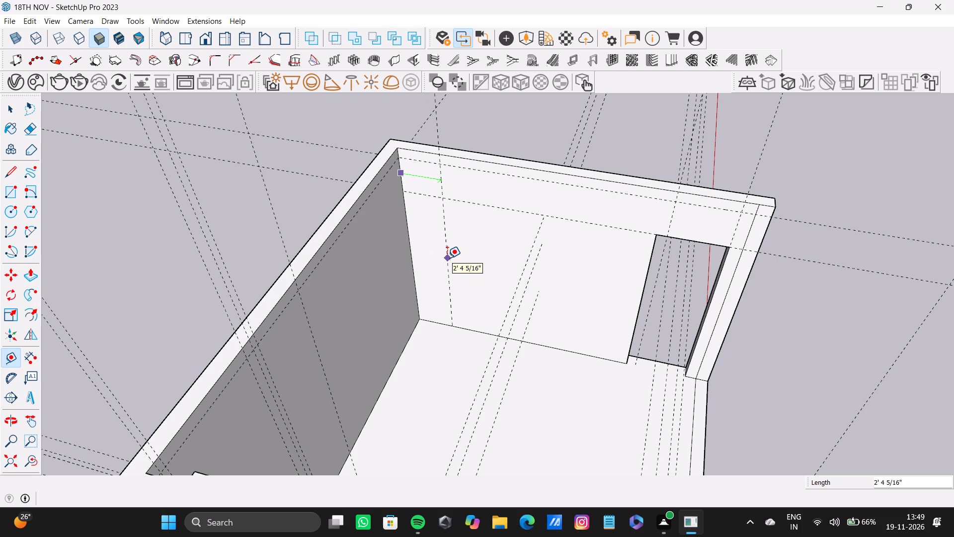
left_click(449, 314)
left_click(447, 315)
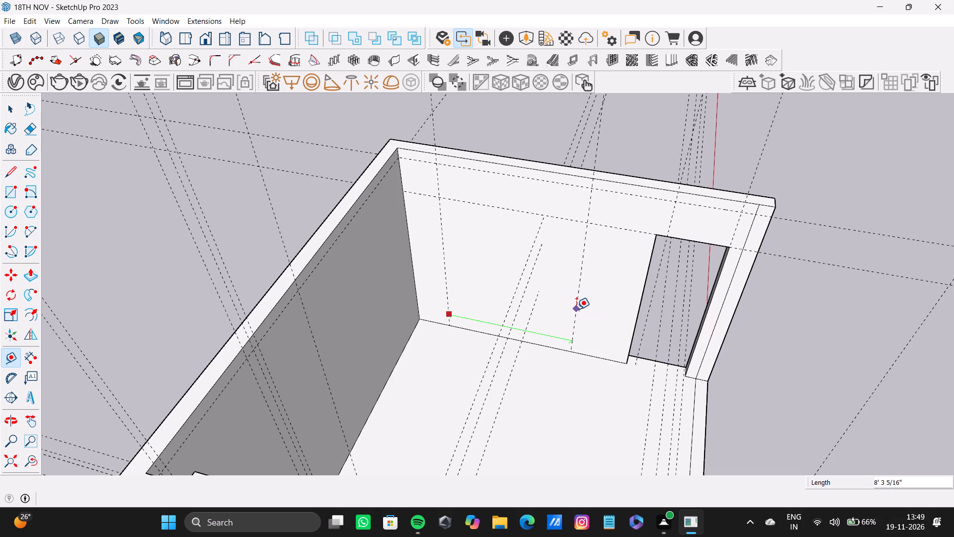
left_click(576, 309)
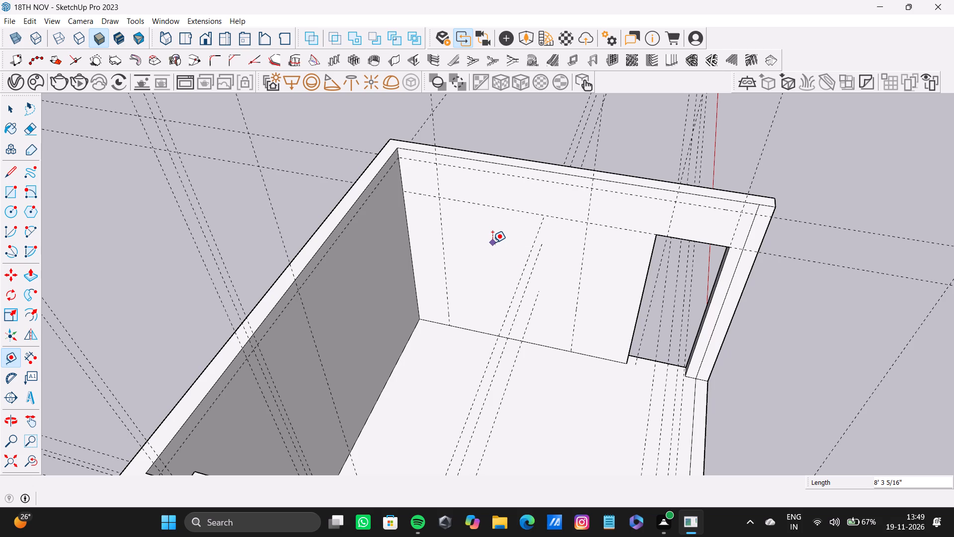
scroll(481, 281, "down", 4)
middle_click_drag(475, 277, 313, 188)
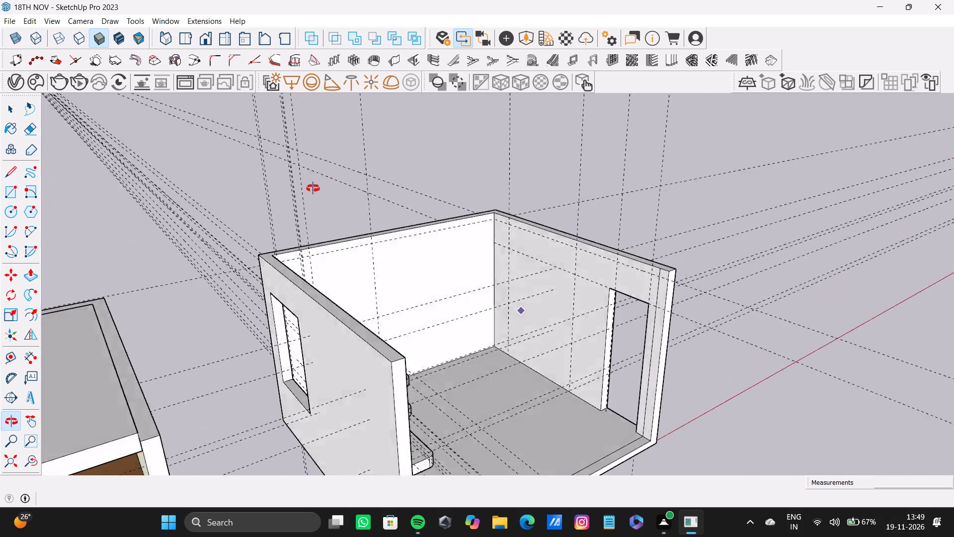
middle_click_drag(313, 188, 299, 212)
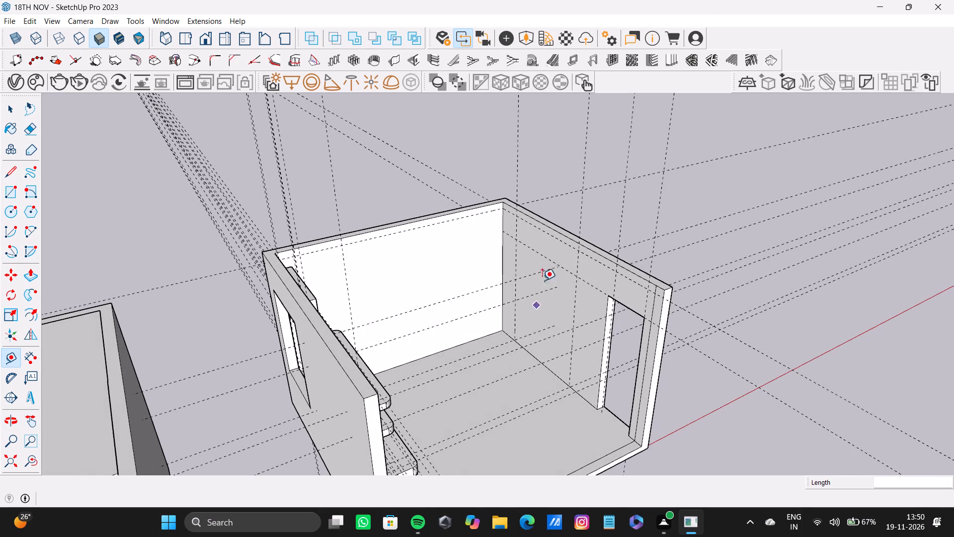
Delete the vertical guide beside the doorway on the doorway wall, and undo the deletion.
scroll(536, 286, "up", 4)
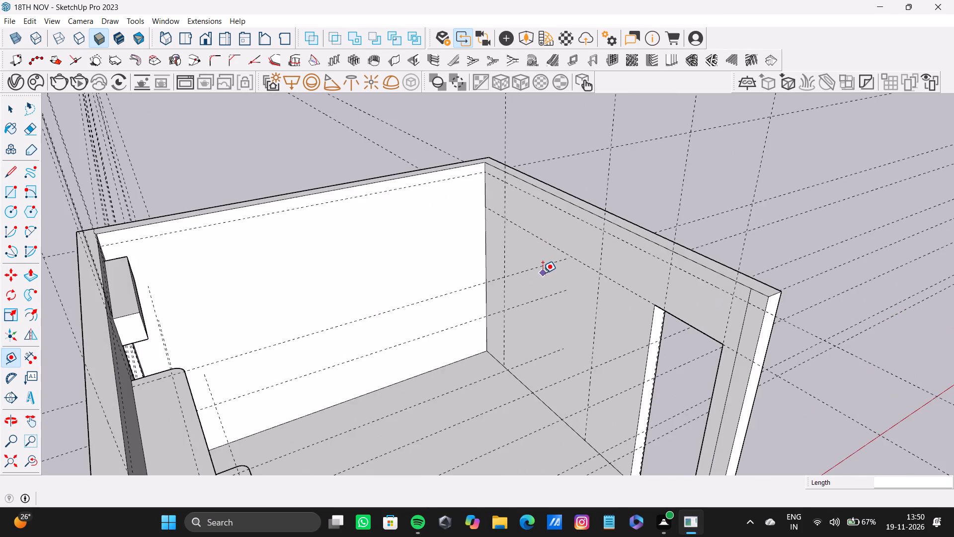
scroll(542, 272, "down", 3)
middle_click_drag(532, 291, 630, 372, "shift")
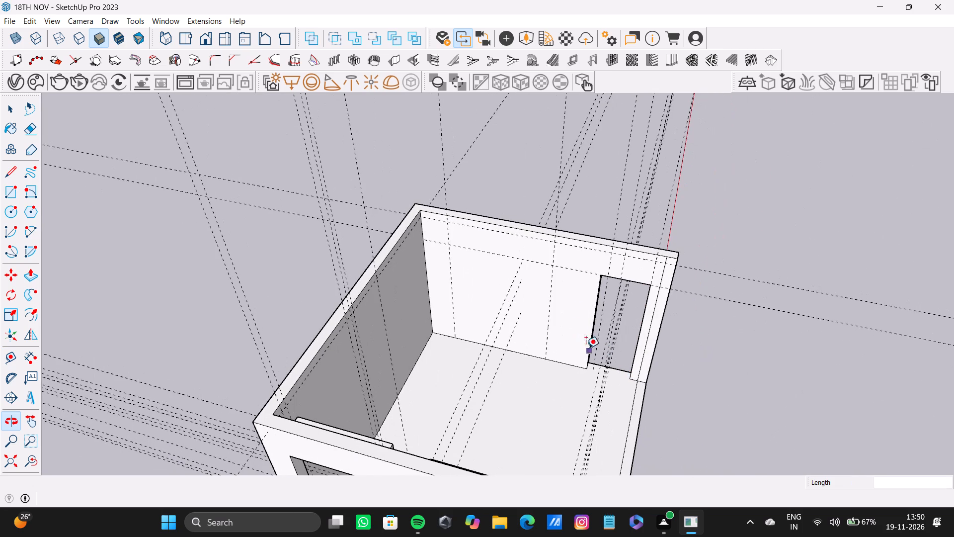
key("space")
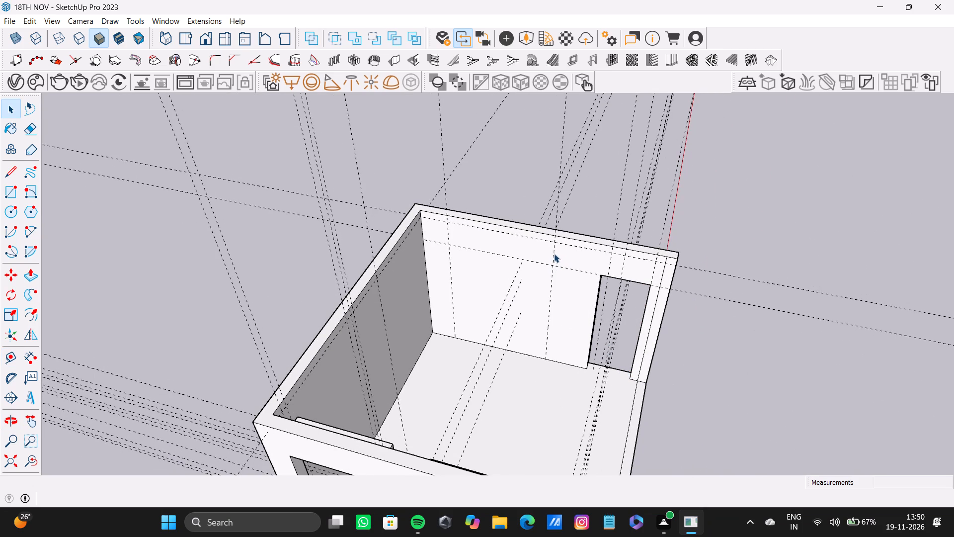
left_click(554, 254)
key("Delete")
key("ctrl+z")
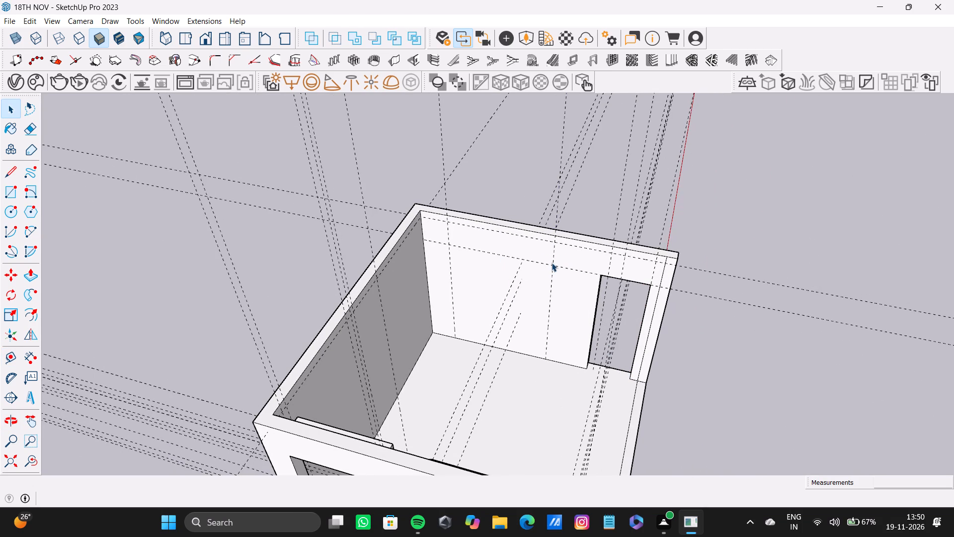
Replace the vertical guide beside the doorway with one offset slightly closer to the opening, deleting the original guide.
key("t")
left_click(555, 256)
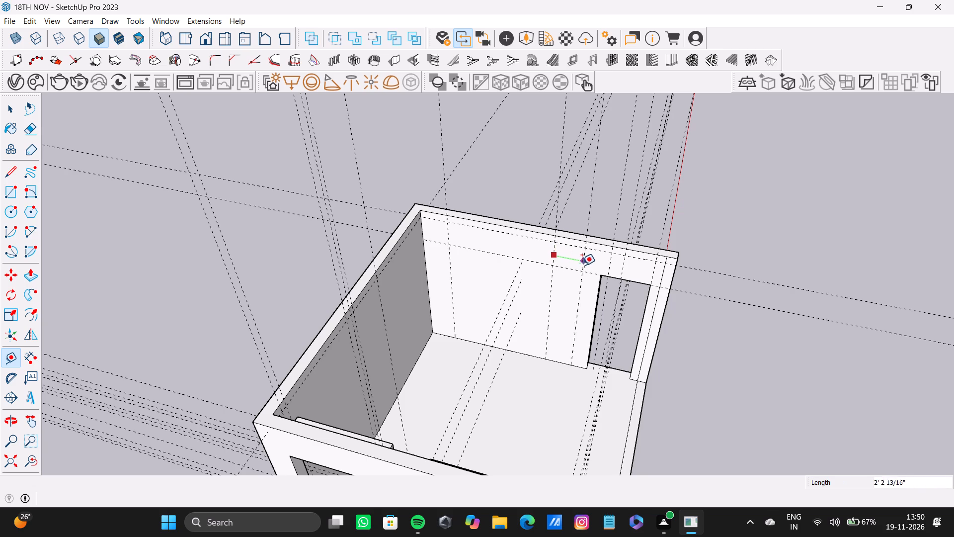
left_click(577, 267)
key("space")
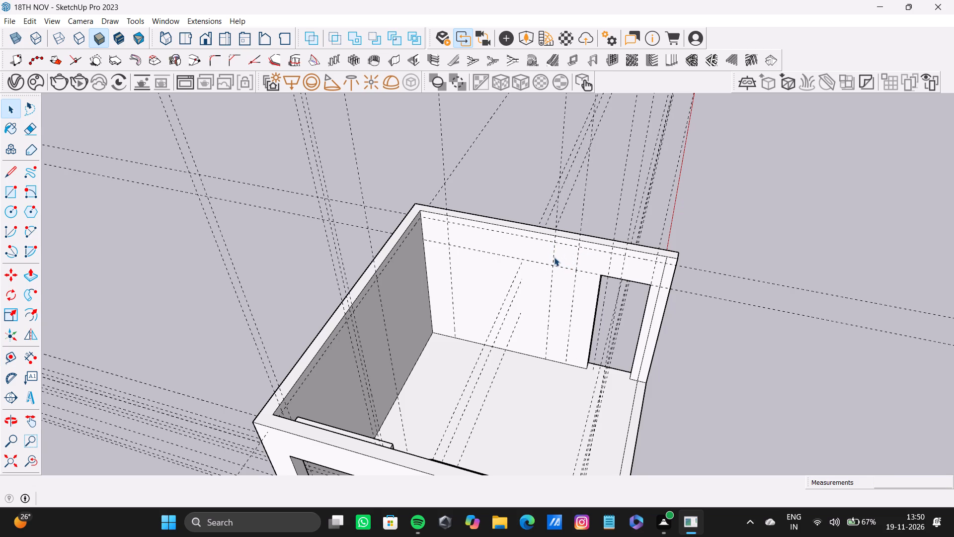
left_click(552, 258)
left_click(552, 258)
double_click(552, 261)
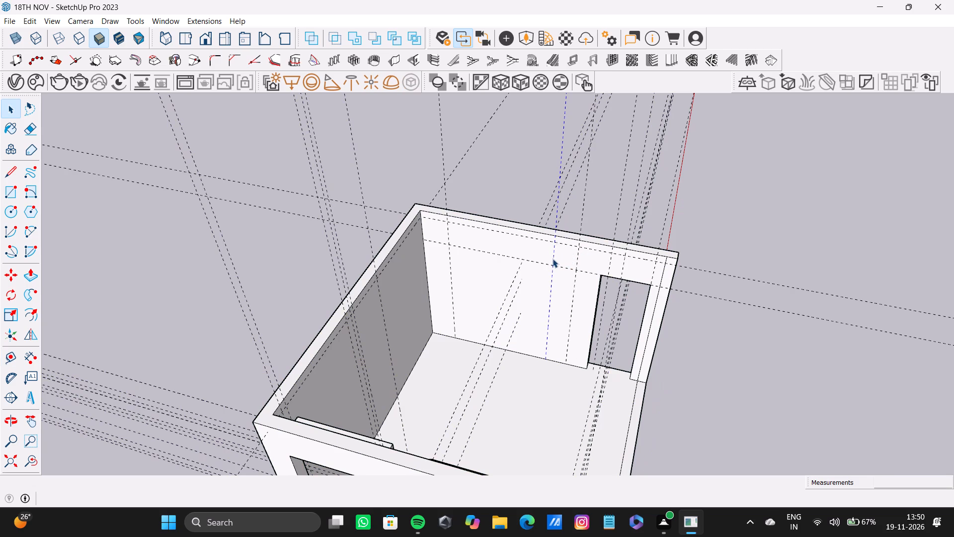
key("Delete")
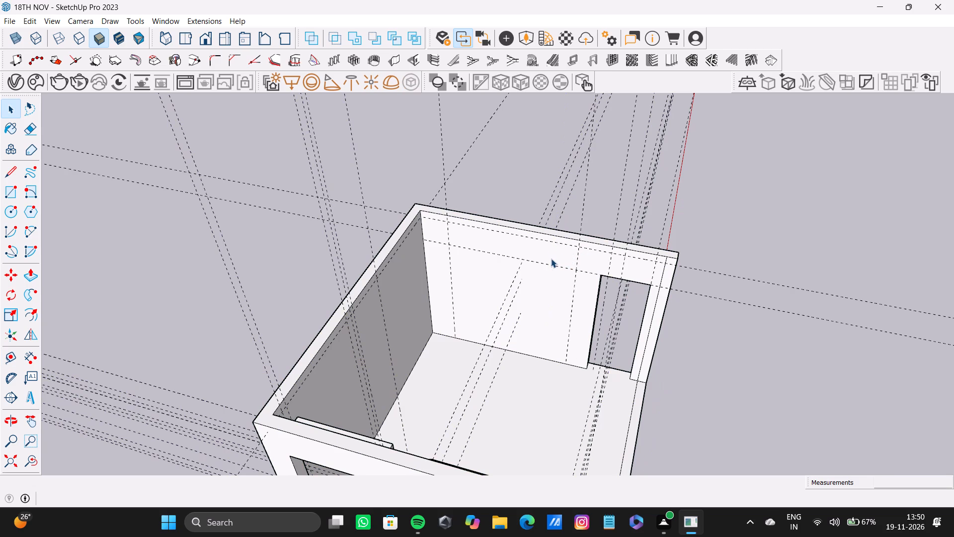
Examine the doorway wall, its guides and the back corner from several angles.
scroll(504, 285, "down", 2)
middle_click_drag(504, 285, 483, 275)
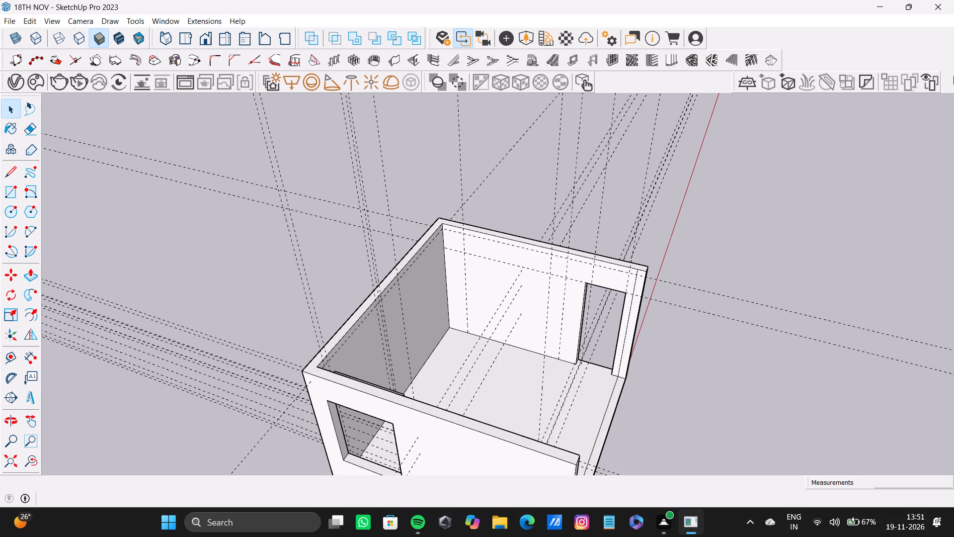
scroll(543, 325, "up", 6)
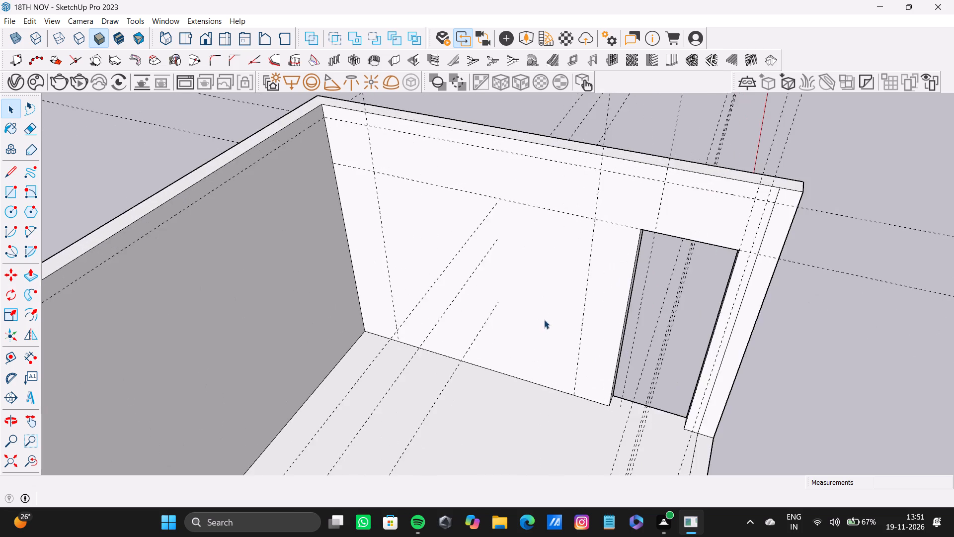
scroll(544, 320, "up", 2)
middle_click_drag(544, 315, 480, 282)
scroll(478, 281, "down", 3)
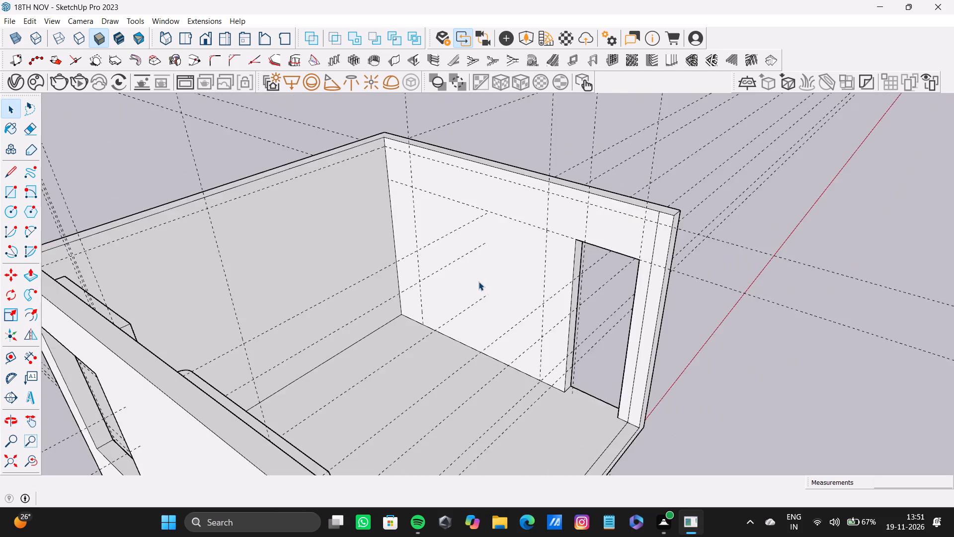
scroll(478, 281, "down", 4)
middle_click_drag(478, 281, 470, 238)
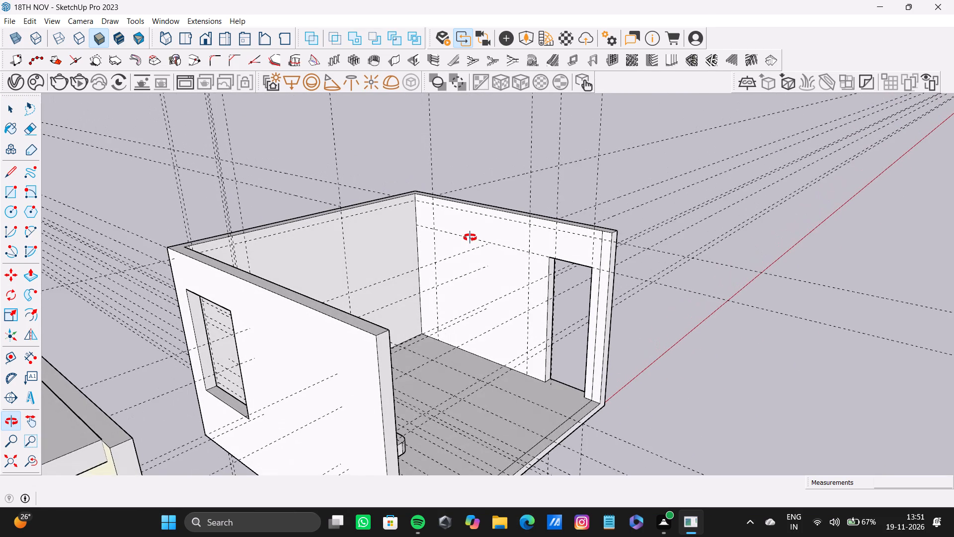
middle_click_drag(470, 238, 465, 238)
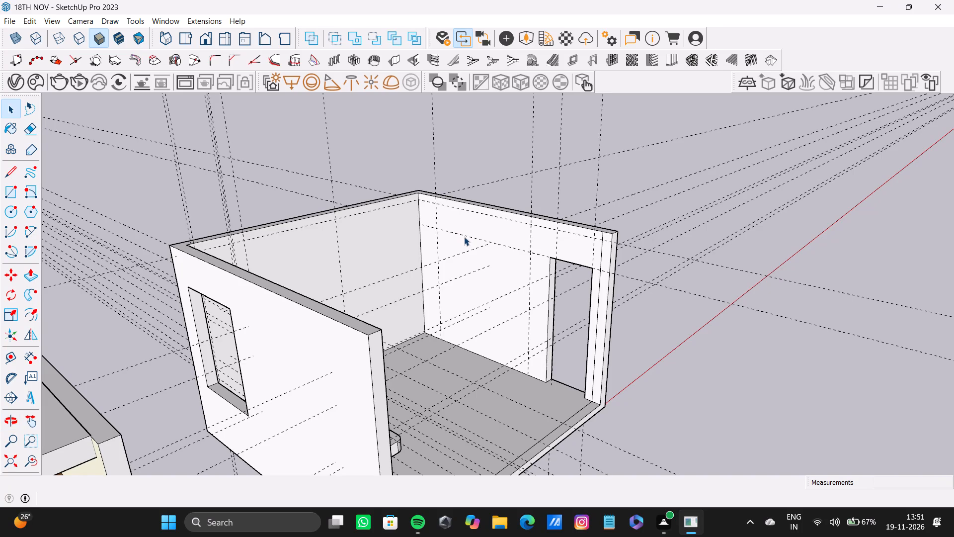
scroll(431, 230, "up", 4)
middle_click_drag(454, 218, 488, 262)
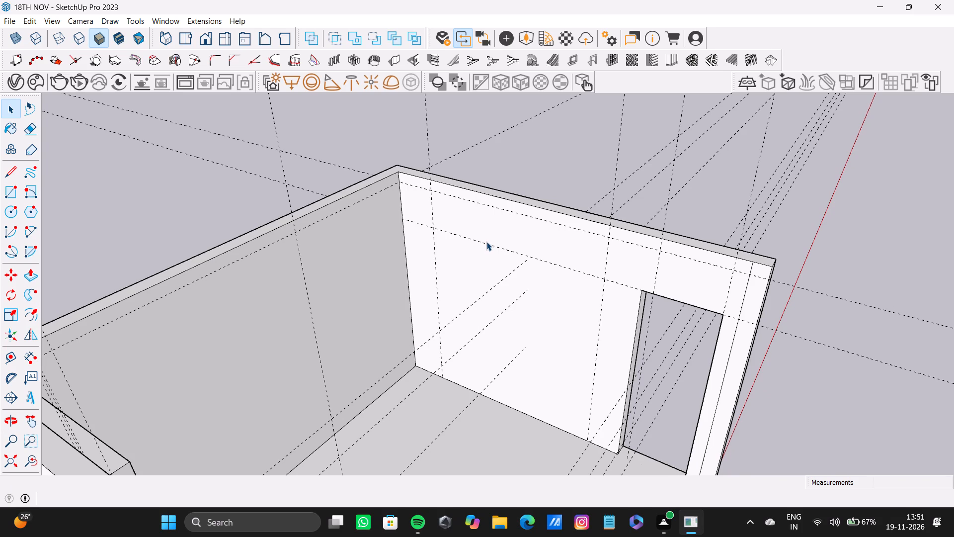
scroll(489, 248, "down", 3)
middle_click_drag(491, 249, 463, 244)
scroll(463, 268, "up", 3)
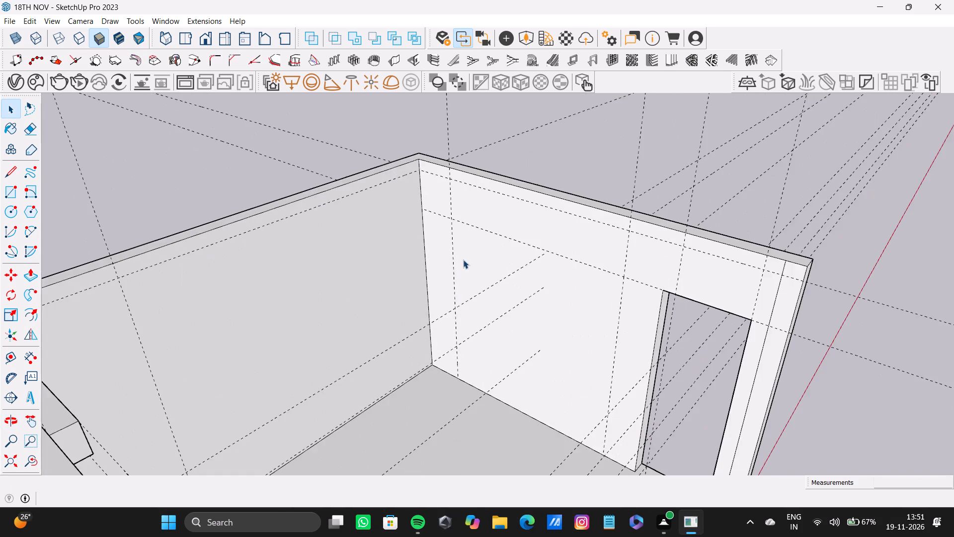
scroll(467, 247, "down", 4)
middle_click_drag(467, 247, 461, 225)
scroll(554, 283, "up", 2)
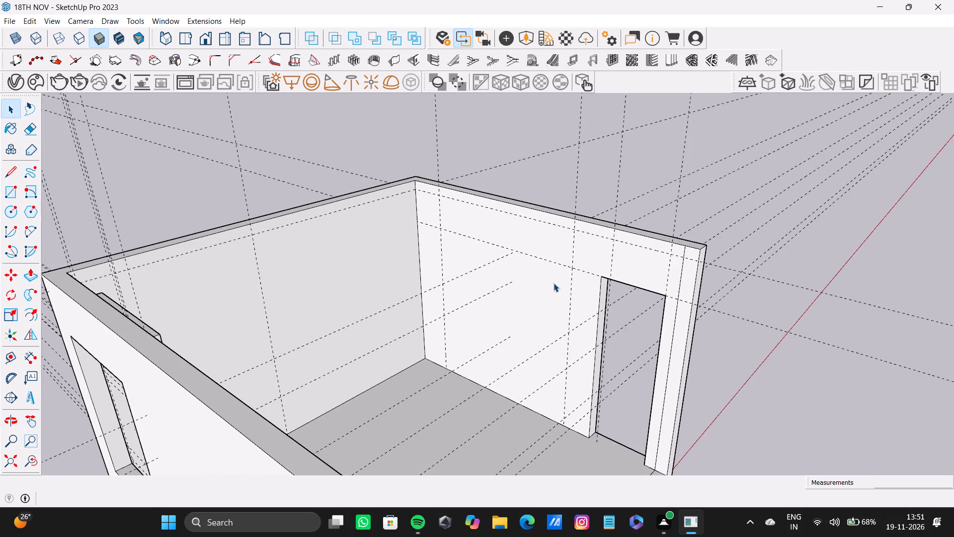
middle_click_drag(554, 282, 516, 212)
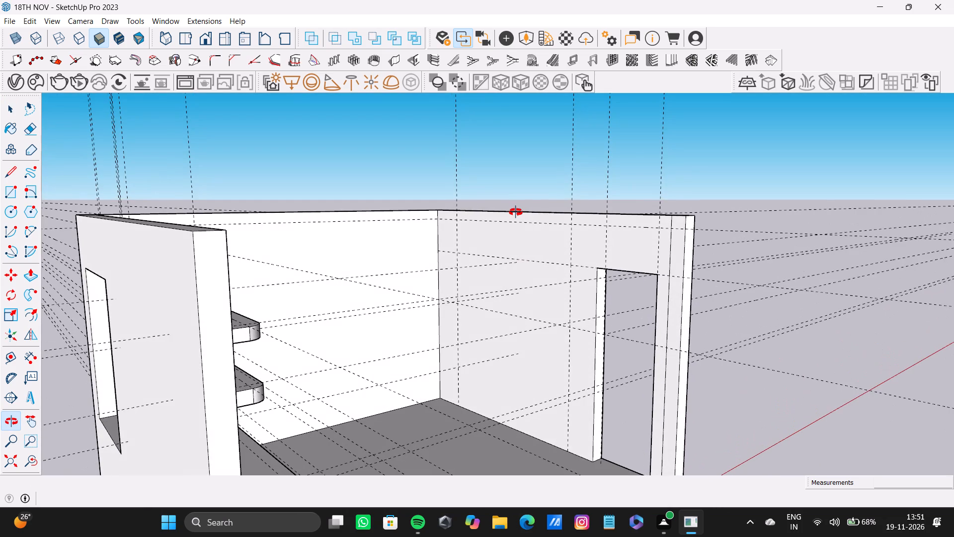
middle_click_drag(516, 212, 524, 220)
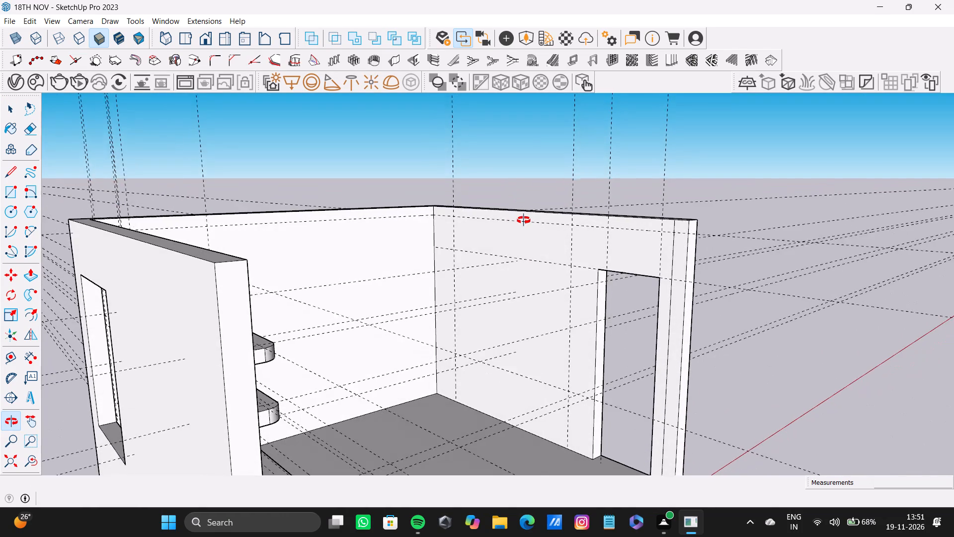
middle_click_drag(524, 220, 535, 243)
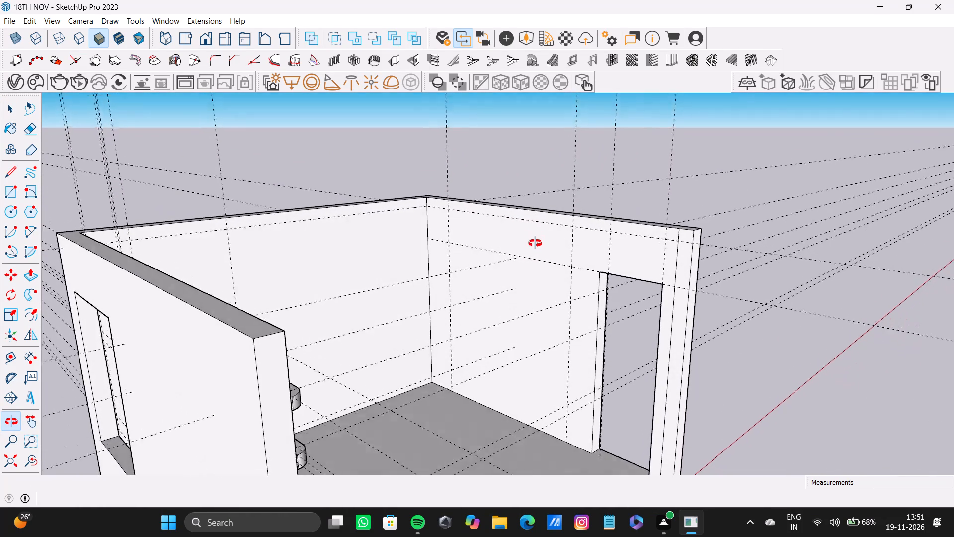
middle_click_drag(535, 243, 547, 285)
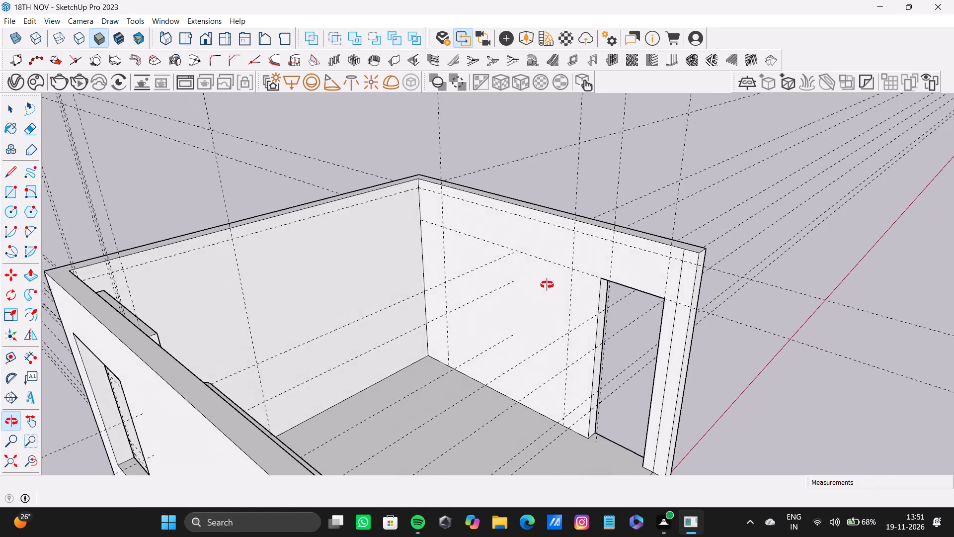
middle_click_drag(547, 285, 556, 290)
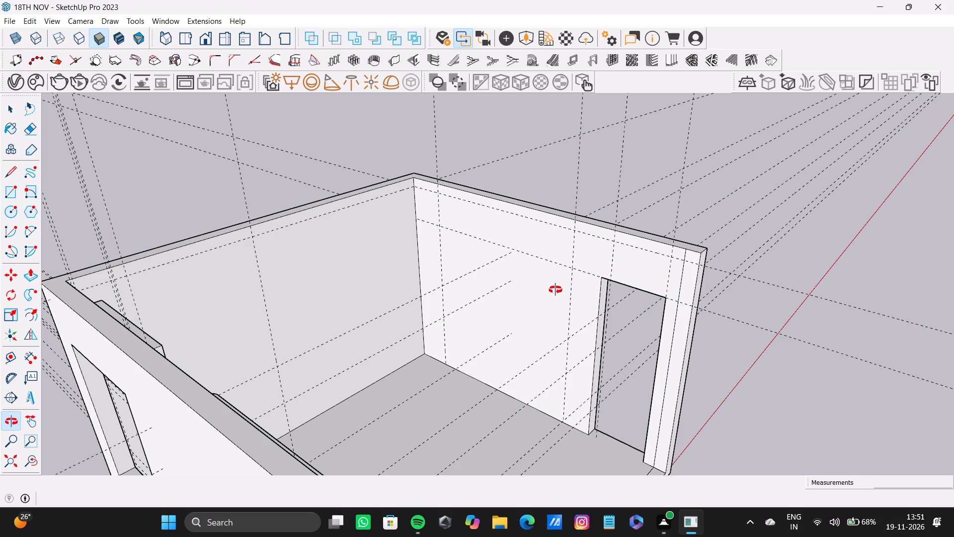
middle_click_drag(556, 290, 556, 290)
Delete the vertical guide near the back corner of the doorway wall.
scroll(476, 233, "up", 4)
scroll(417, 228, "up", 3)
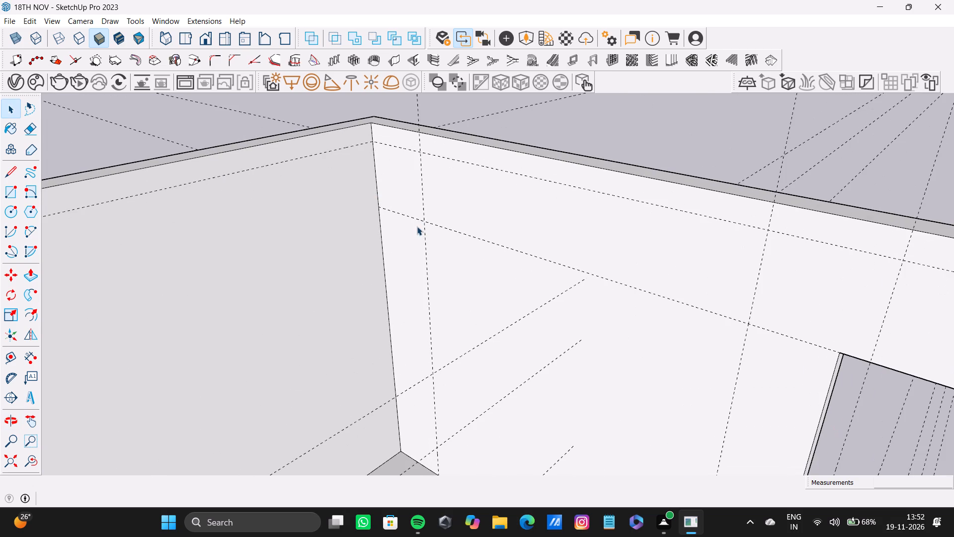
left_click(423, 205)
key("Delete")
key("Delete")
Place a vertical guide at the wall's back corner, about 12' 2 7/16" from the guide beside the doorway.
scroll(422, 201, "down", 8)
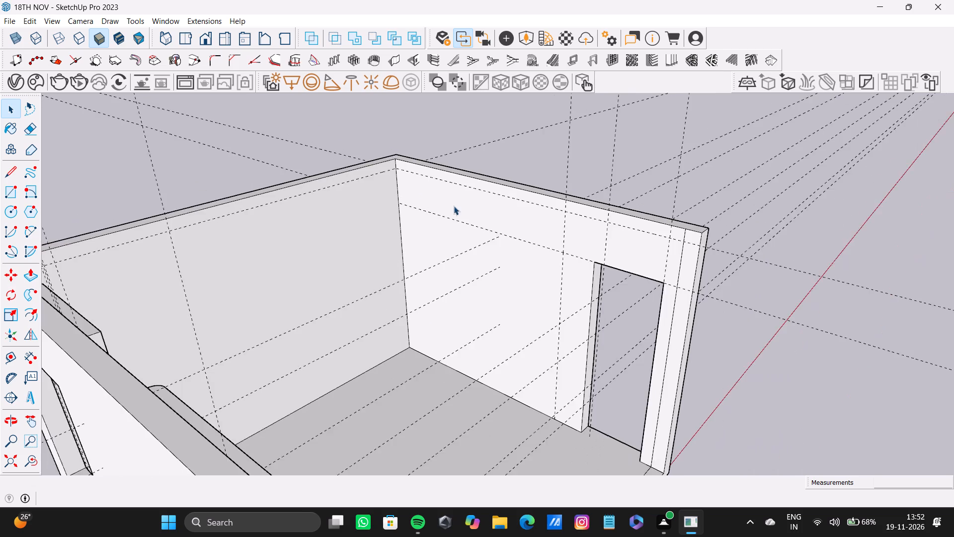
middle_click_drag(468, 233, 477, 200)
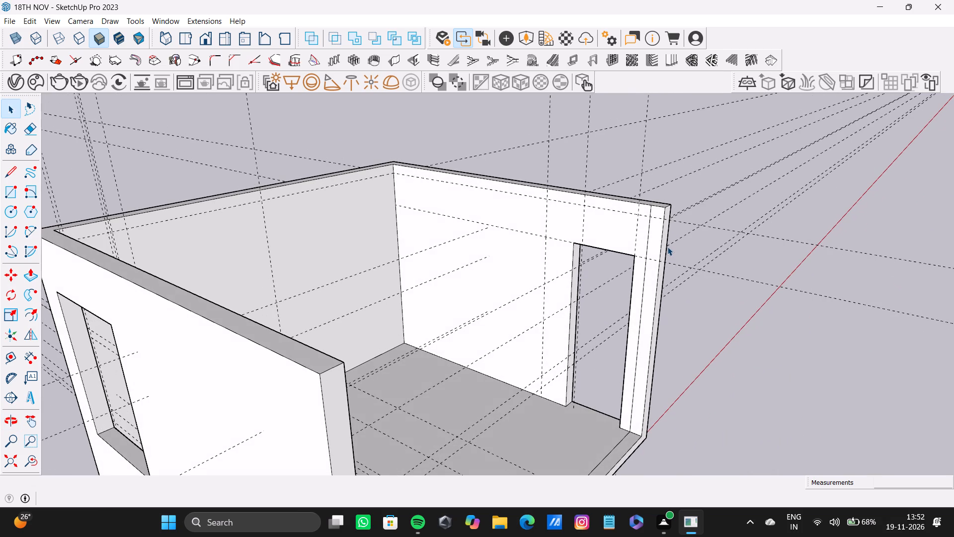
key("t")
left_click_drag(549, 213, 537, 206)
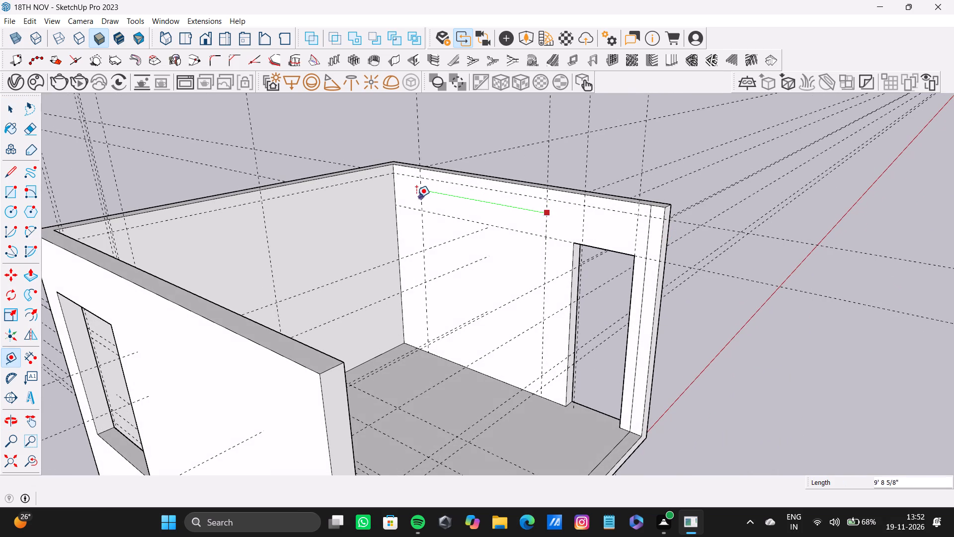
left_click(397, 196)
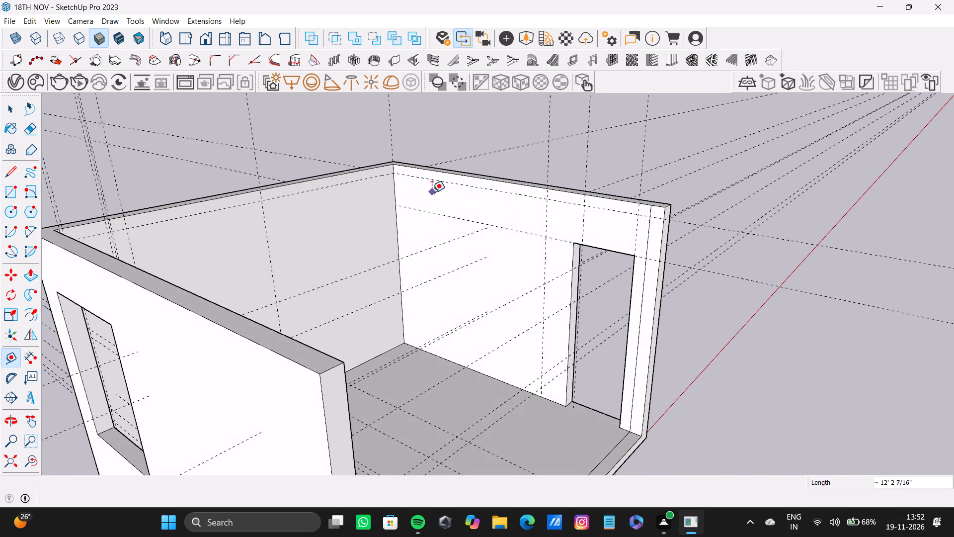
key("space")
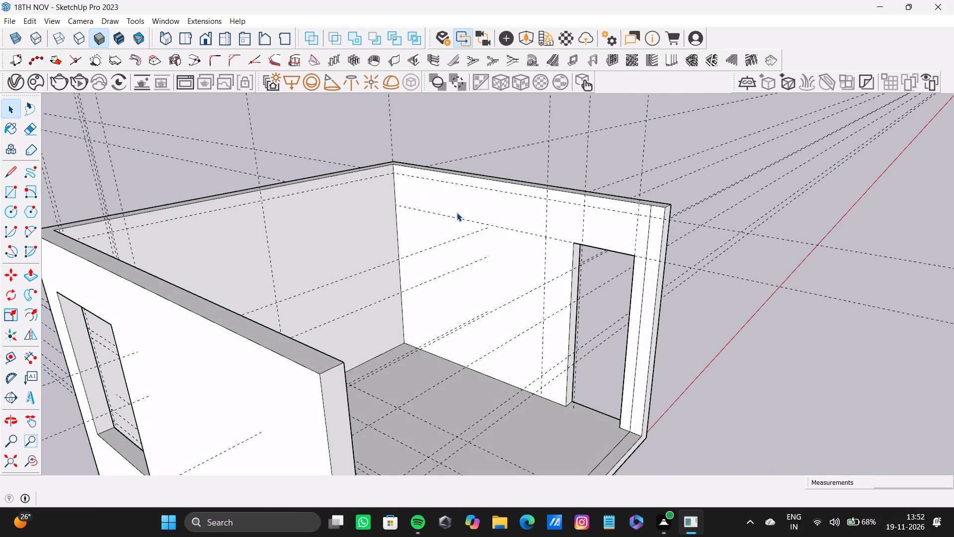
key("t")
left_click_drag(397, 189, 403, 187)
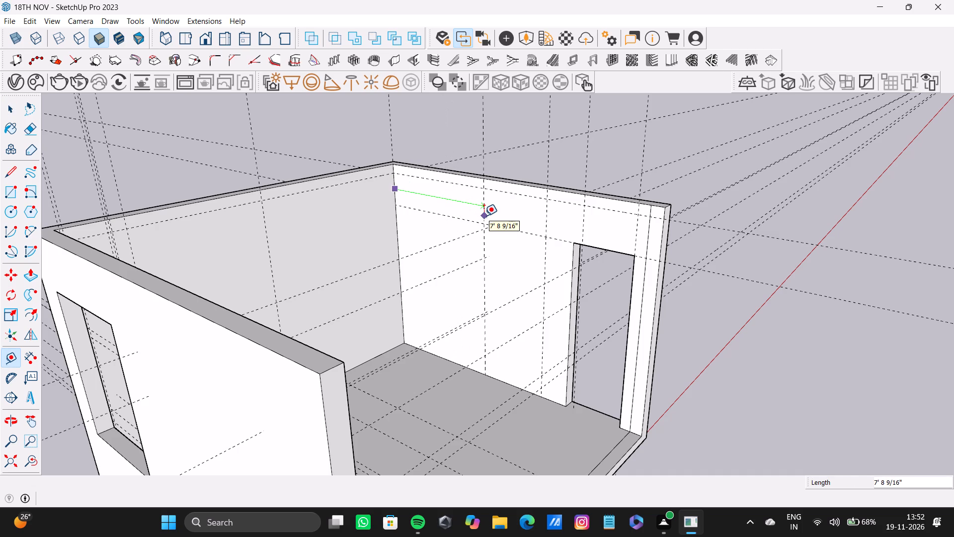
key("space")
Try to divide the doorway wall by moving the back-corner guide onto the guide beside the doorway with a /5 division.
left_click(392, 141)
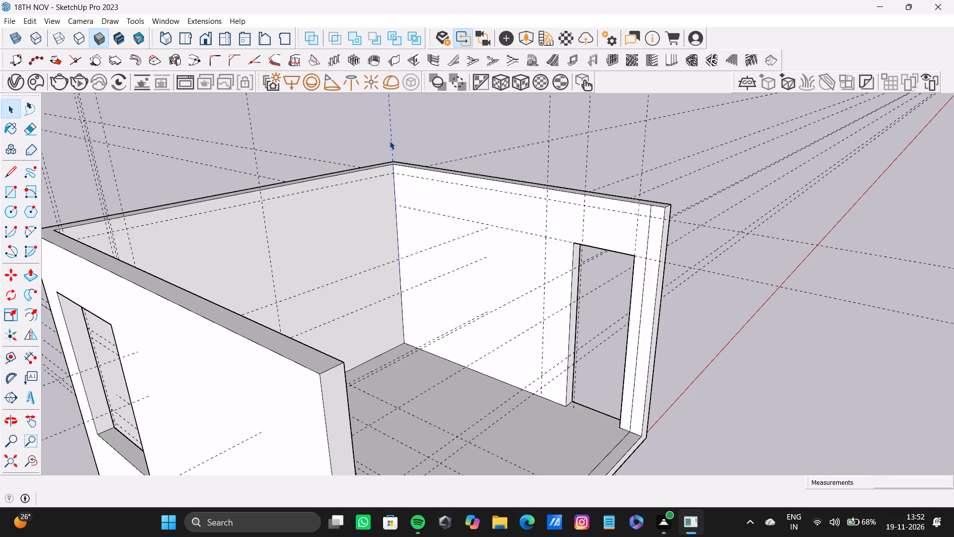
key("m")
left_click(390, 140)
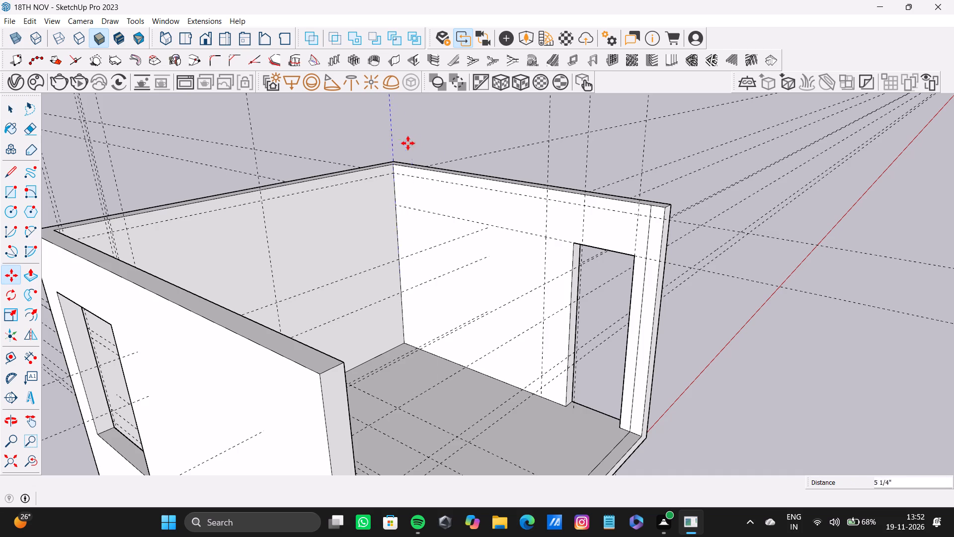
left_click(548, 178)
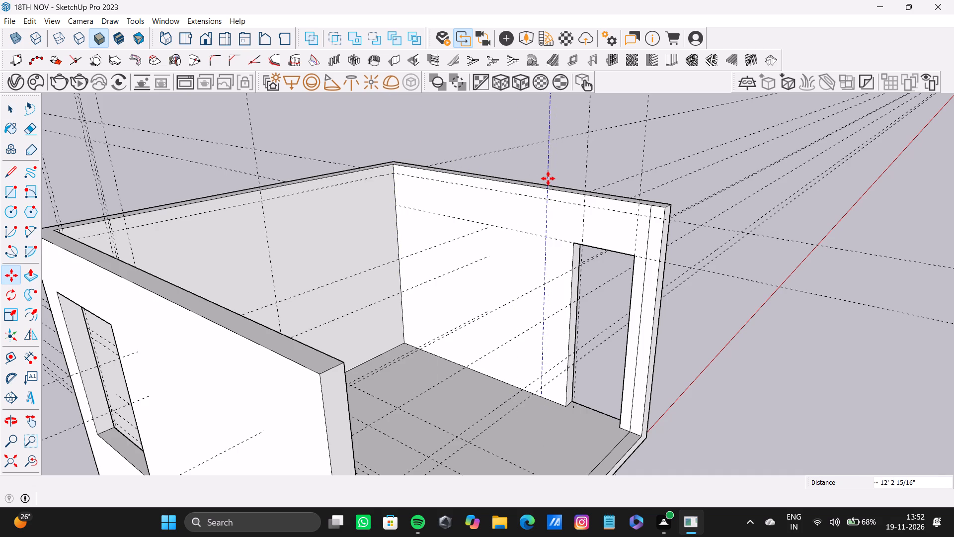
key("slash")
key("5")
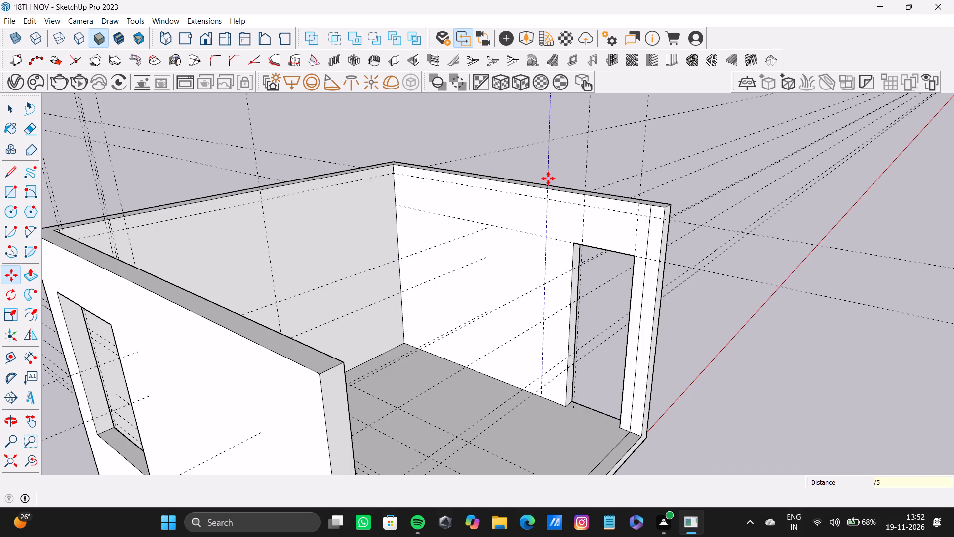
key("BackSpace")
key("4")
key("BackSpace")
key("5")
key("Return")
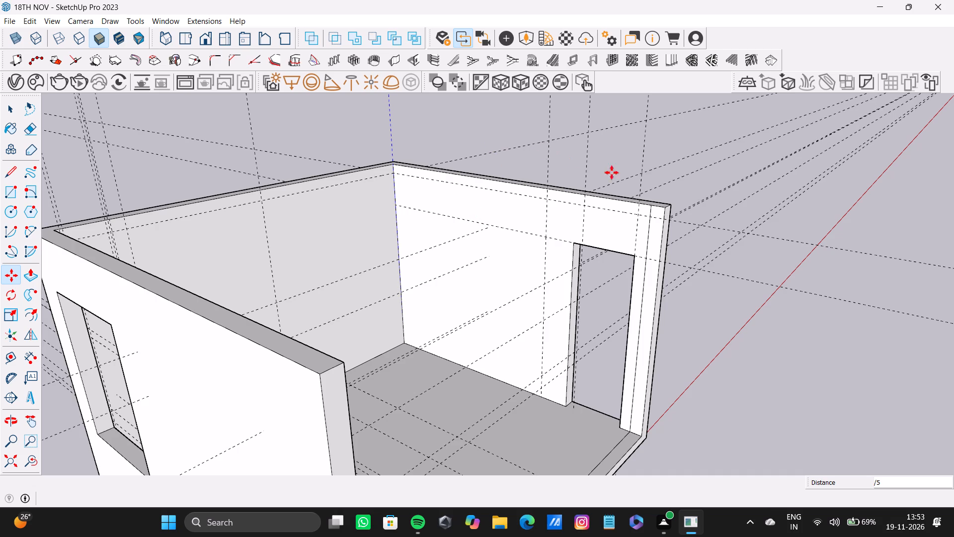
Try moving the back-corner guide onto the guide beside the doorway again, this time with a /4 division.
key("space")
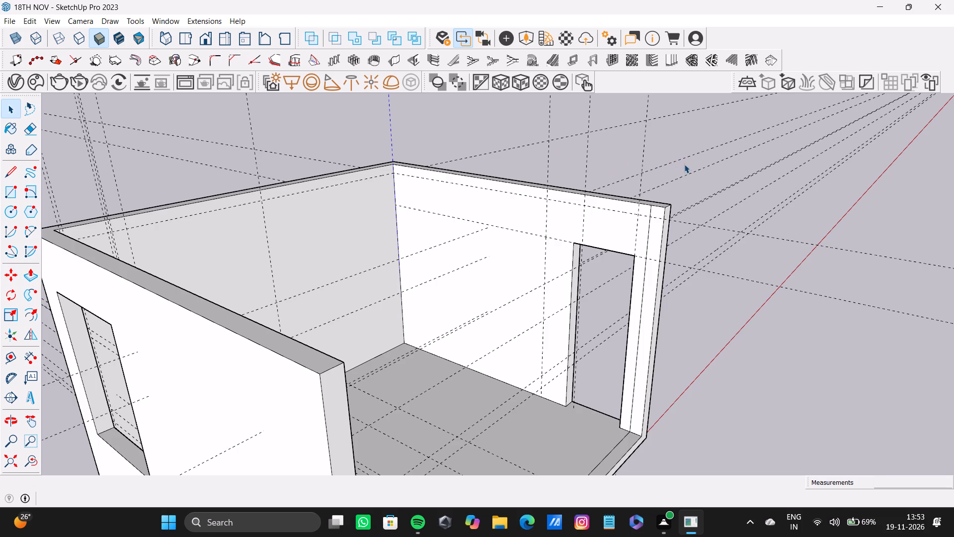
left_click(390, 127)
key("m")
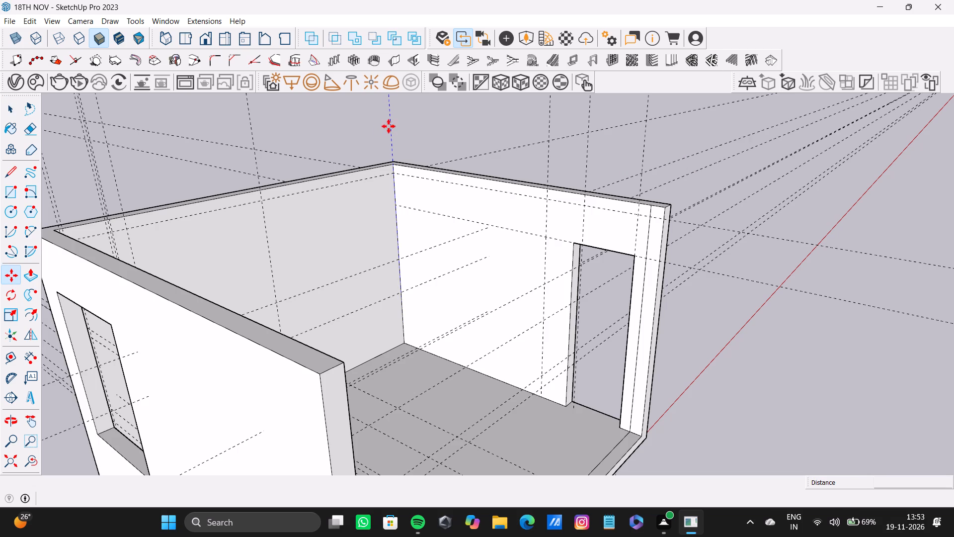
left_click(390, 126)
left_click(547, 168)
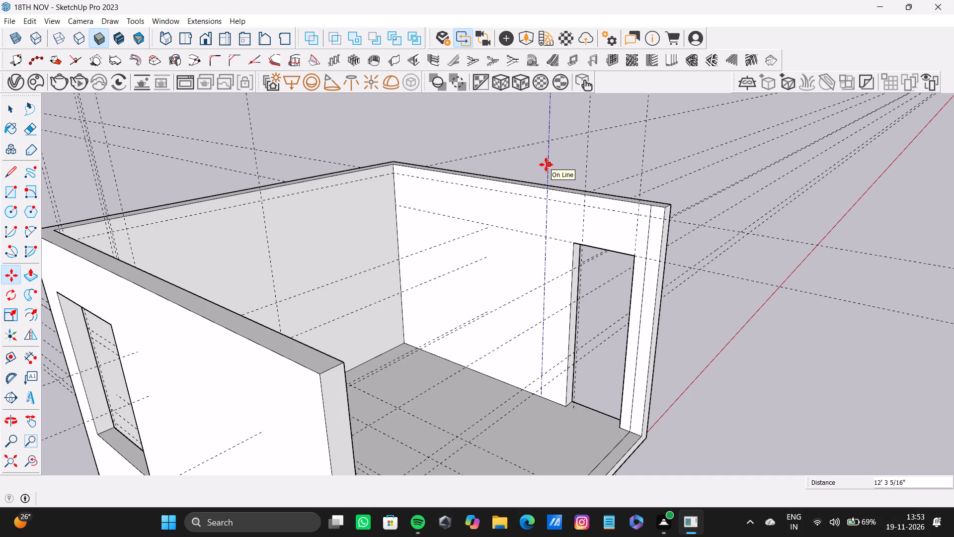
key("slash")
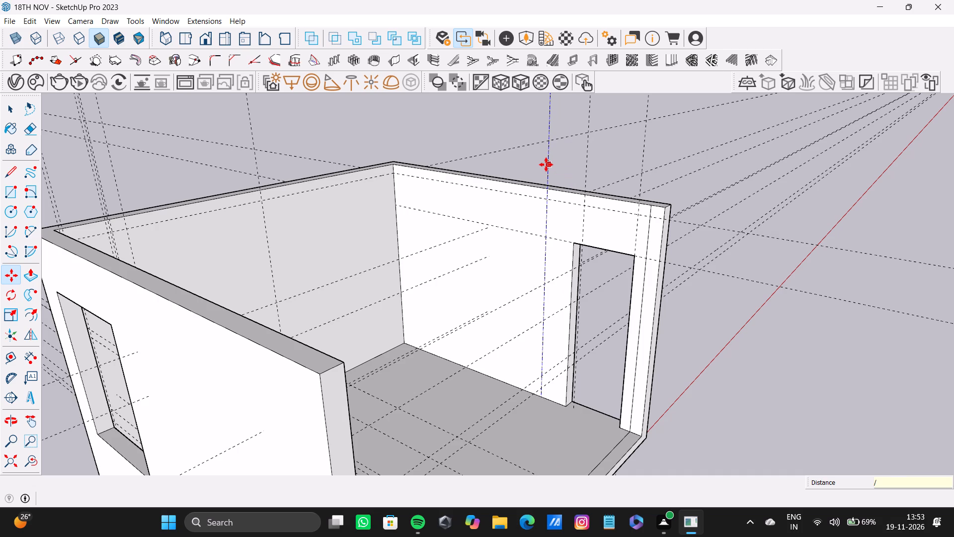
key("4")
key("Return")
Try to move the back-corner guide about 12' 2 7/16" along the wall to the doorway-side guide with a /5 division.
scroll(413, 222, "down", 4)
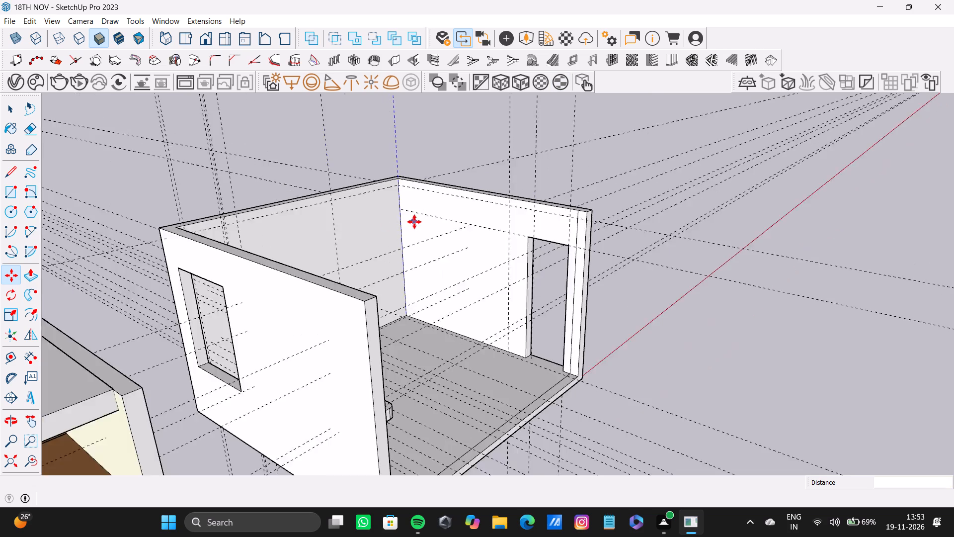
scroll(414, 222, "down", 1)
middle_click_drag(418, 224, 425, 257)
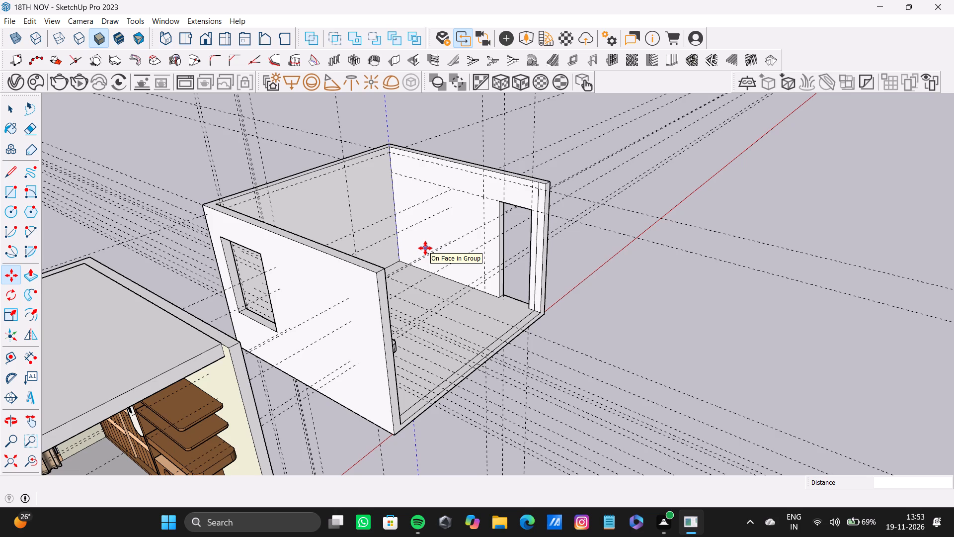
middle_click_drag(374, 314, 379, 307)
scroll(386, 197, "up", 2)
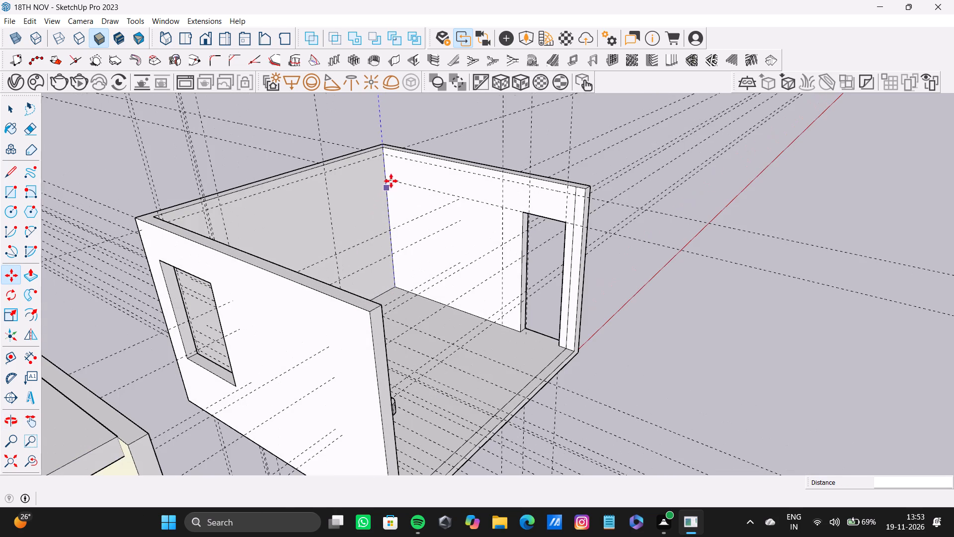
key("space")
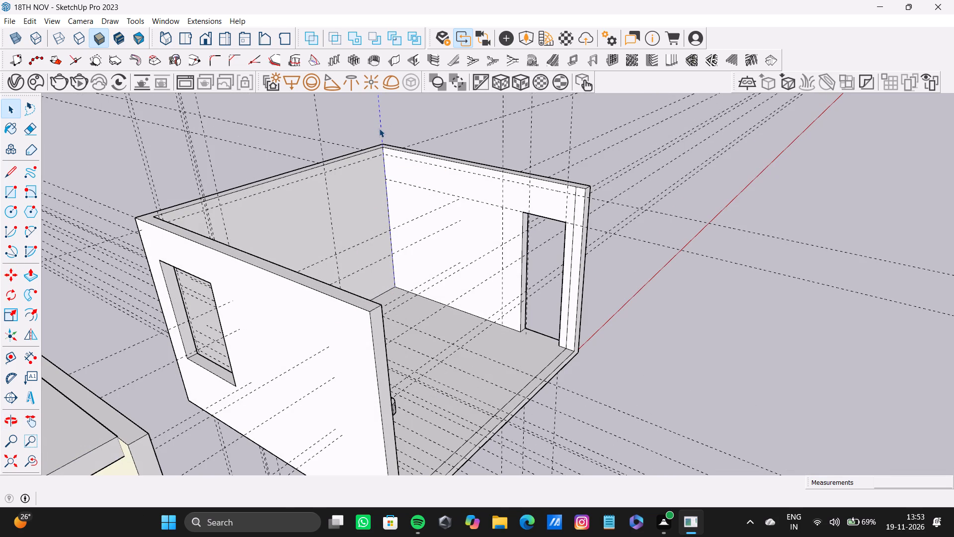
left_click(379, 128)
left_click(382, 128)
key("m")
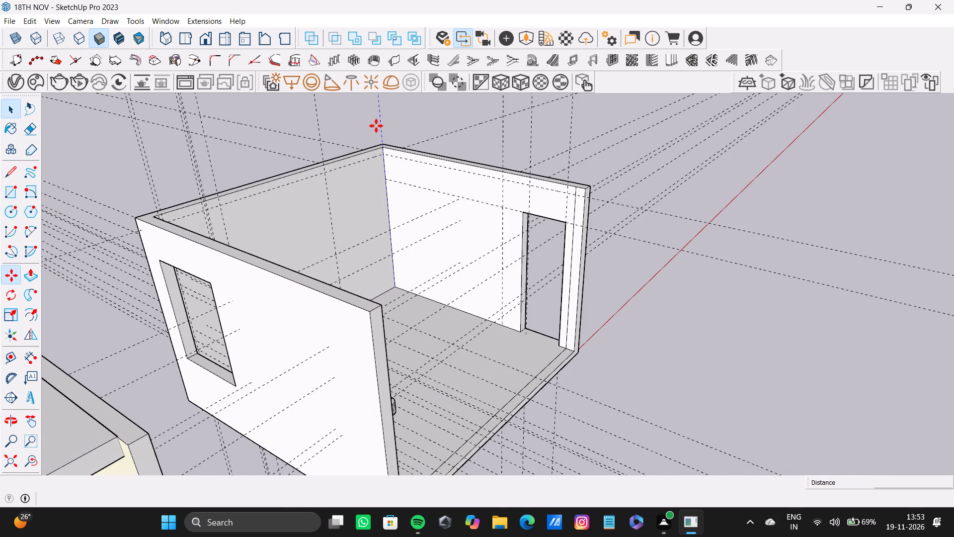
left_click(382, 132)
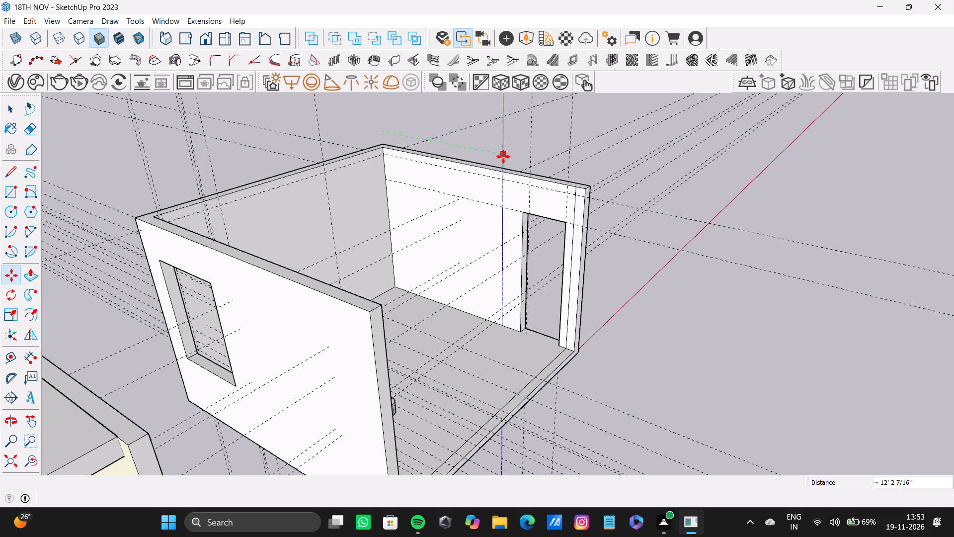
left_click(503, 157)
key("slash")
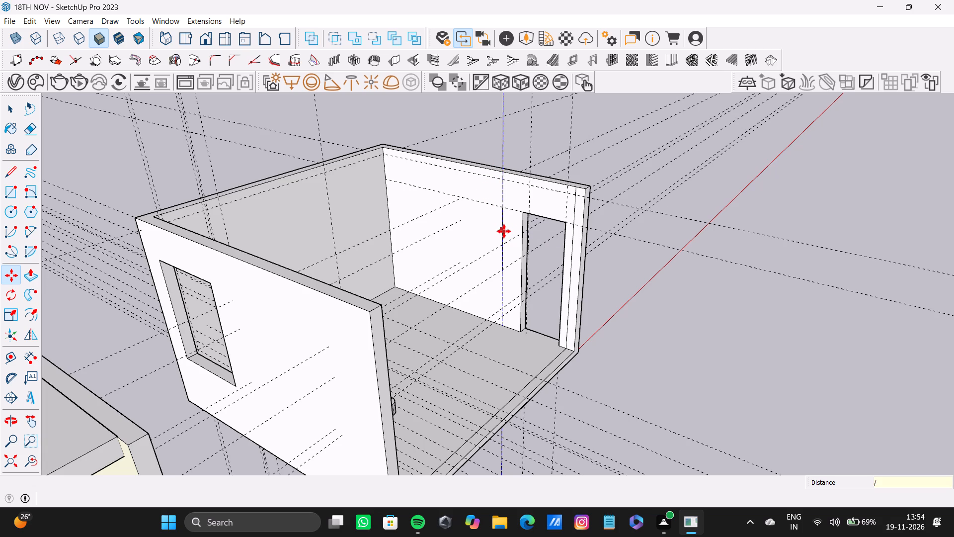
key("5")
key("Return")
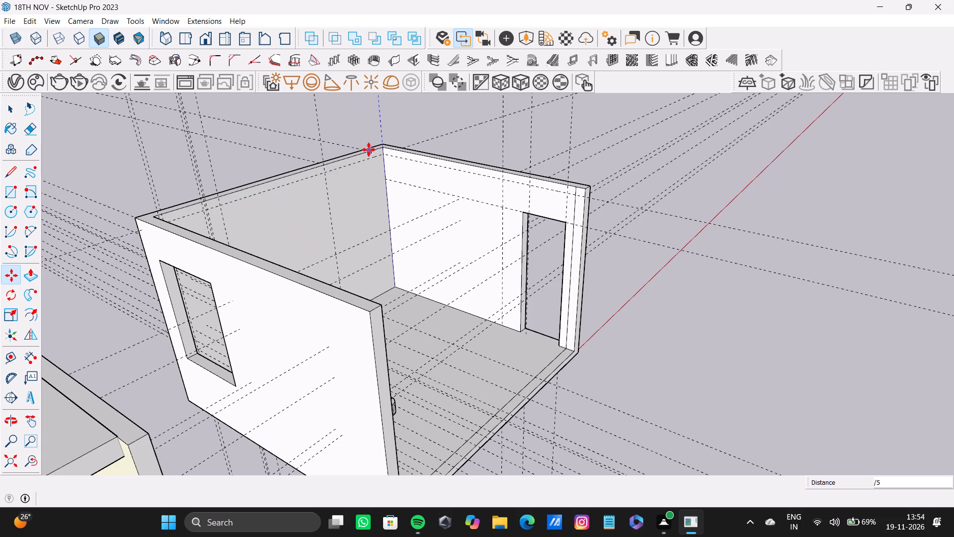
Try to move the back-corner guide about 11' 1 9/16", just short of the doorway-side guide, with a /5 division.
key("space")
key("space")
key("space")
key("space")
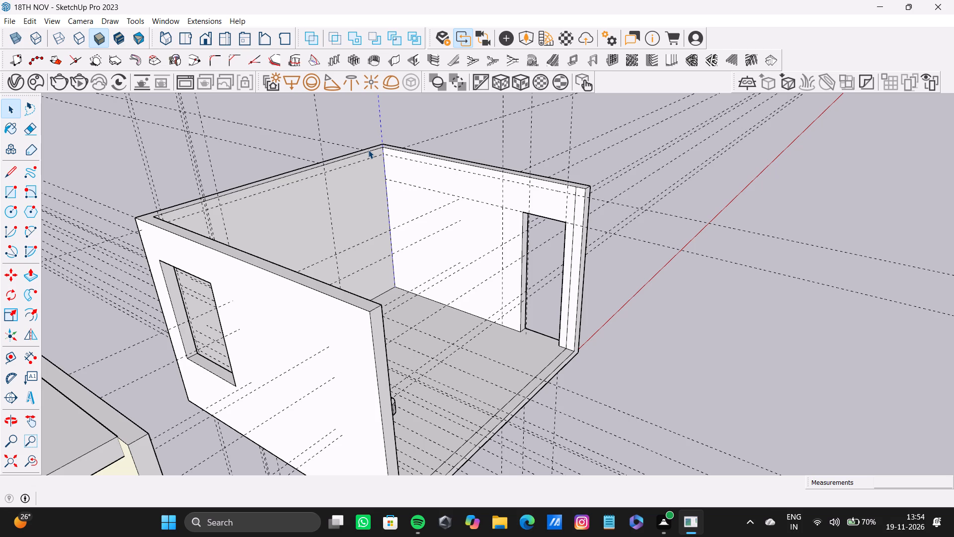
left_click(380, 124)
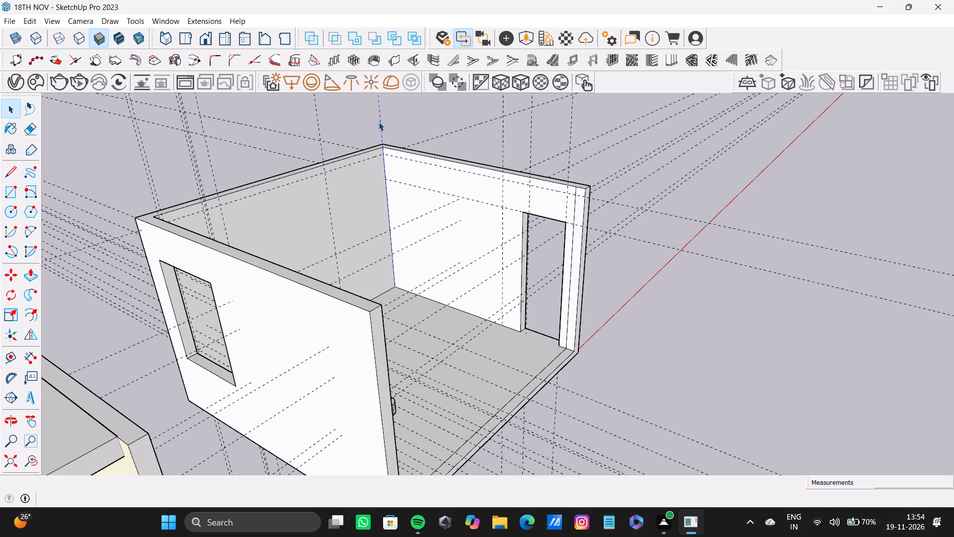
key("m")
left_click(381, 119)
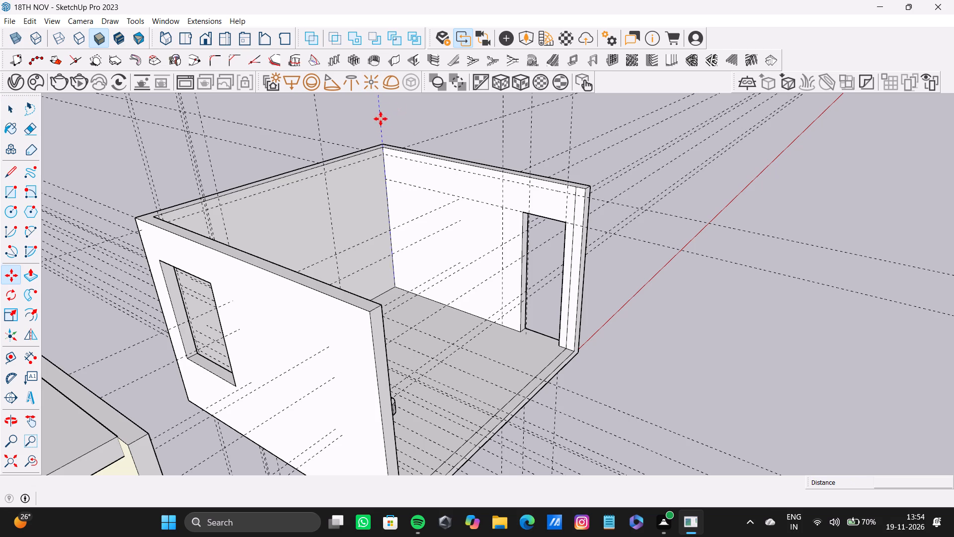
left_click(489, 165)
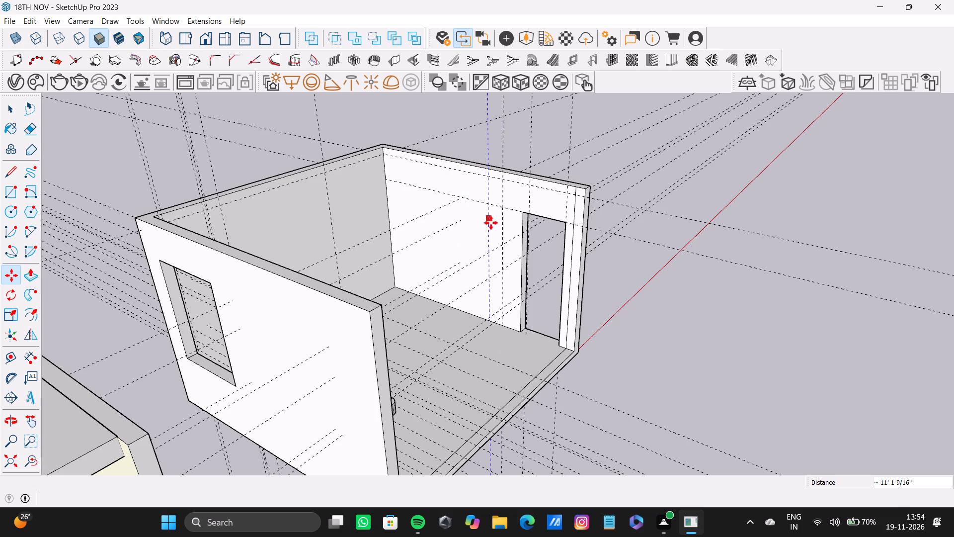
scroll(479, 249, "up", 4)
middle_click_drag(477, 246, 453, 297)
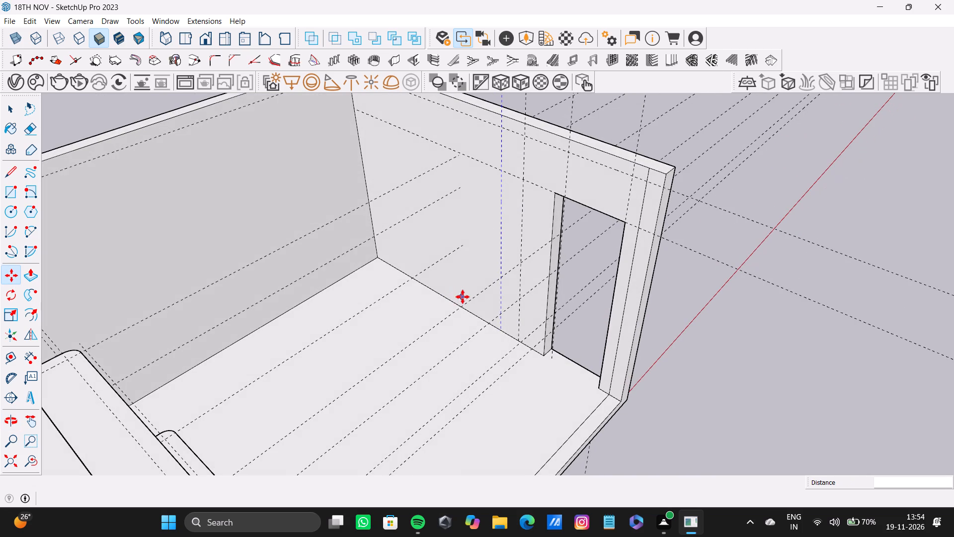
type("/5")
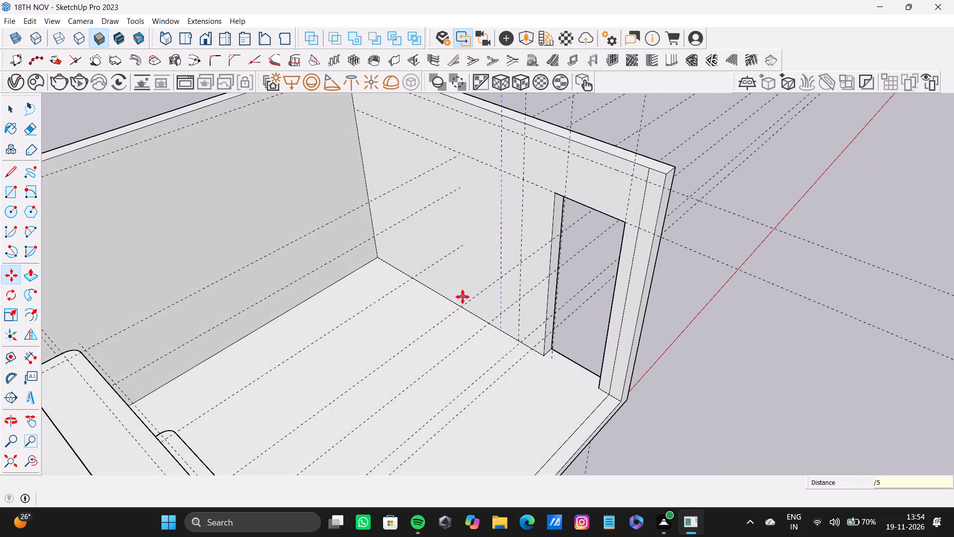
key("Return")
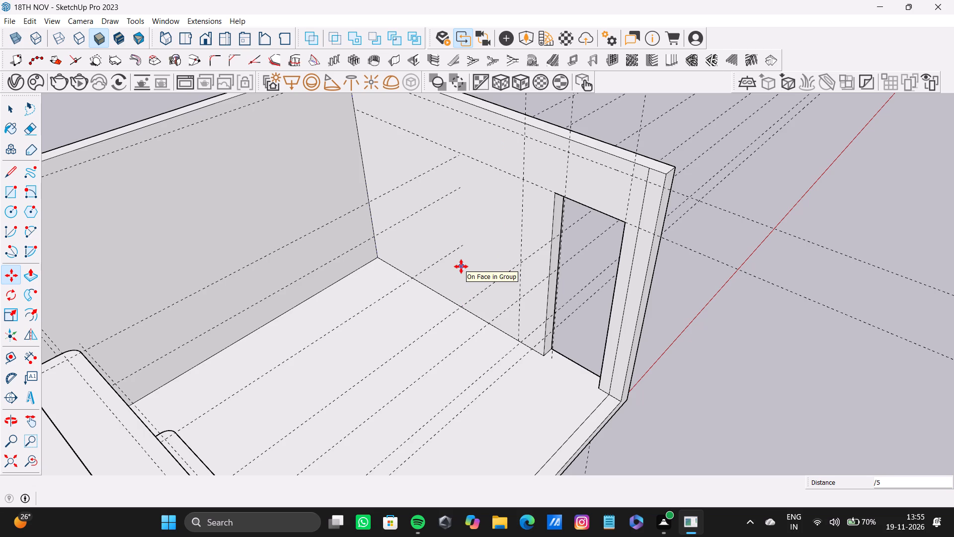
Delete the vertical guide at the back corner of the doorway wall.
key("space")
scroll(470, 260, "down", 4)
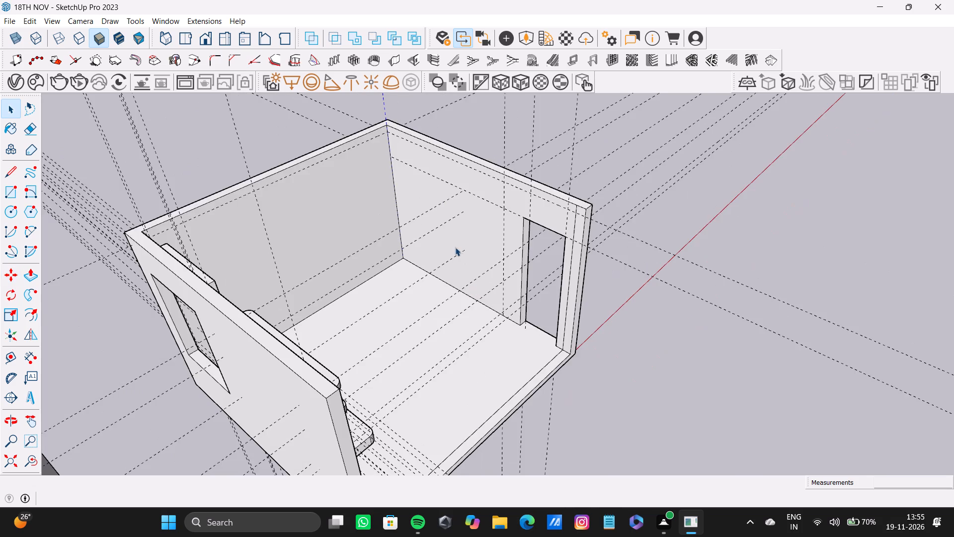
middle_click_drag(454, 245, 467, 264)
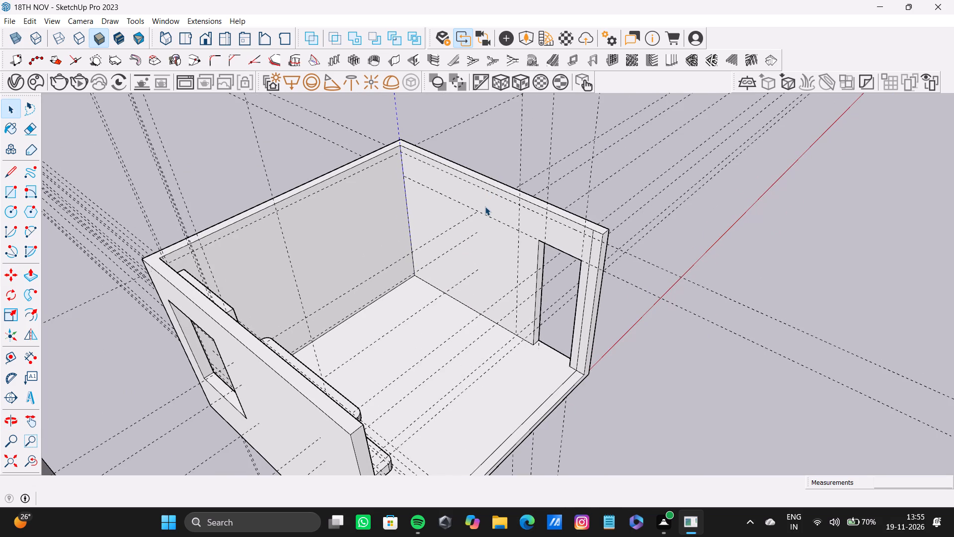
scroll(445, 206, "up", 3)
middle_click_drag(447, 191, 453, 242, "shift")
scroll(364, 134, "up", 6)
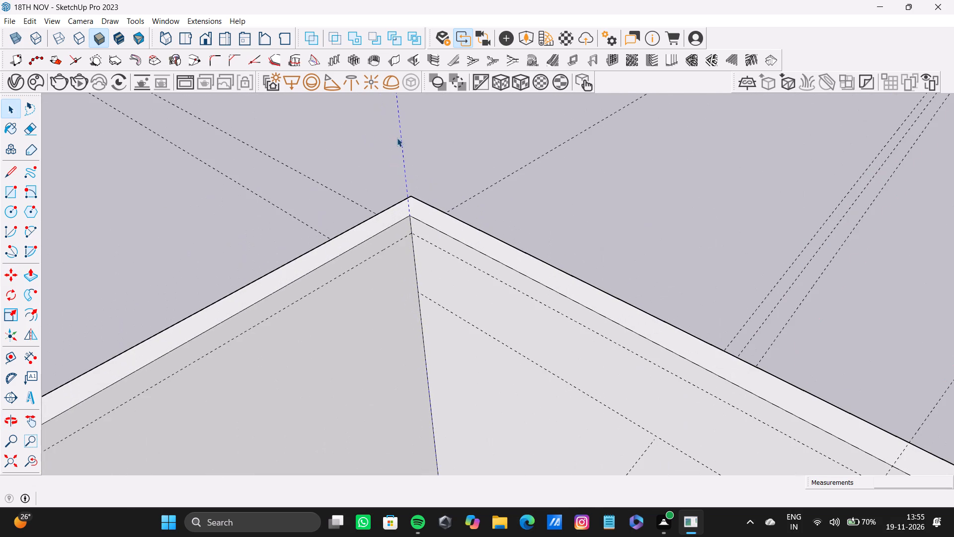
key("space")
key("space")
left_click(403, 134)
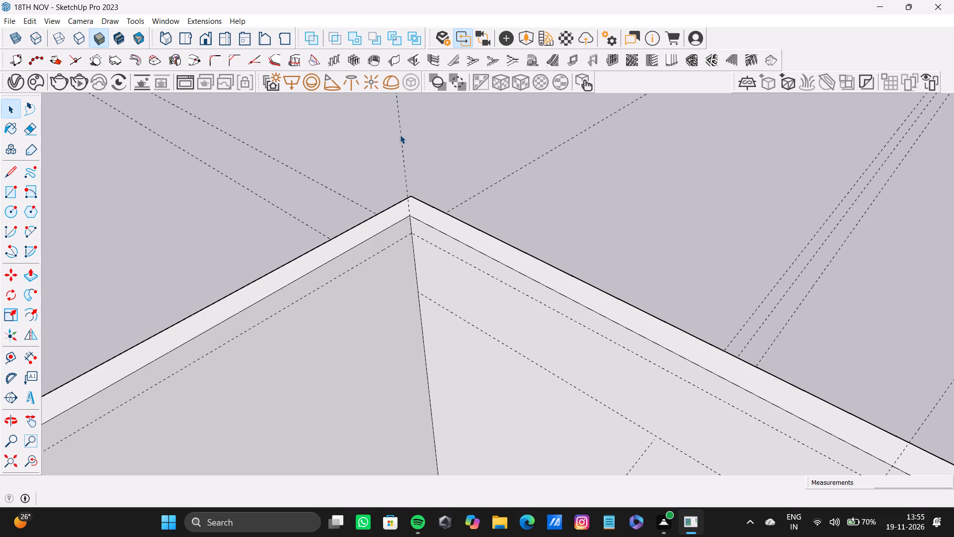
key("Delete")
left_click(400, 136)
left_click(402, 140)
key("Delete")
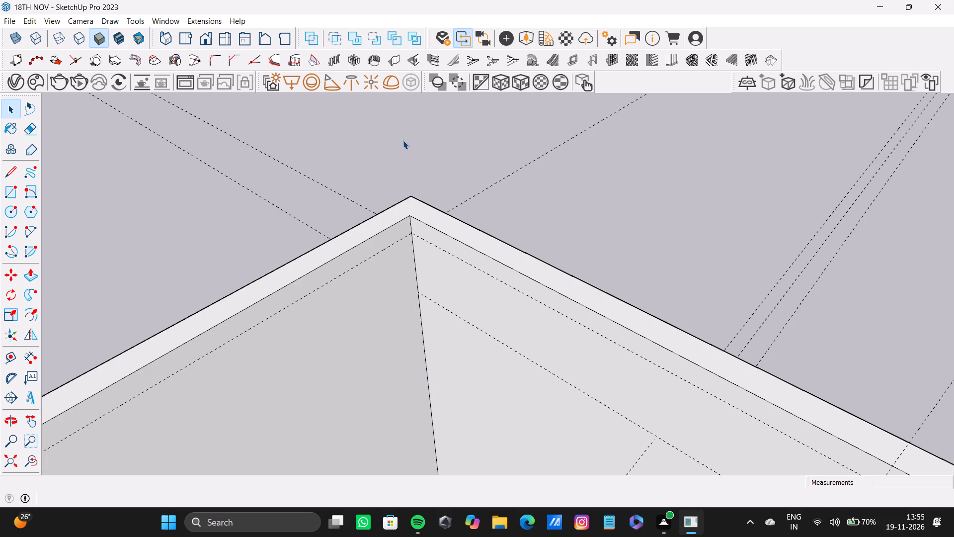
scroll(418, 169, "down", 8)
middle_click_drag(434, 203, 457, 198)
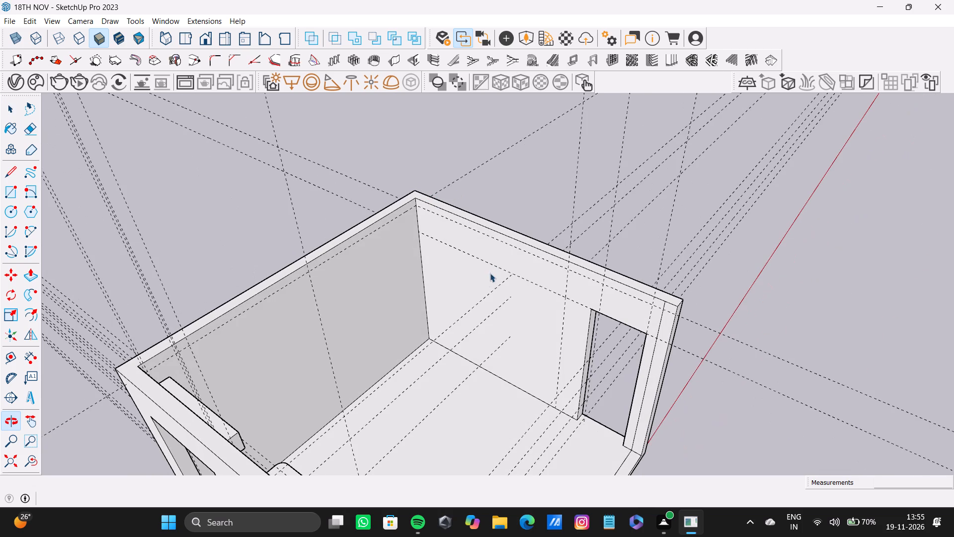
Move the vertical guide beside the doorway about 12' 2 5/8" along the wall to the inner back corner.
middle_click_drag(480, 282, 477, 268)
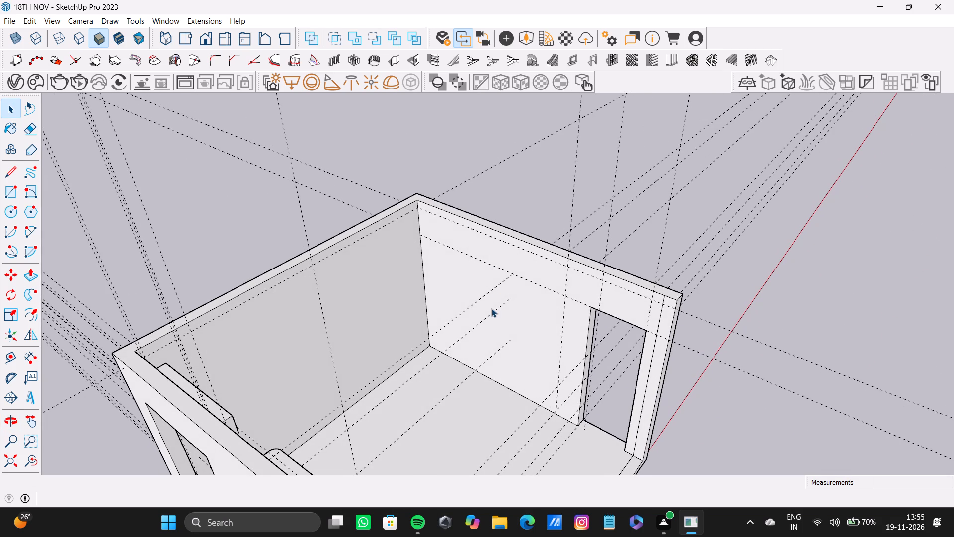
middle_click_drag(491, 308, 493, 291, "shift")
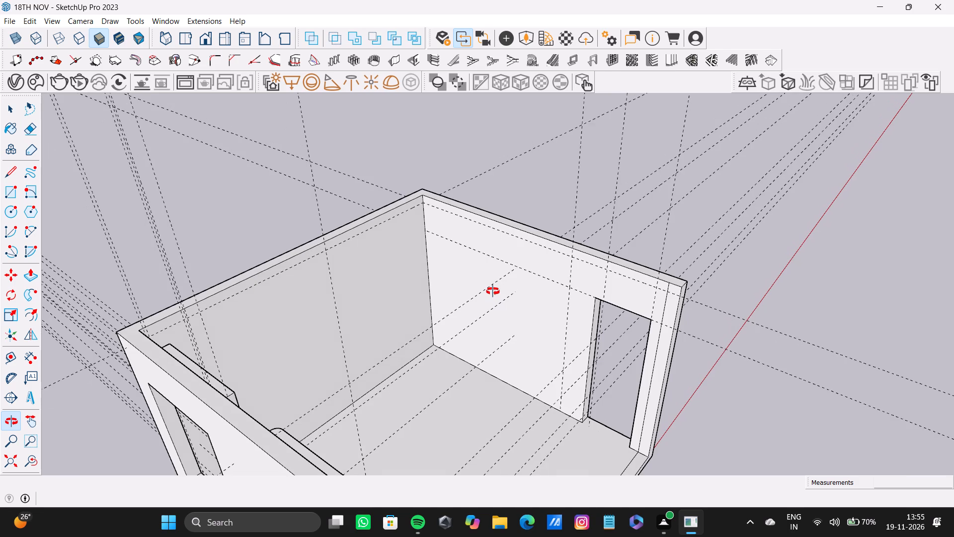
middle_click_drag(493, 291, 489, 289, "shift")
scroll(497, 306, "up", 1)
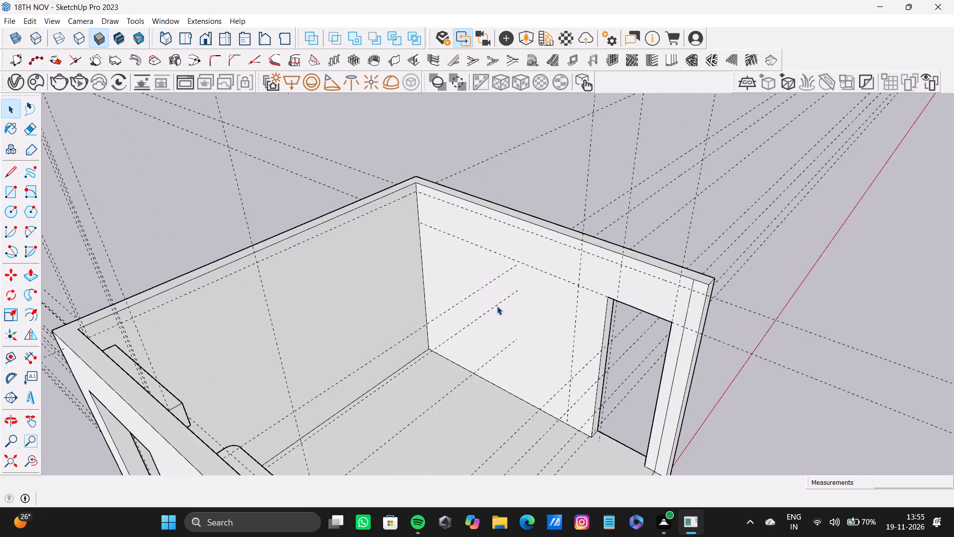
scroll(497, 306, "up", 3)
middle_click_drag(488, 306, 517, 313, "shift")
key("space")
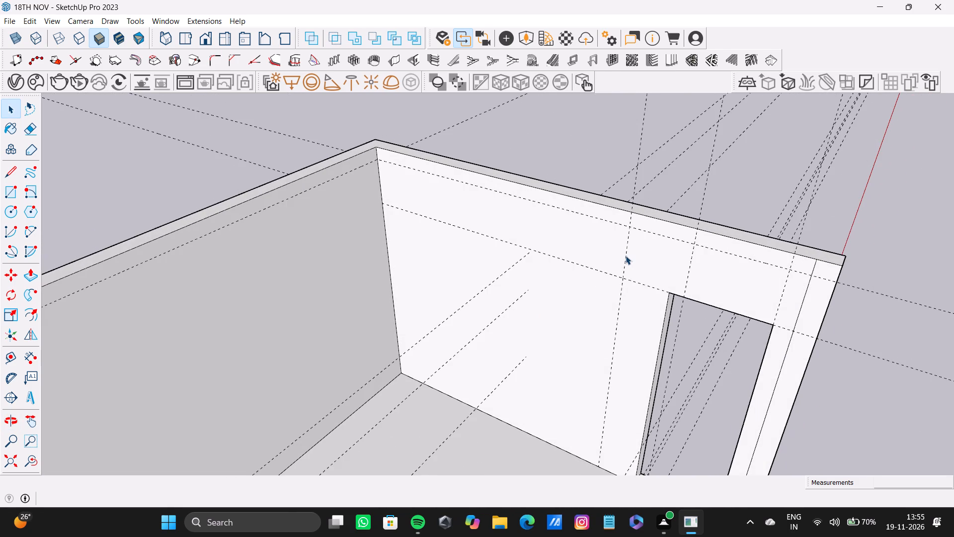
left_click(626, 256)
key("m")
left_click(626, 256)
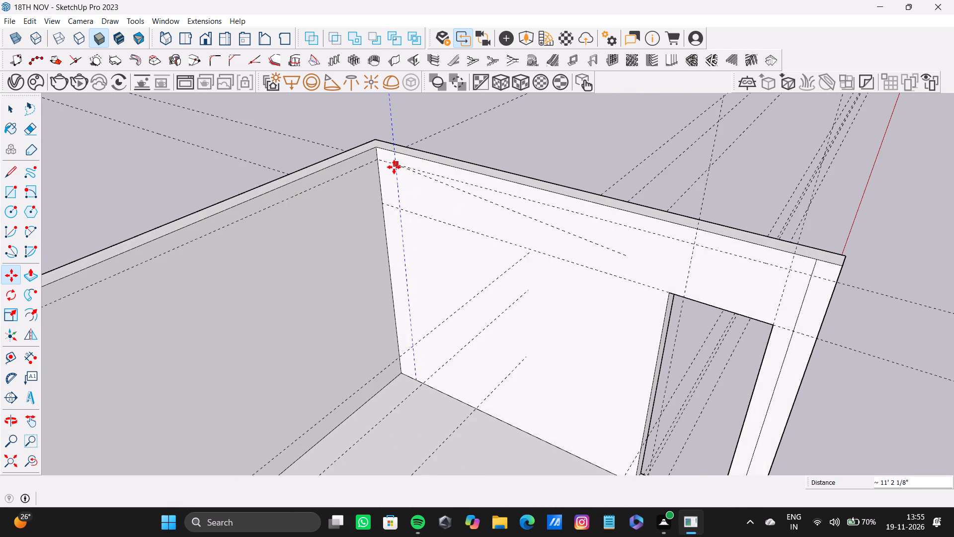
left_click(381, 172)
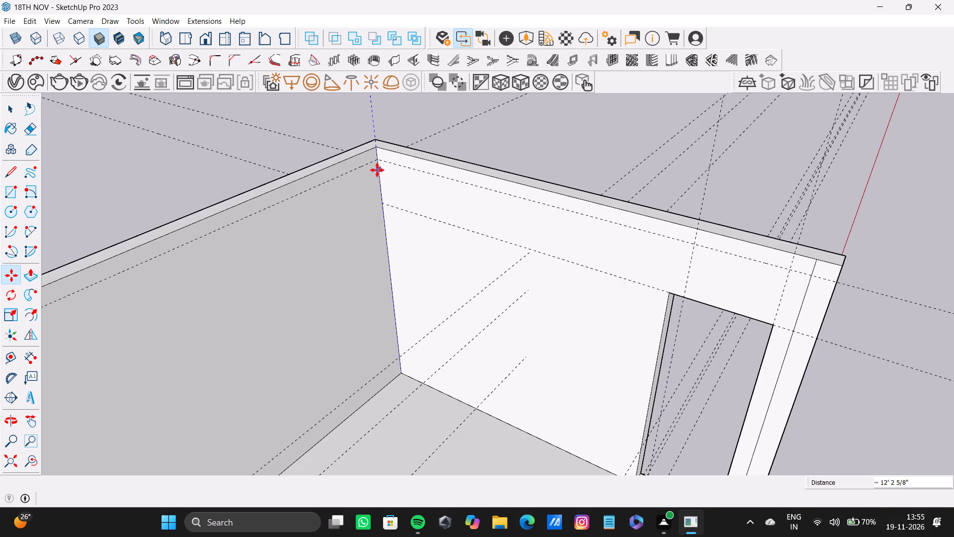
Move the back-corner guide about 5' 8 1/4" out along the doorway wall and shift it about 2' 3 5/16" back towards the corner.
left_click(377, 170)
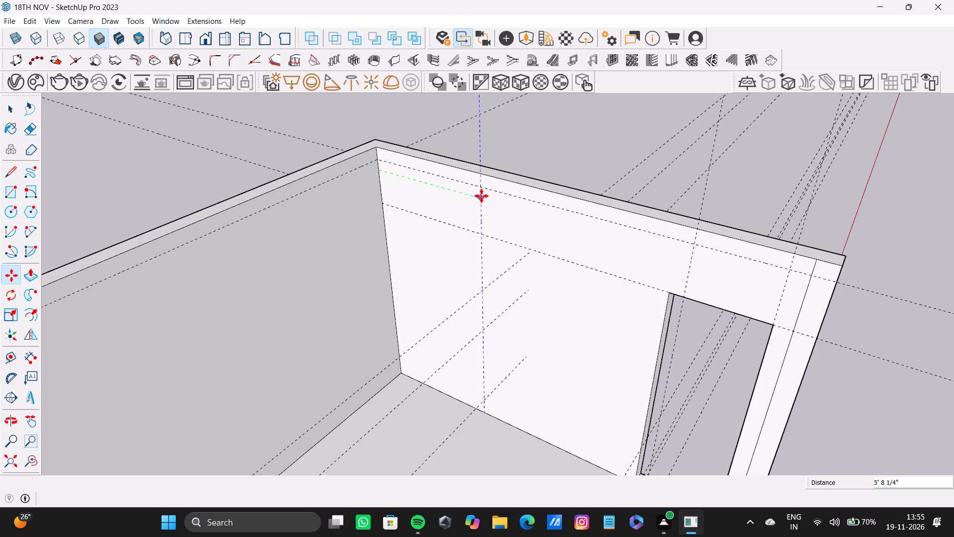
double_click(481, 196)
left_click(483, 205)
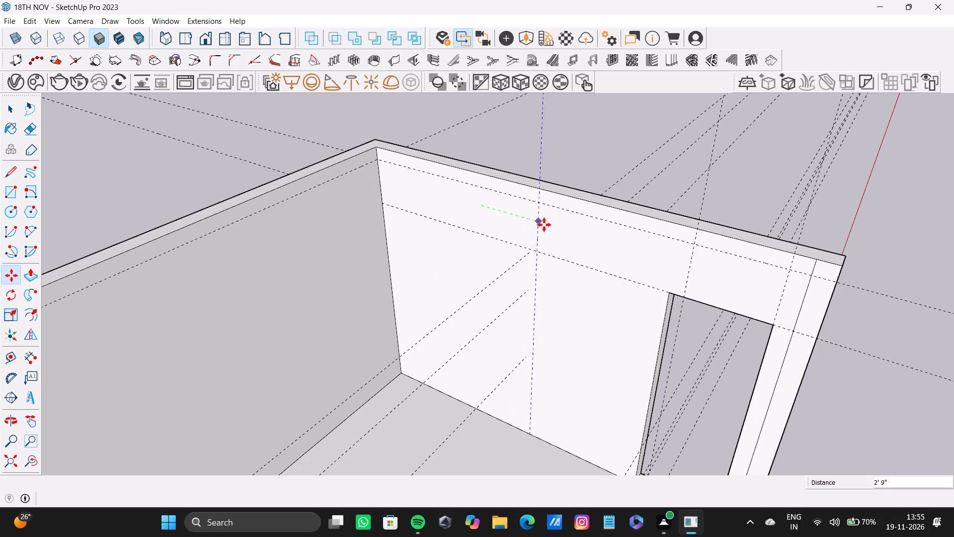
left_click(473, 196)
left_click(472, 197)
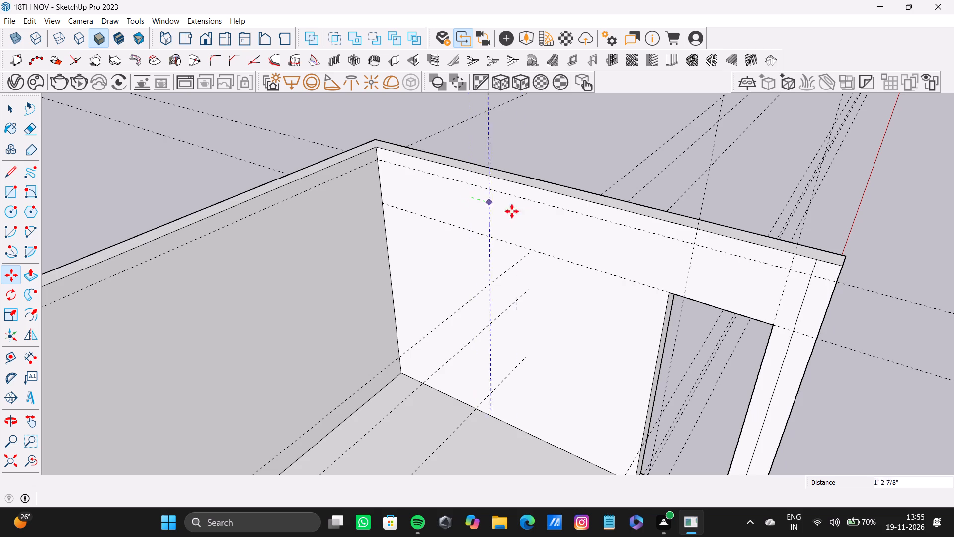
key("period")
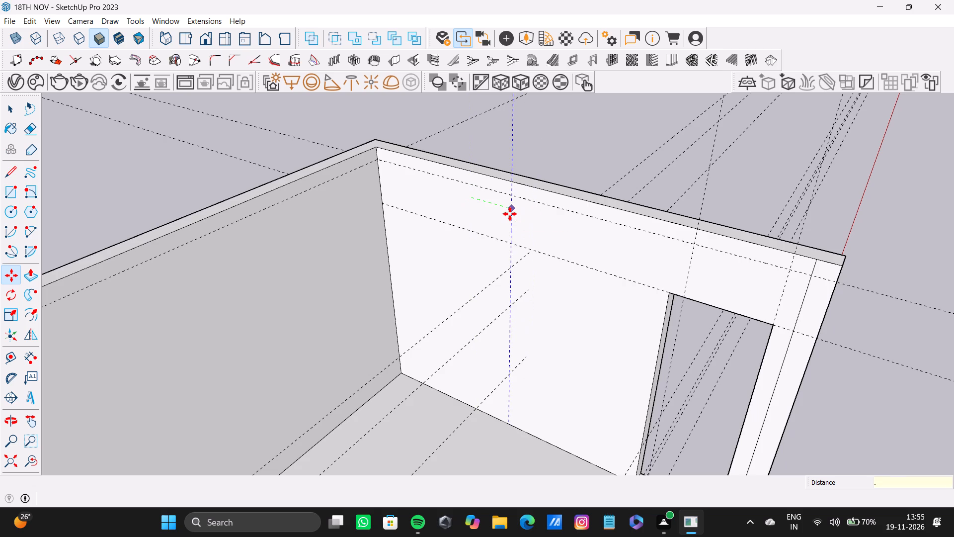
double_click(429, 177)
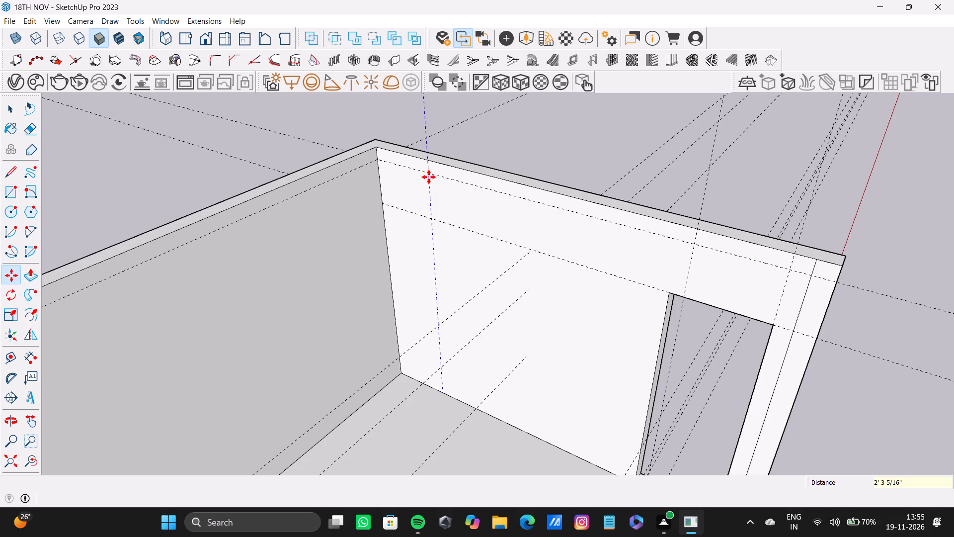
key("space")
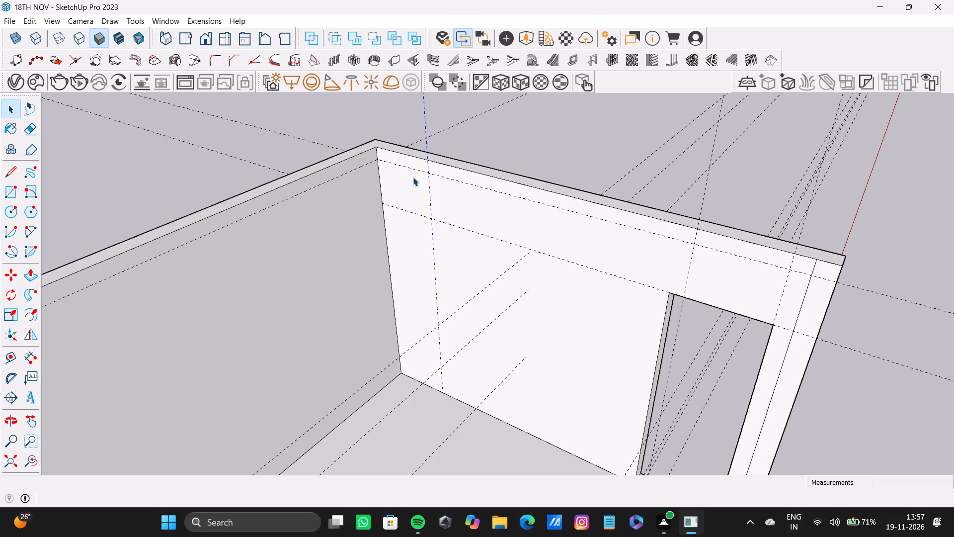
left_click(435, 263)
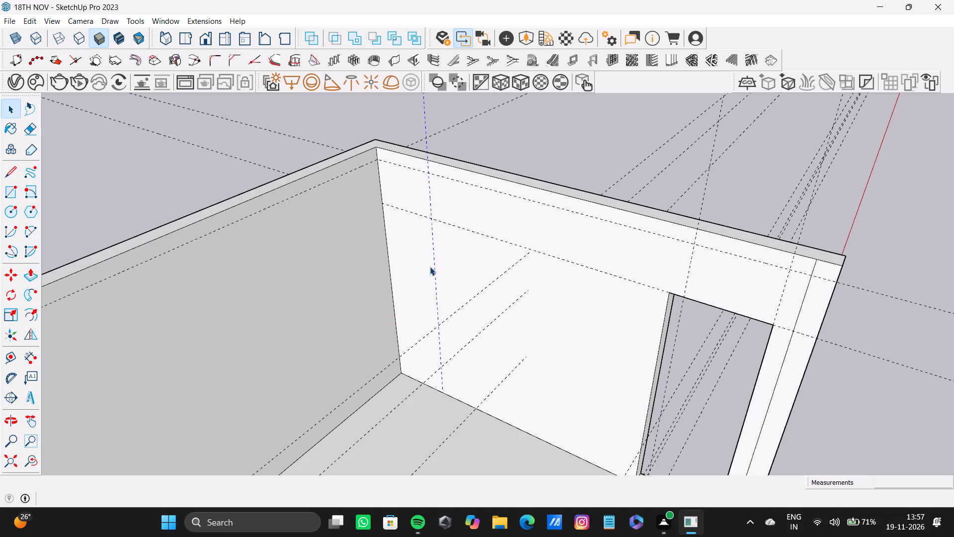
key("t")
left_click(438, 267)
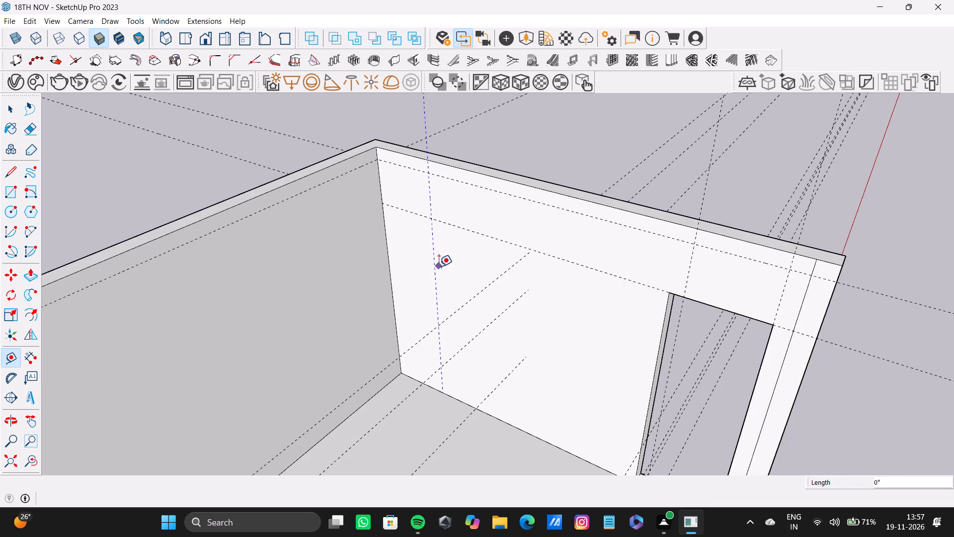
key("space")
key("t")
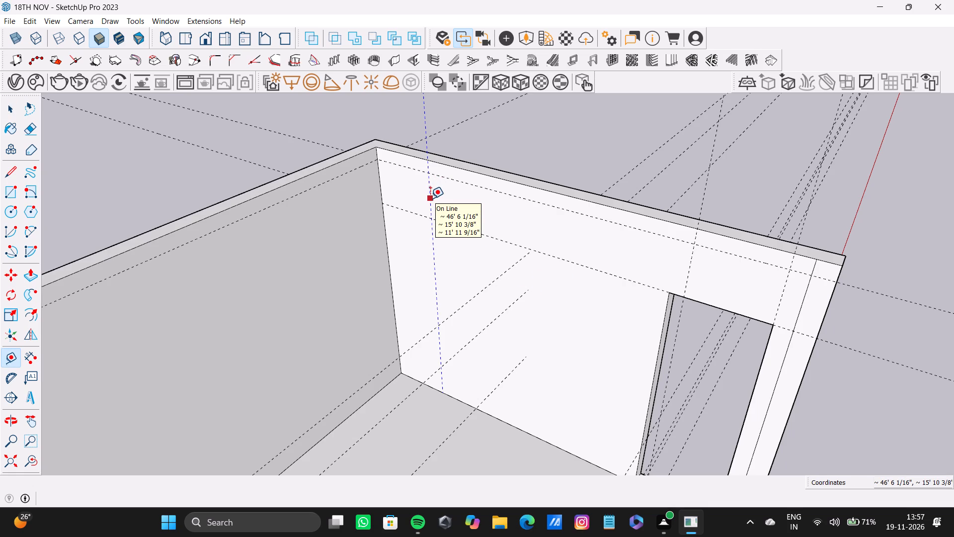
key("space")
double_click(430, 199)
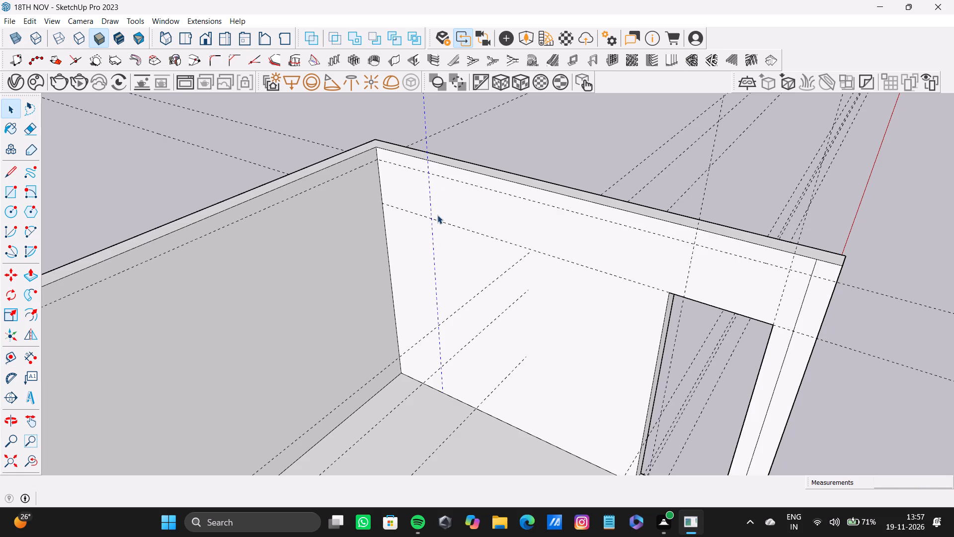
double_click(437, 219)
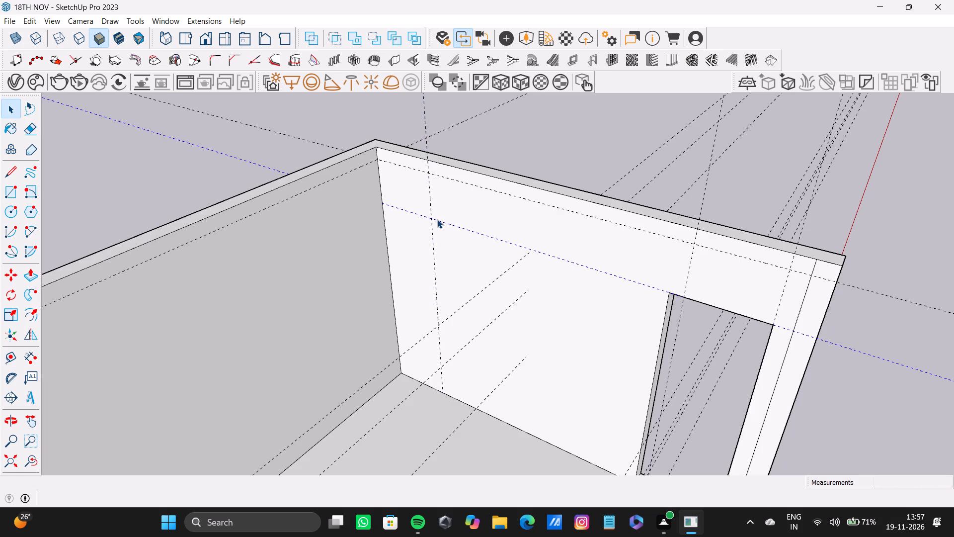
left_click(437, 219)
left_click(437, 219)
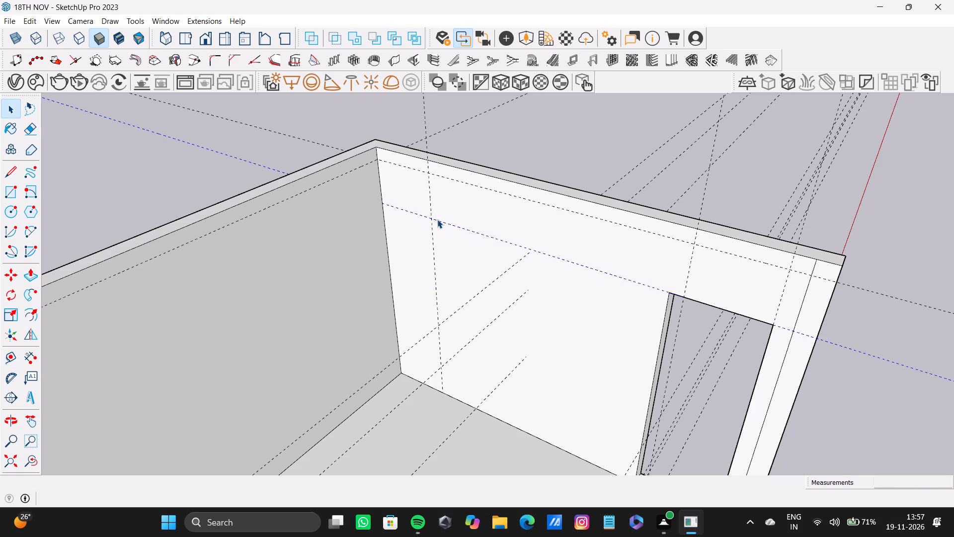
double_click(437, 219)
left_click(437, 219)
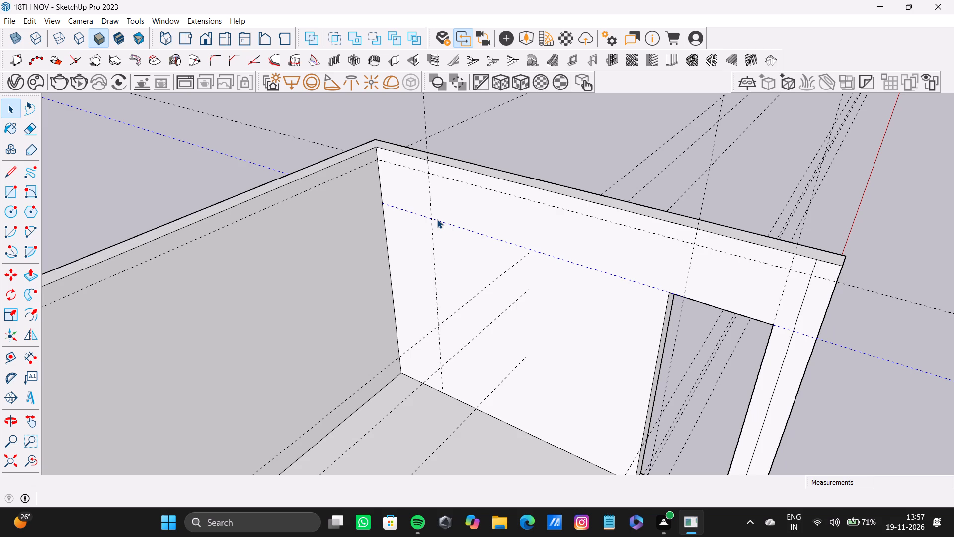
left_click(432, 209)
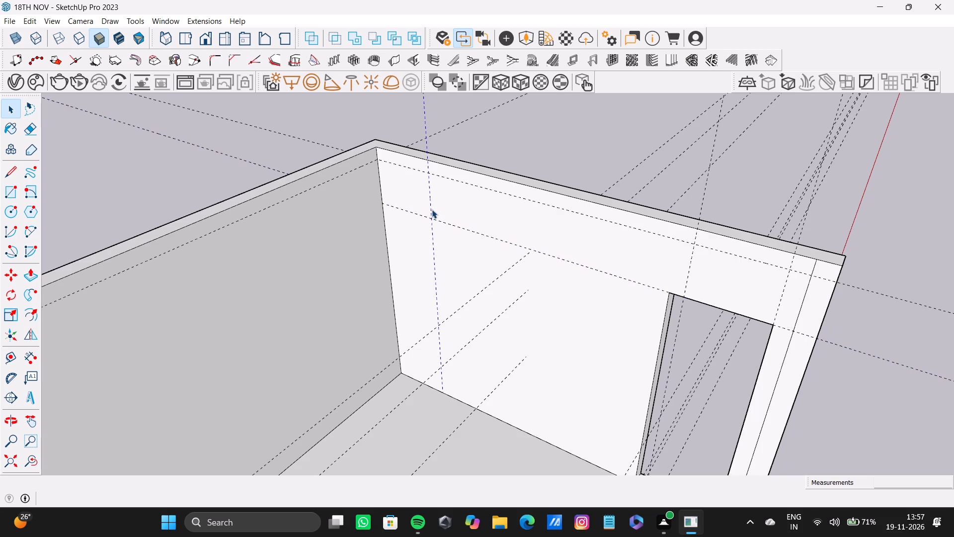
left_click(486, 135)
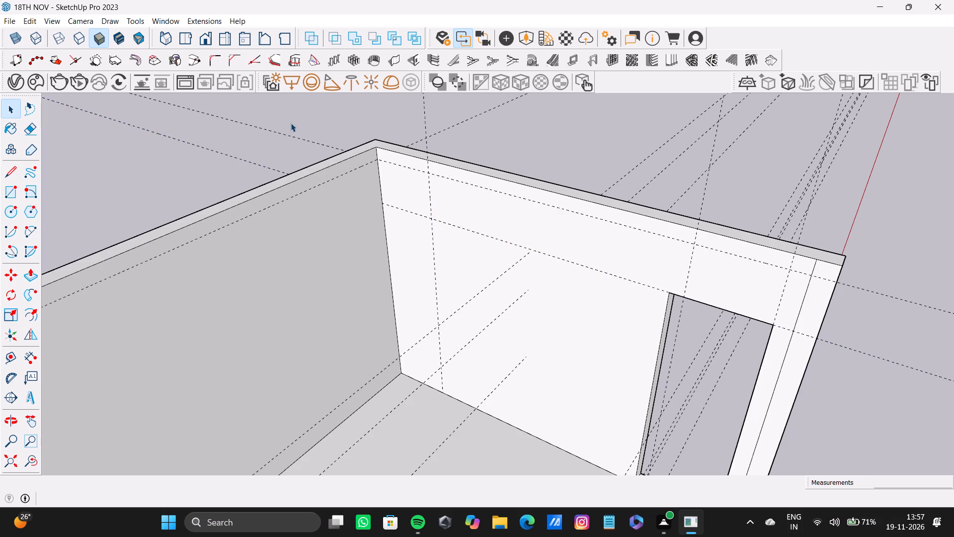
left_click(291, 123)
Move the vertical guide near the back corner about 9' 1 3/16" towards the doorway and nudge it about 6" closer to the opening.
left_click(431, 203)
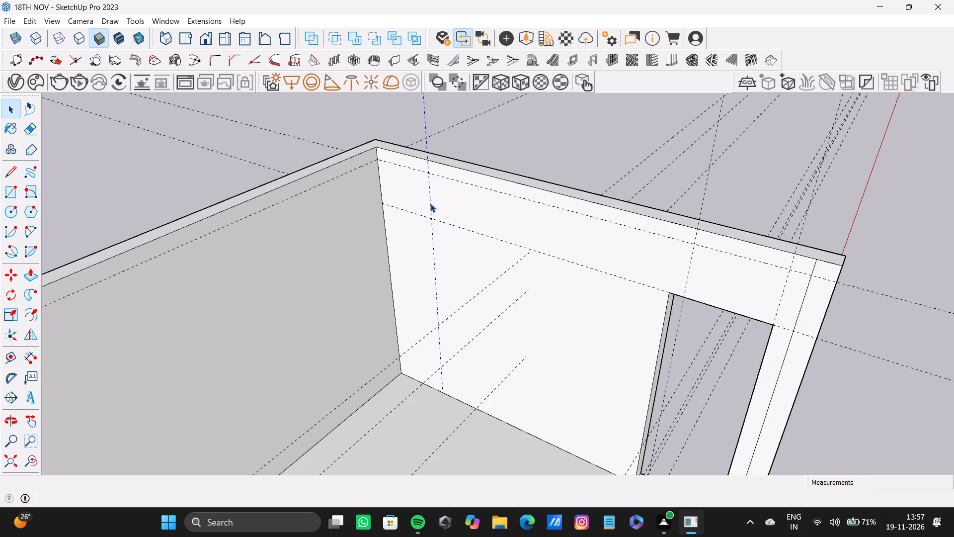
key("m")
left_click(433, 194)
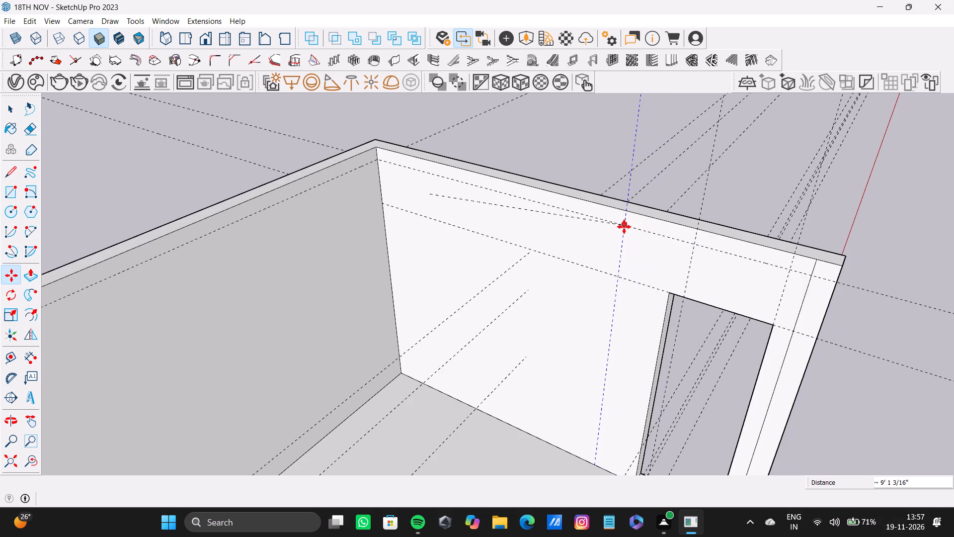
left_click(624, 227)
left_click(625, 231)
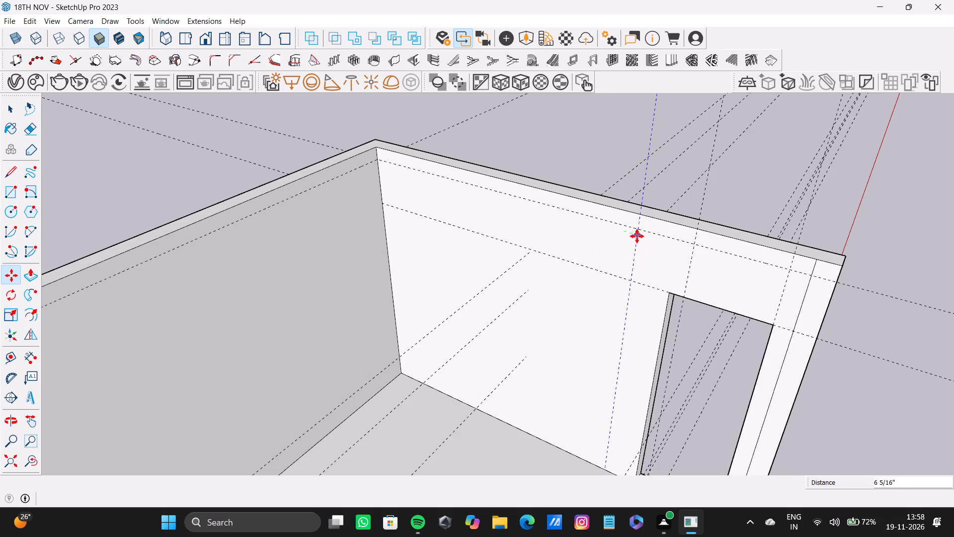
left_click(636, 237)
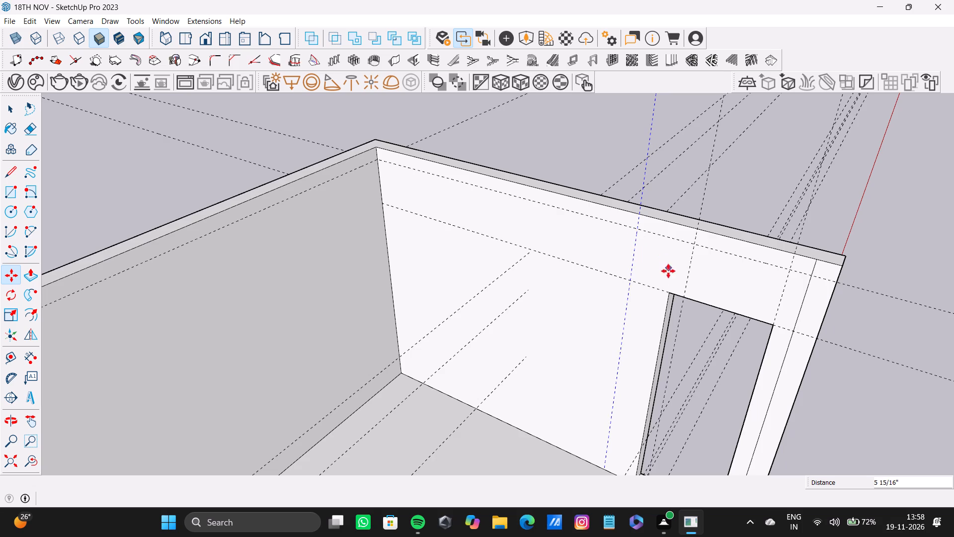
scroll(637, 297, "down", 3)
middle_click_drag(634, 296, 616, 282)
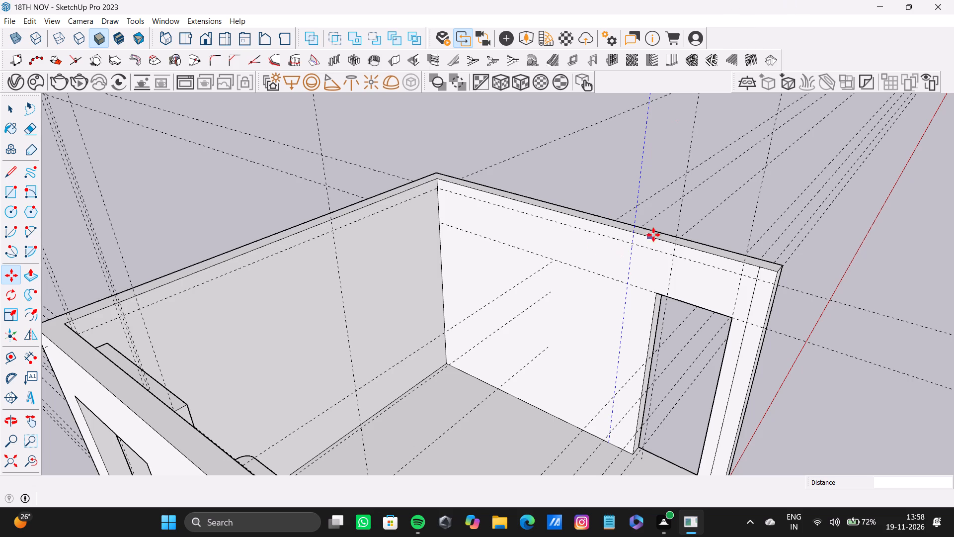
key("space")
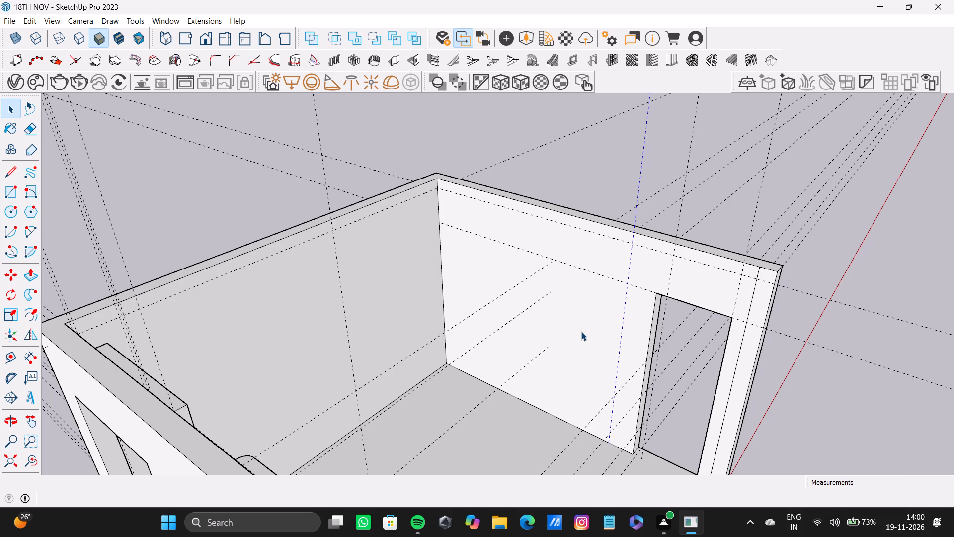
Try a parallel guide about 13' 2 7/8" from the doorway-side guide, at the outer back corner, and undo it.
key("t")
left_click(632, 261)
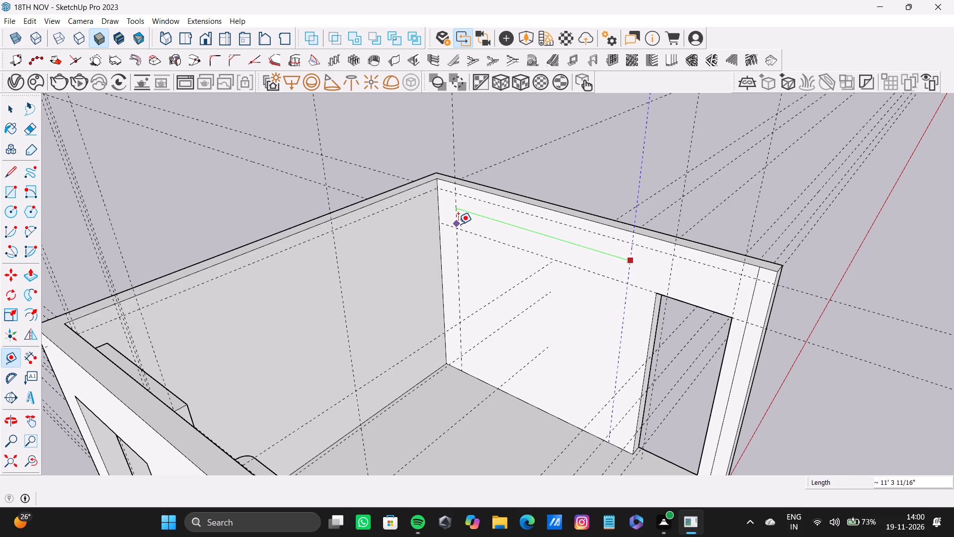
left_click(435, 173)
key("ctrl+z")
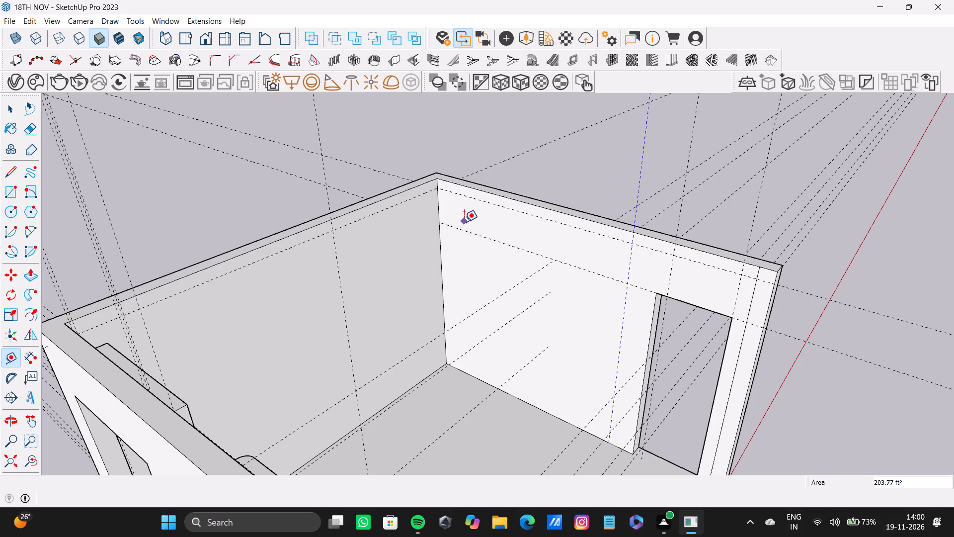
Place a parallel vertical guide at the inner back corner, about 12' 5 15/16" from the doorway-side guide.
left_click(631, 255)
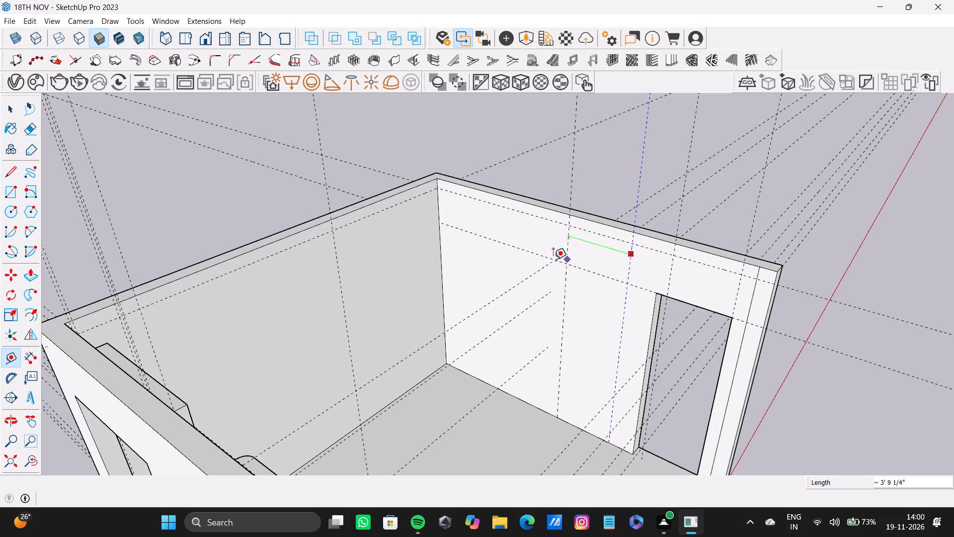
left_click(440, 225)
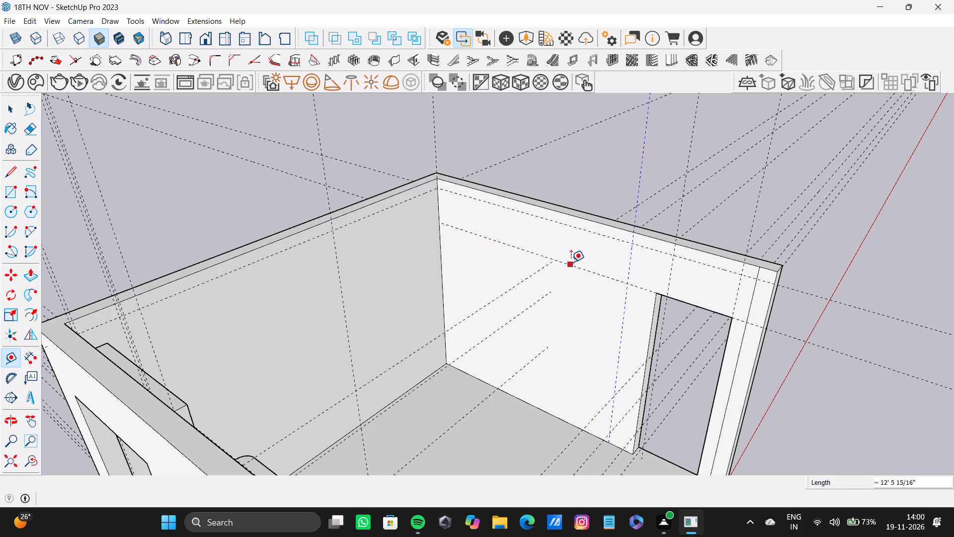
Place another parallel vertical guide on the doorway wall, about 7' 5" from the doorway-side guide towards the back corner.
left_click(632, 252)
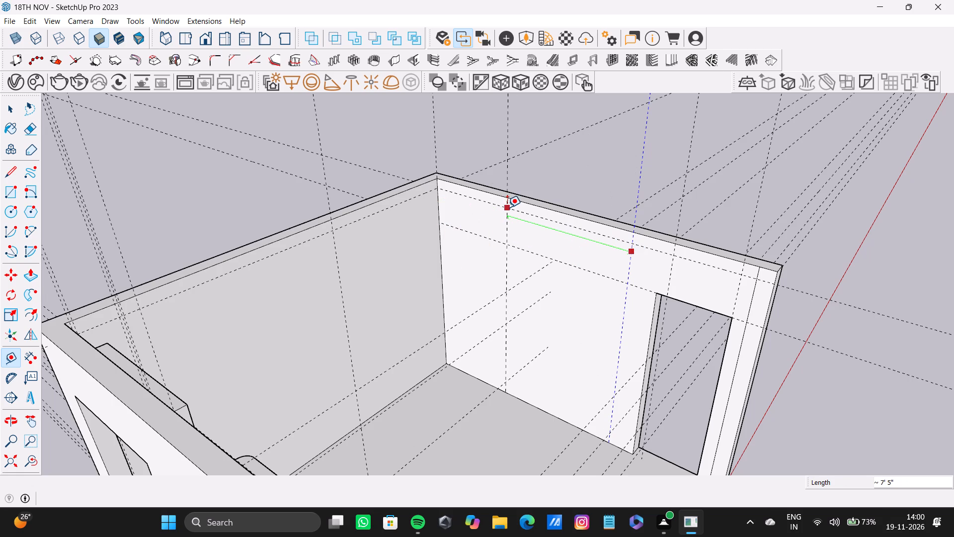
double_click(507, 207)
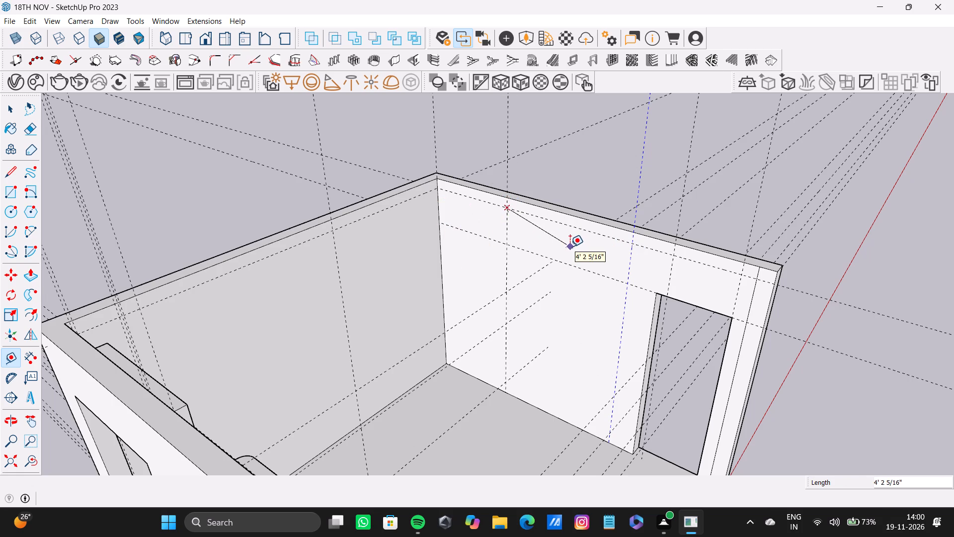
key("space")
type("t")
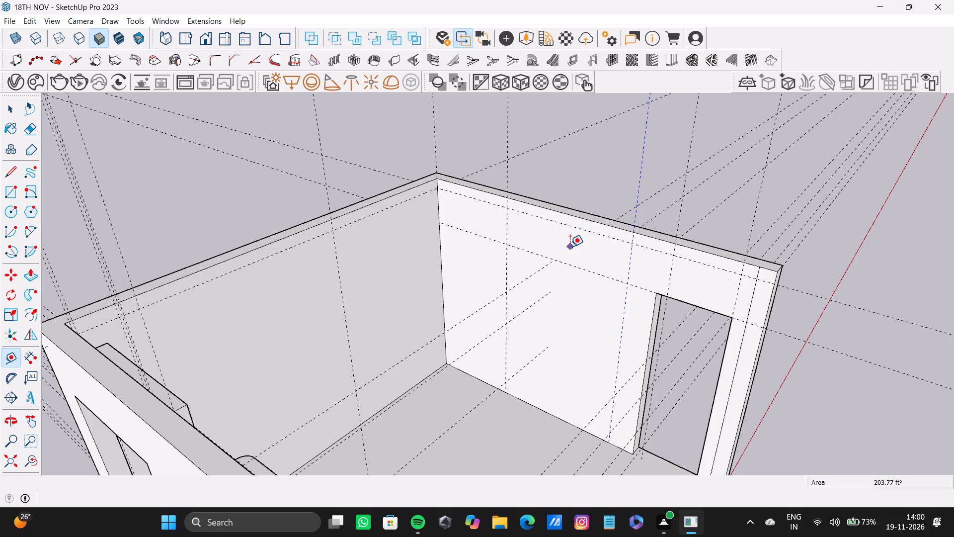
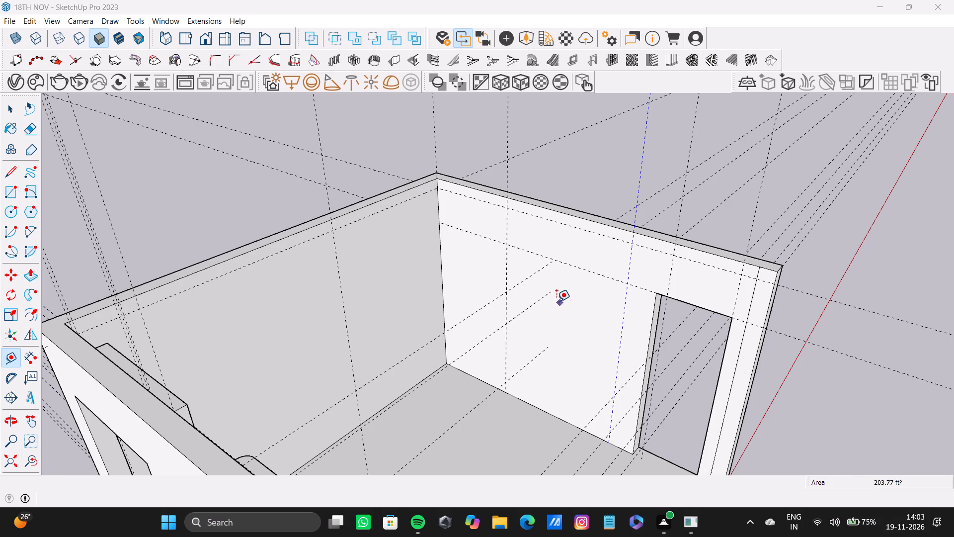
Measure along the doorway wall from the vertical guide beside the opening to the room's inner corner.
left_click(624, 299)
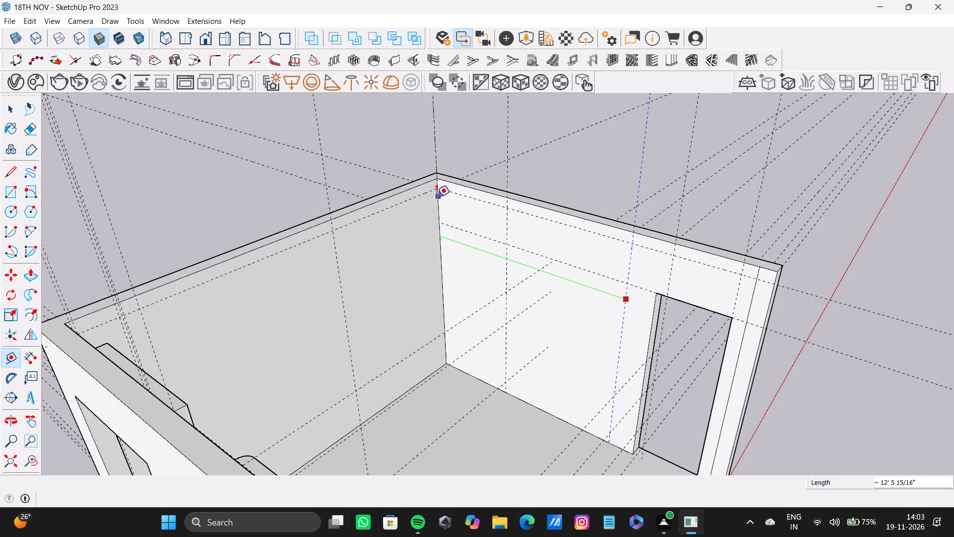
left_click(437, 194)
key("space")
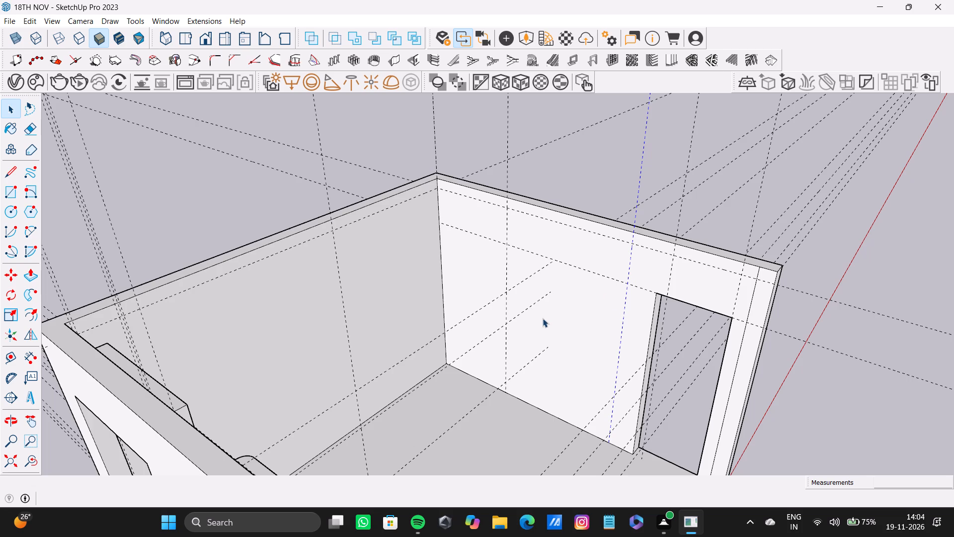
scroll(552, 320, "down", 7)
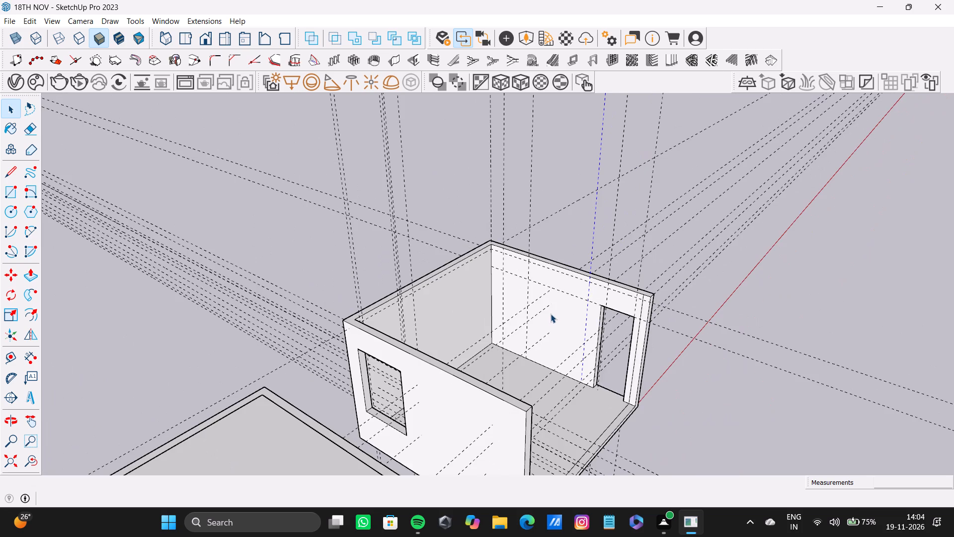
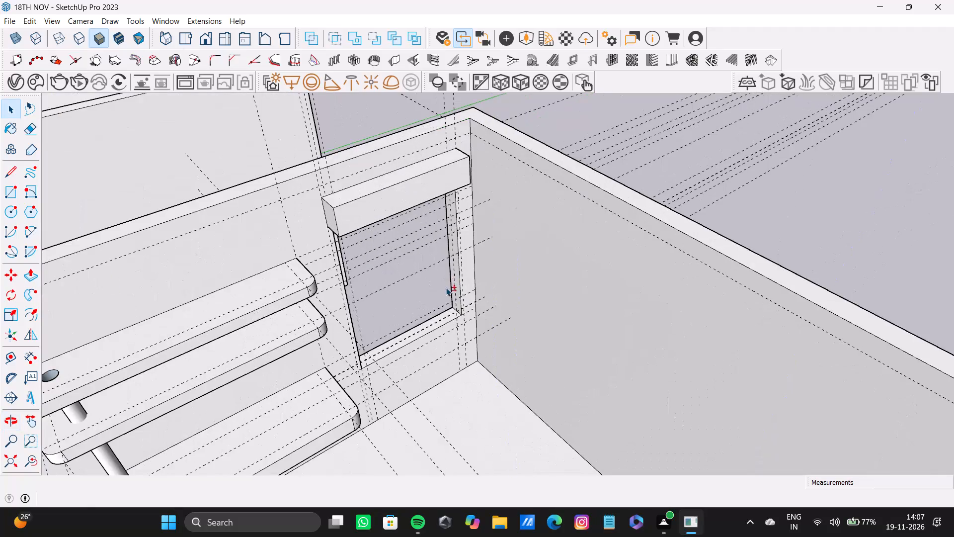
Delete the three slanting guides that cross the inner face of the doorway wall between the corner and the opening.
middle_click_drag(446, 287, 461, 258, "shift")
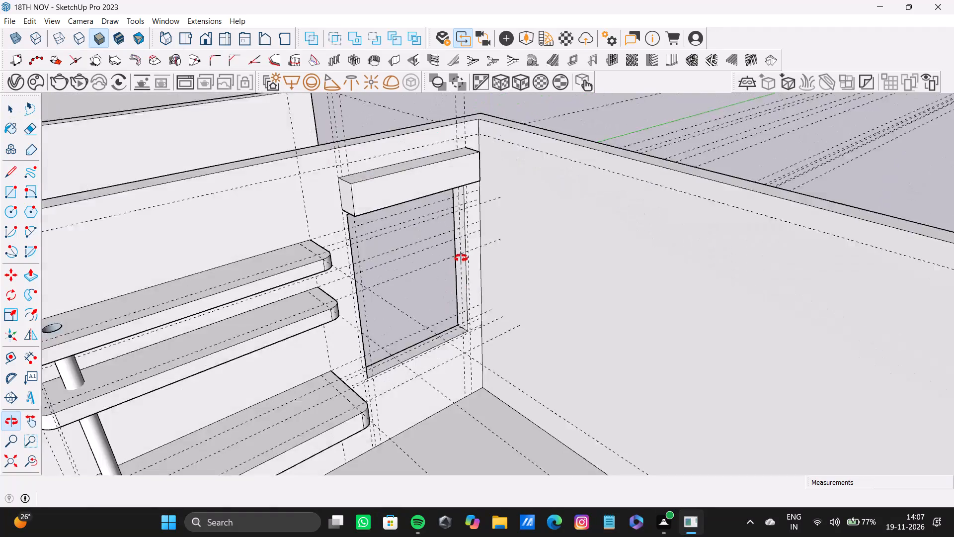
middle_click_drag(461, 258, 668, 282, "shift")
scroll(672, 279, "down", 4, "shift")
middle_click_drag(672, 277, 647, 310, "shift")
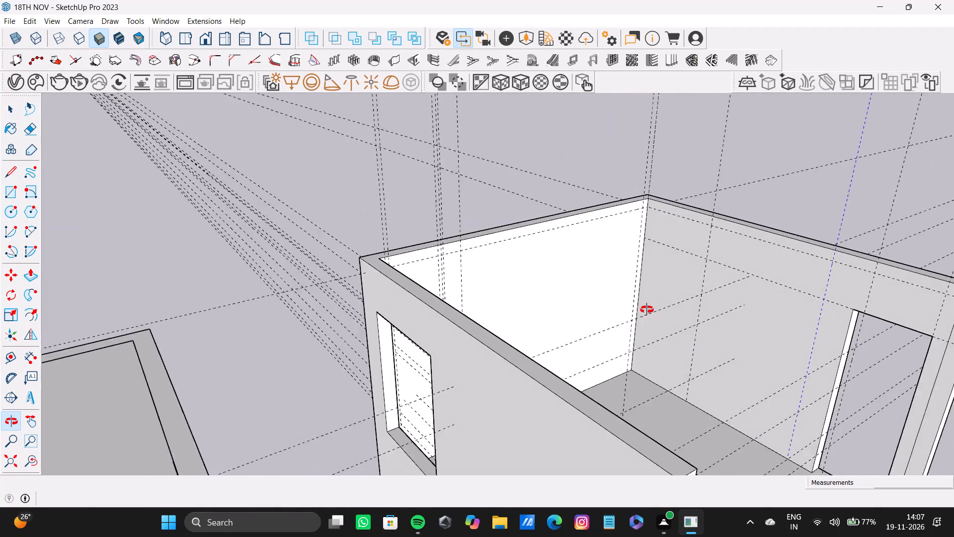
middle_click_drag(647, 310, 648, 385, "shift")
scroll(655, 309, "up", 1)
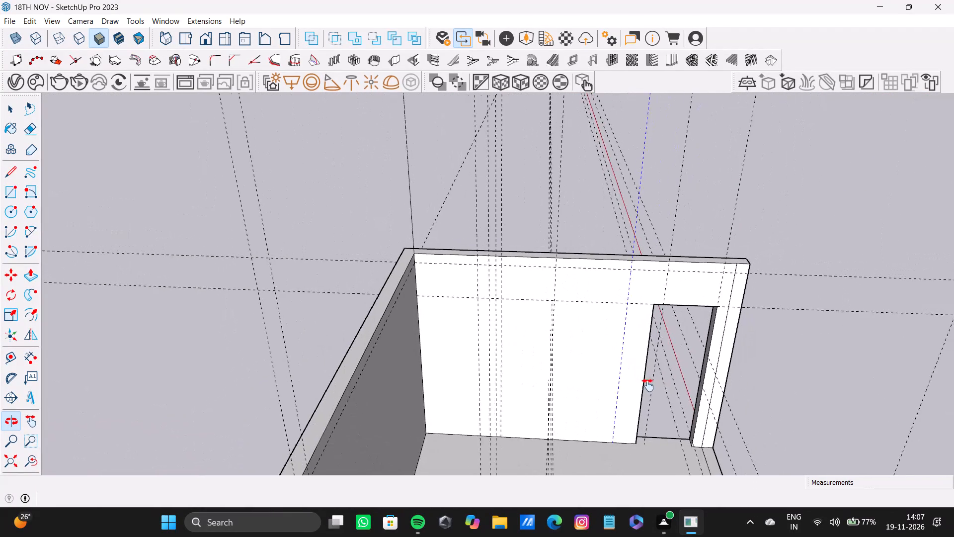
middle_click_drag(648, 385, 551, 359, "shift")
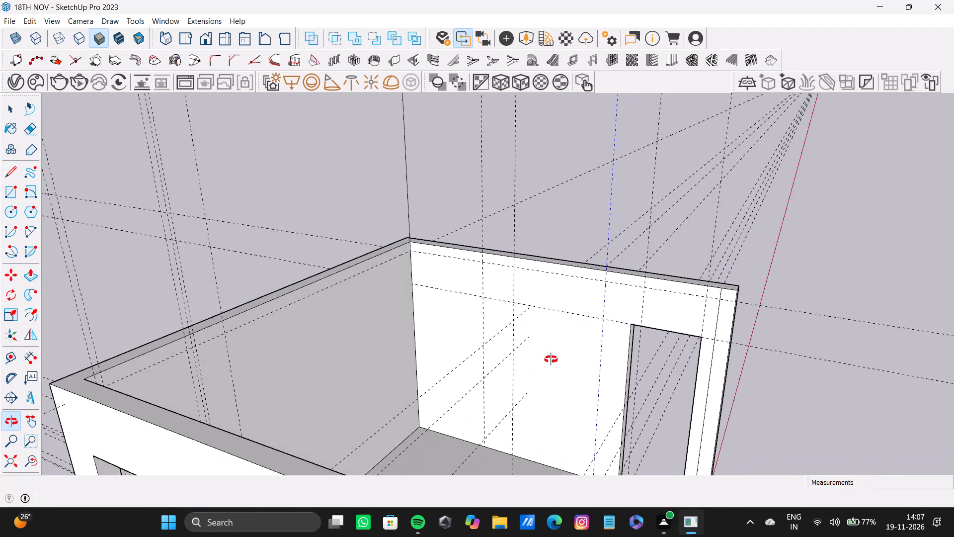
middle_click_drag(551, 359, 550, 359, "shift")
scroll(489, 343, "up", 6)
left_click(488, 337)
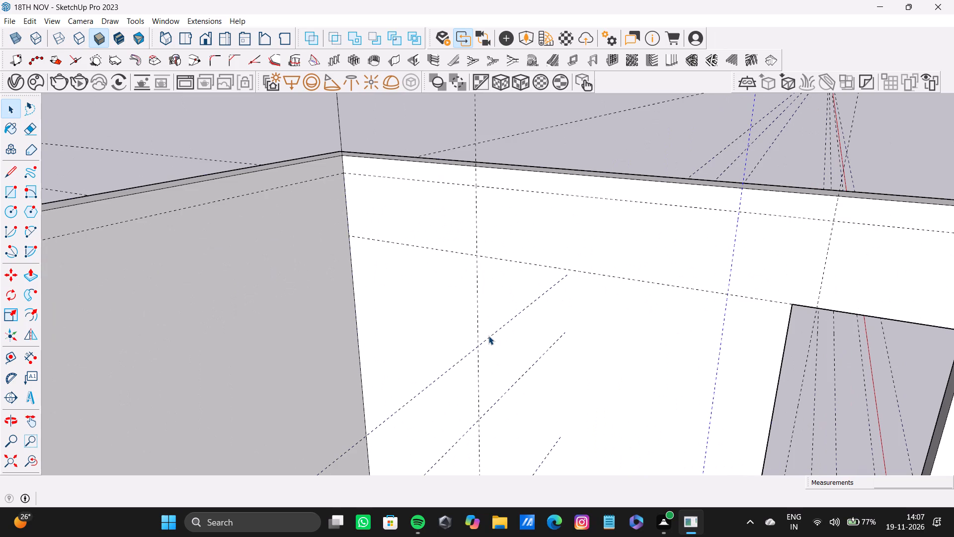
left_click(486, 331)
left_click(620, 142)
left_click(514, 316)
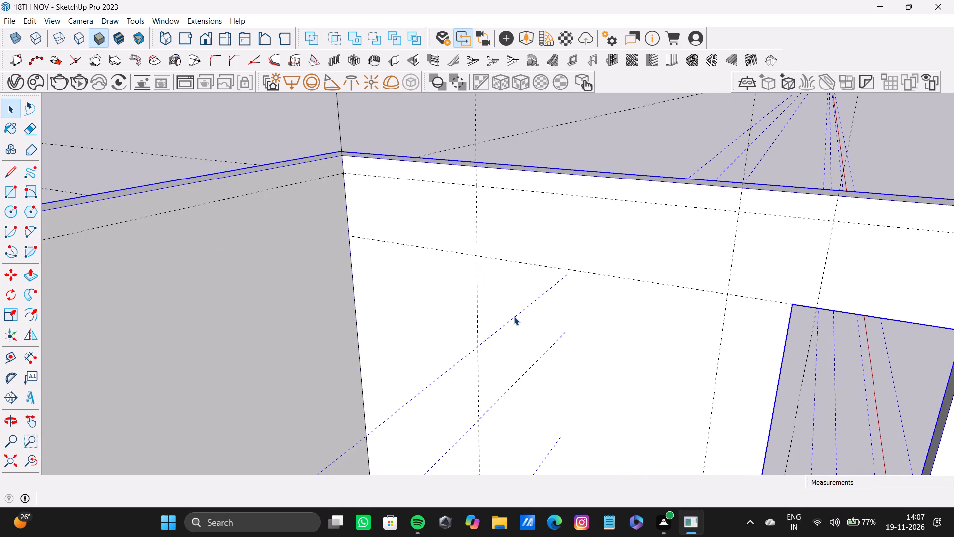
left_click(514, 316)
left_click(514, 317)
key("Delete")
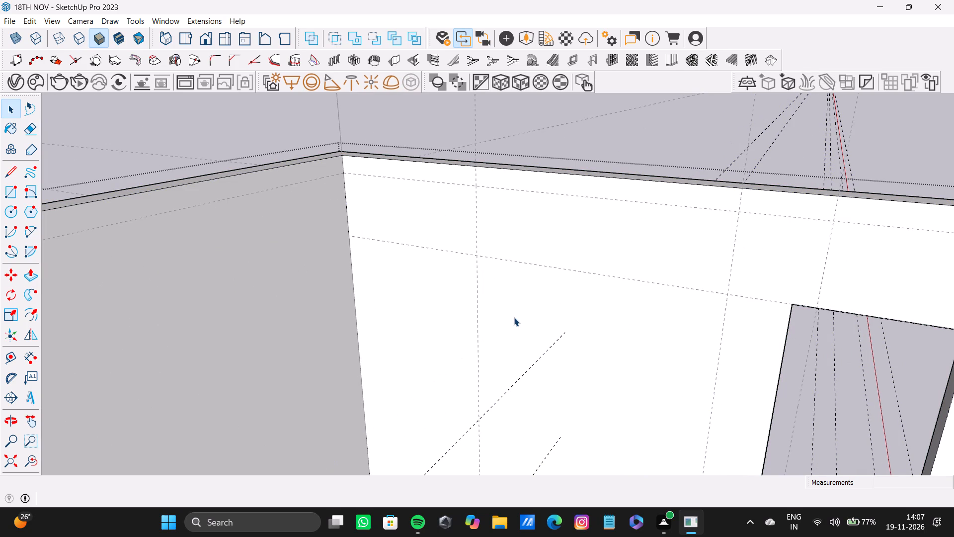
left_click(529, 367)
key("Delete")
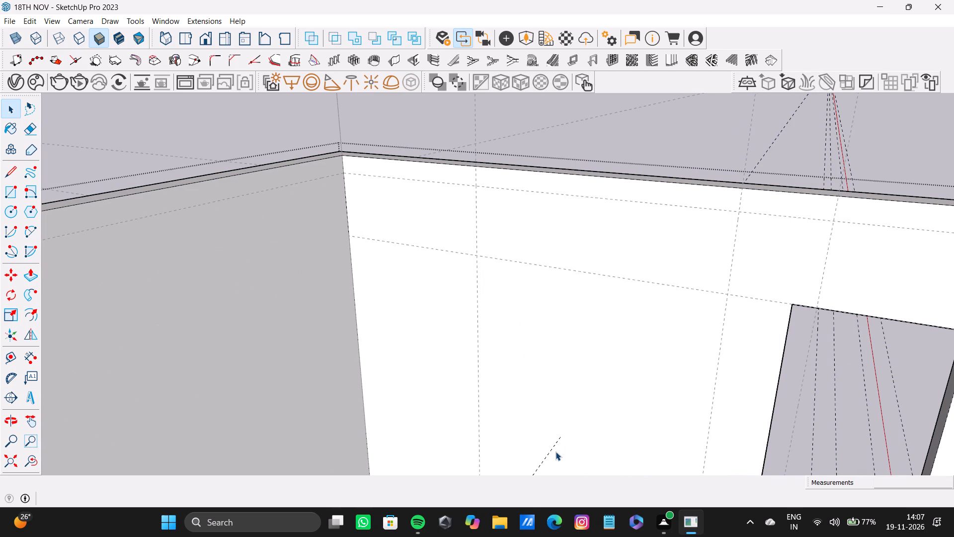
left_click(551, 452)
key("Delete")
Delete the vertical guide on the doorway wall that lies between the inner corner and the guide beside the opening.
scroll(549, 438, "down", 7)
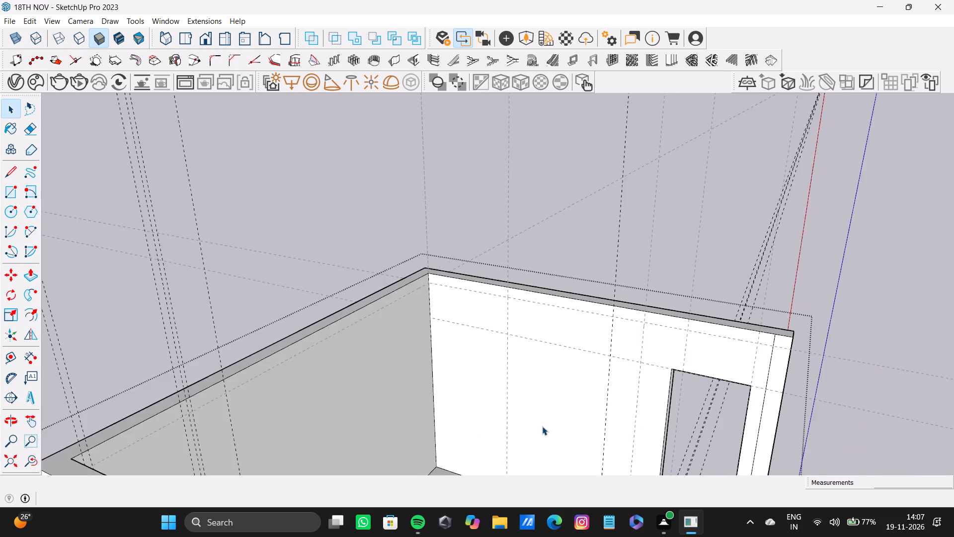
middle_click_drag(542, 426, 598, 451, "shift")
scroll(571, 382, "up", 7)
middle_click(451, 290, "shift")
scroll(418, 249, "up", 2)
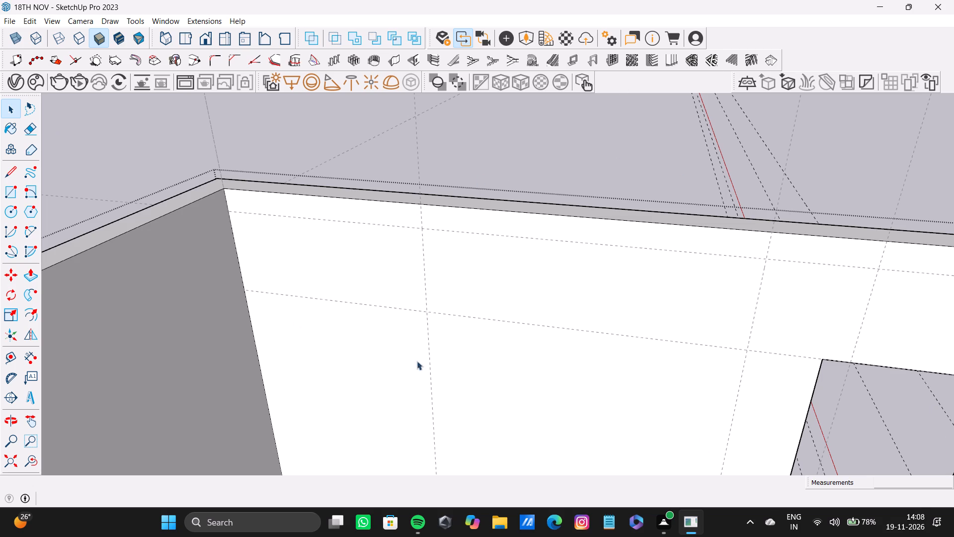
scroll(360, 315, "down", 2)
middle_click_drag(360, 316, 330, 207, "shift")
scroll(340, 239, "down", 2)
middle_click(339, 237, "shift")
middle_click_drag(306, 178, 306, 179, "shift")
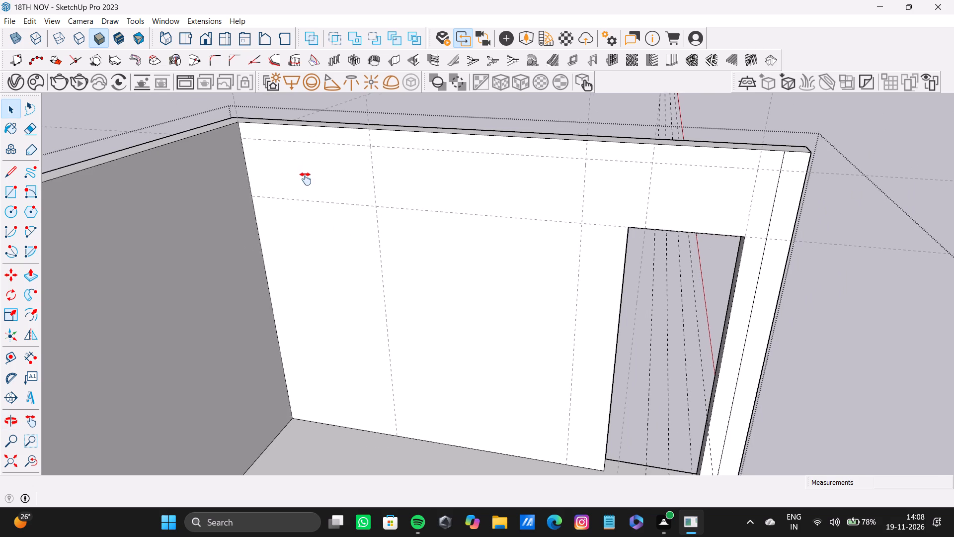
middle_click_drag(306, 179, 309, 184, "shift")
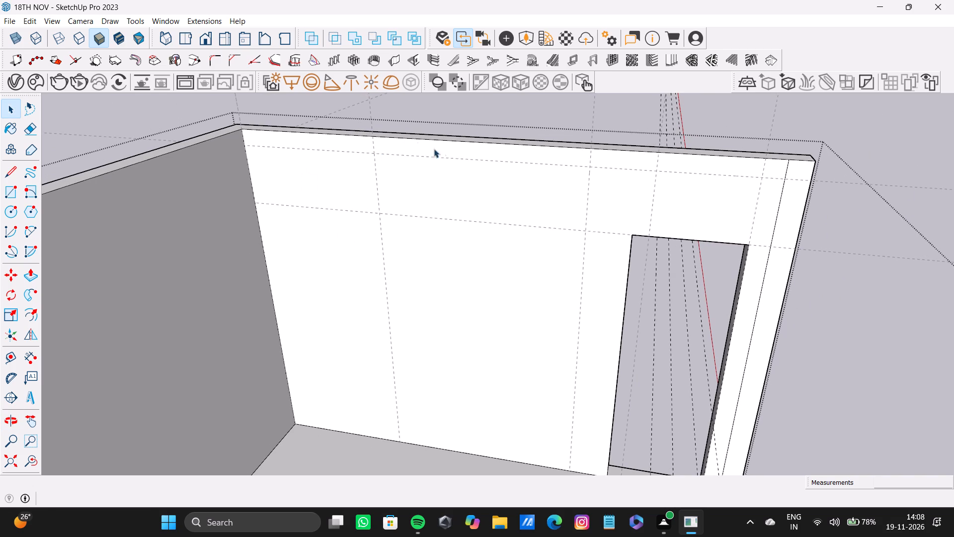
left_click(369, 113)
left_click(372, 116)
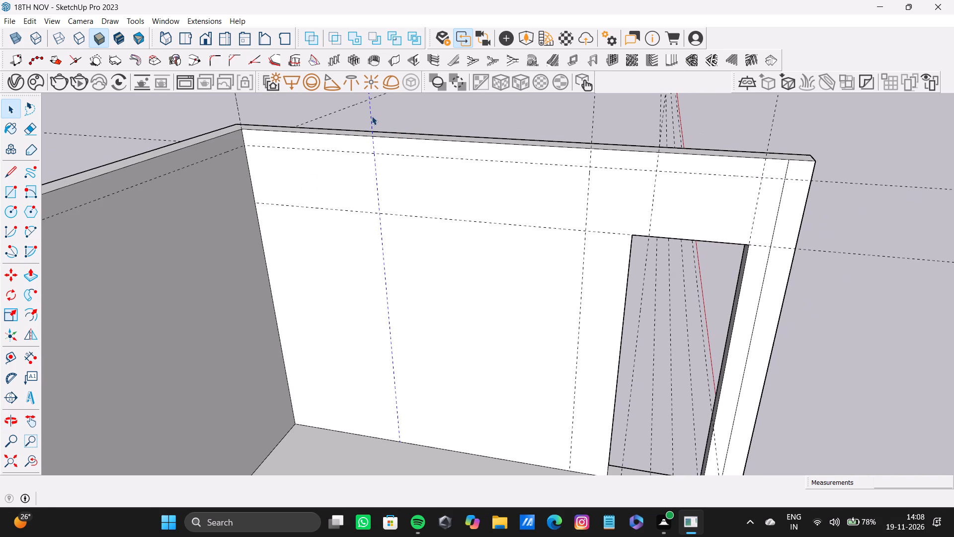
key("Delete")
Measure along the doorway wall from the vertical guide beside the opening to the room's inner corner.
key("t")
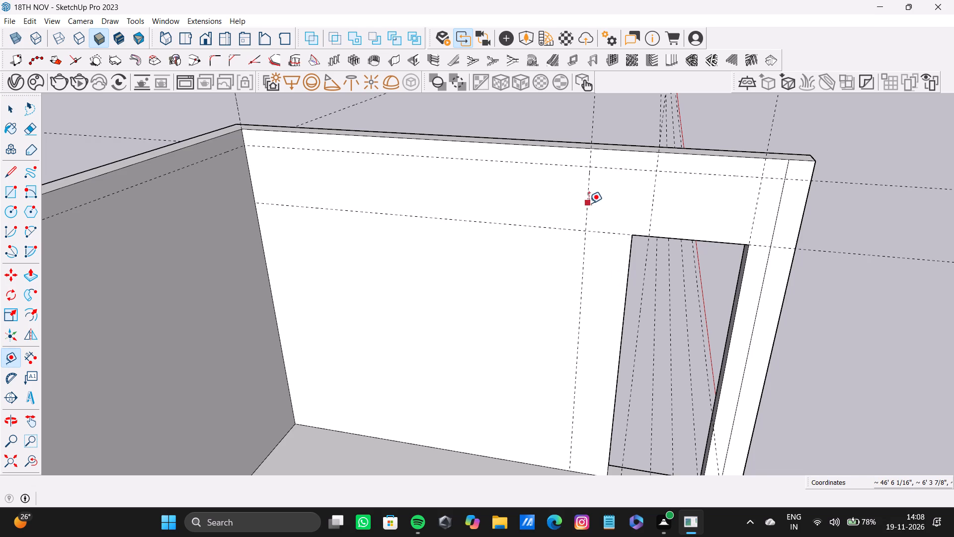
left_click(586, 209)
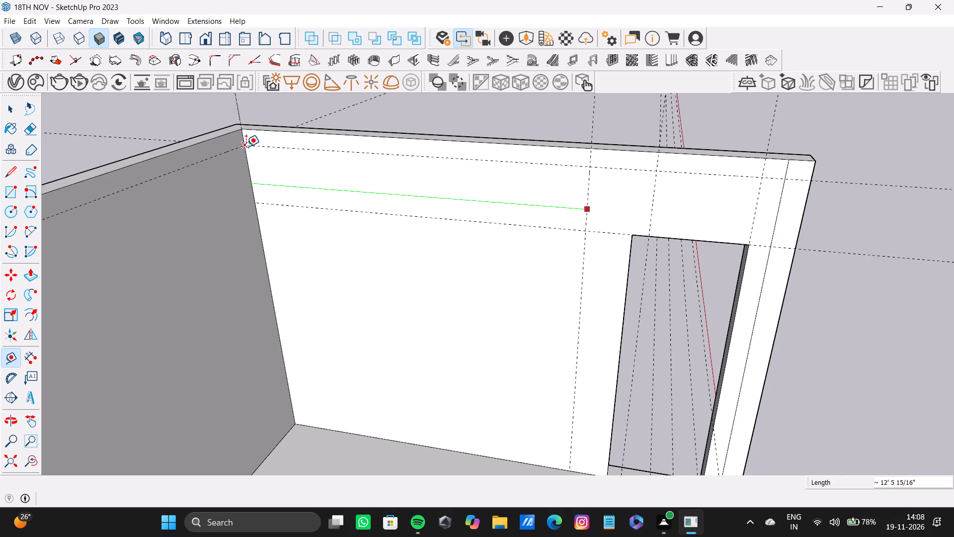
left_click(246, 147)
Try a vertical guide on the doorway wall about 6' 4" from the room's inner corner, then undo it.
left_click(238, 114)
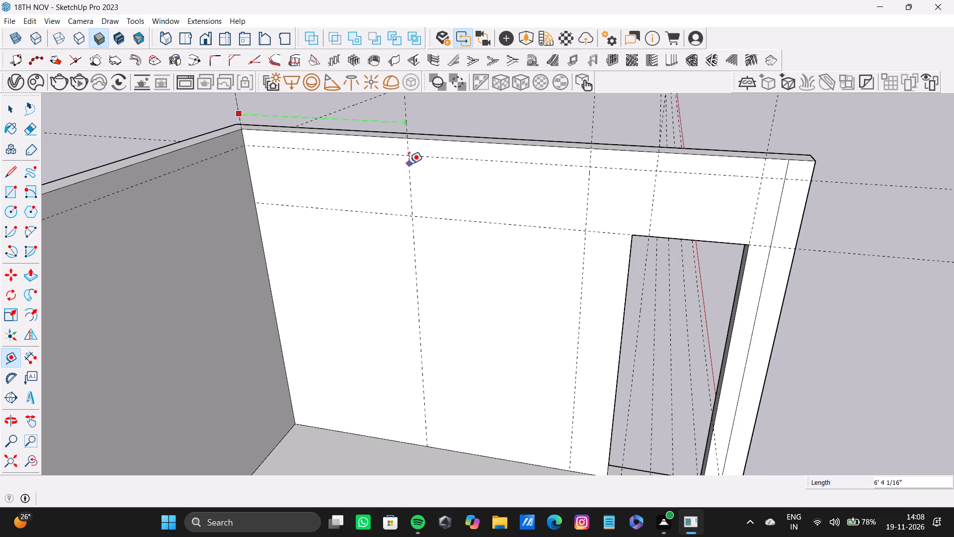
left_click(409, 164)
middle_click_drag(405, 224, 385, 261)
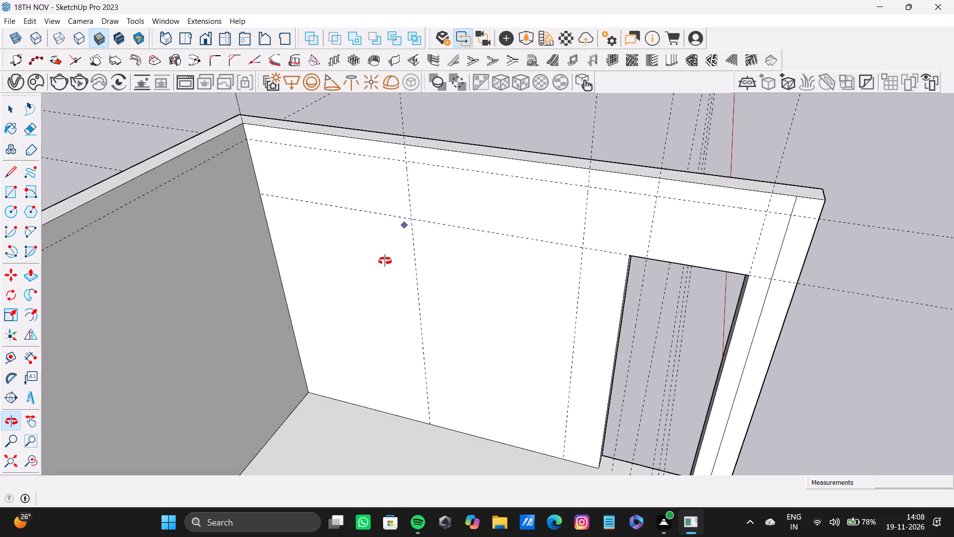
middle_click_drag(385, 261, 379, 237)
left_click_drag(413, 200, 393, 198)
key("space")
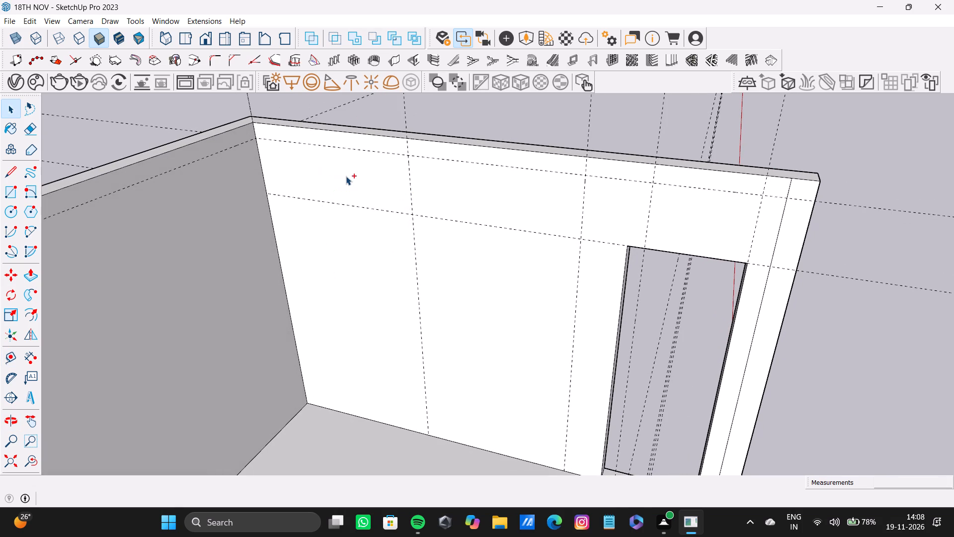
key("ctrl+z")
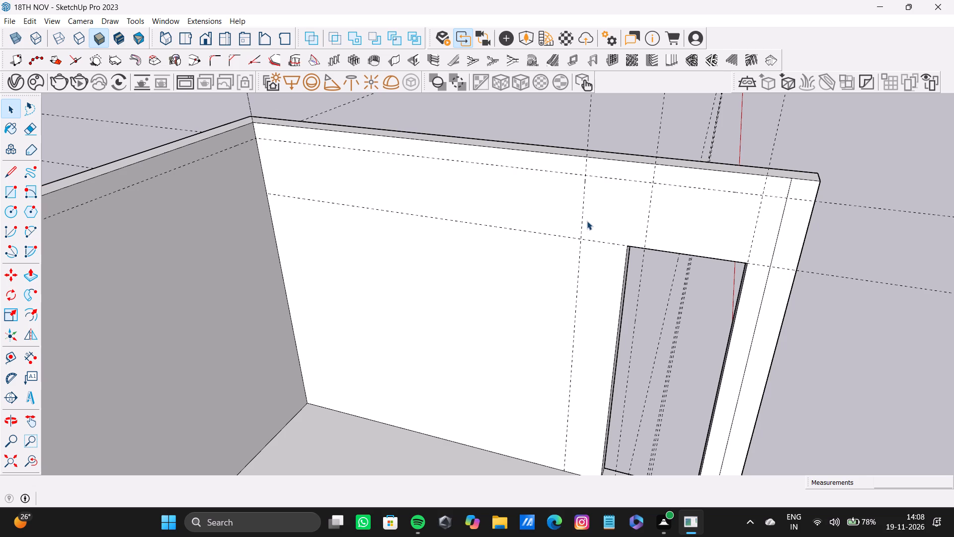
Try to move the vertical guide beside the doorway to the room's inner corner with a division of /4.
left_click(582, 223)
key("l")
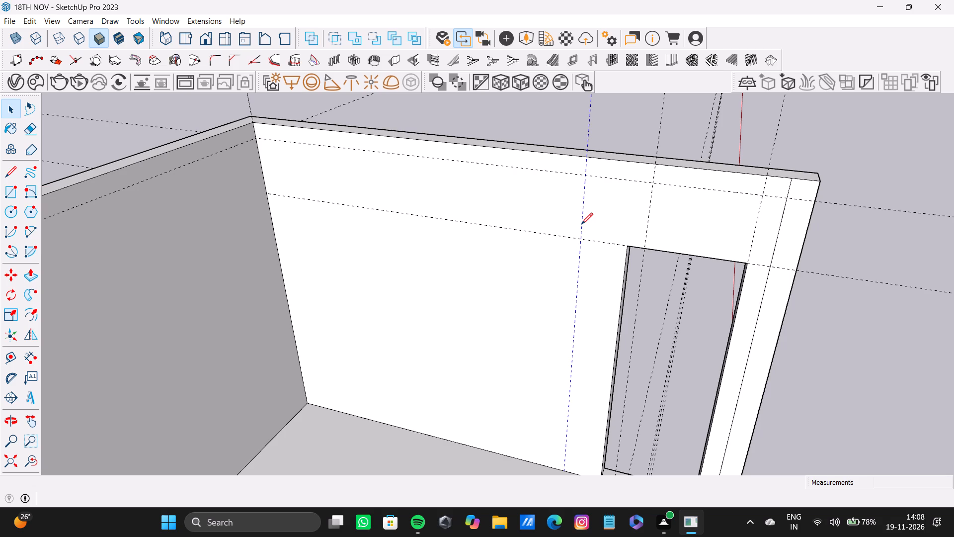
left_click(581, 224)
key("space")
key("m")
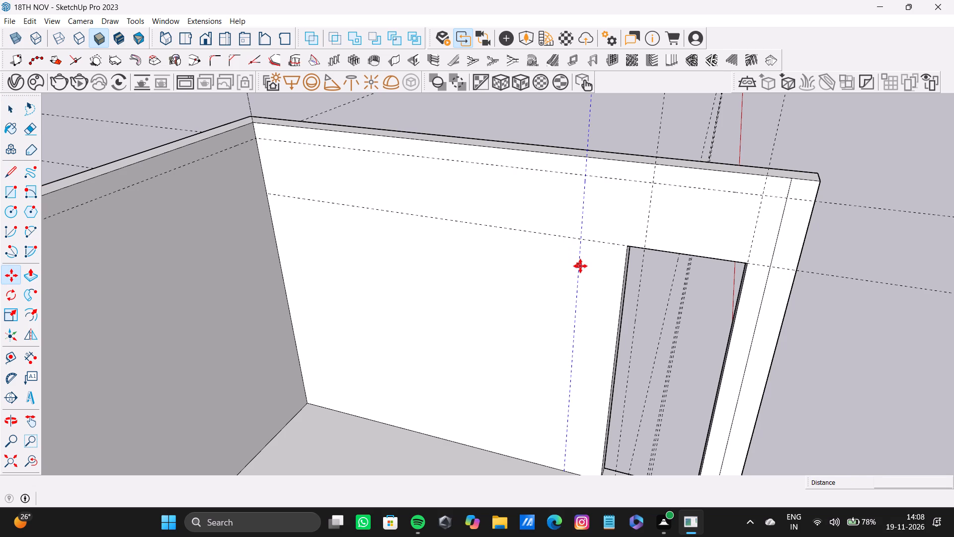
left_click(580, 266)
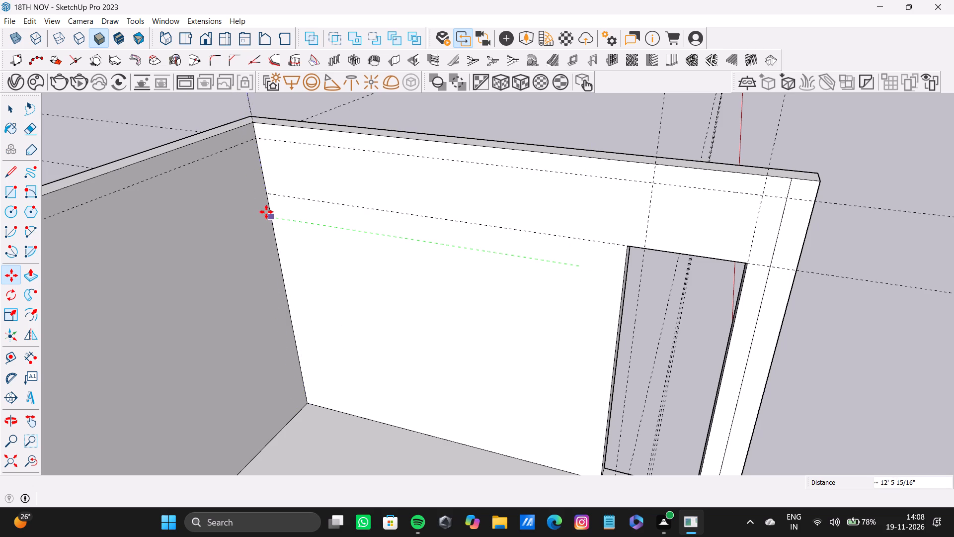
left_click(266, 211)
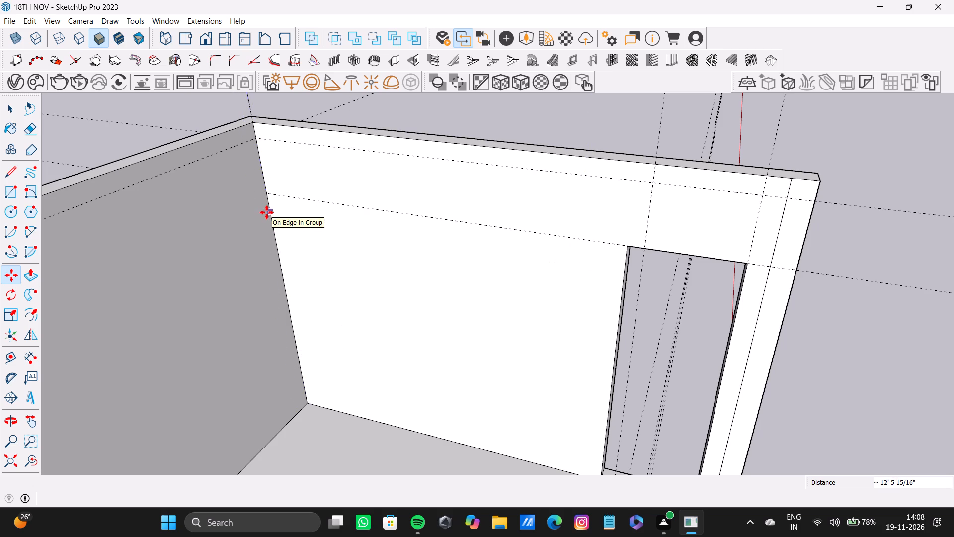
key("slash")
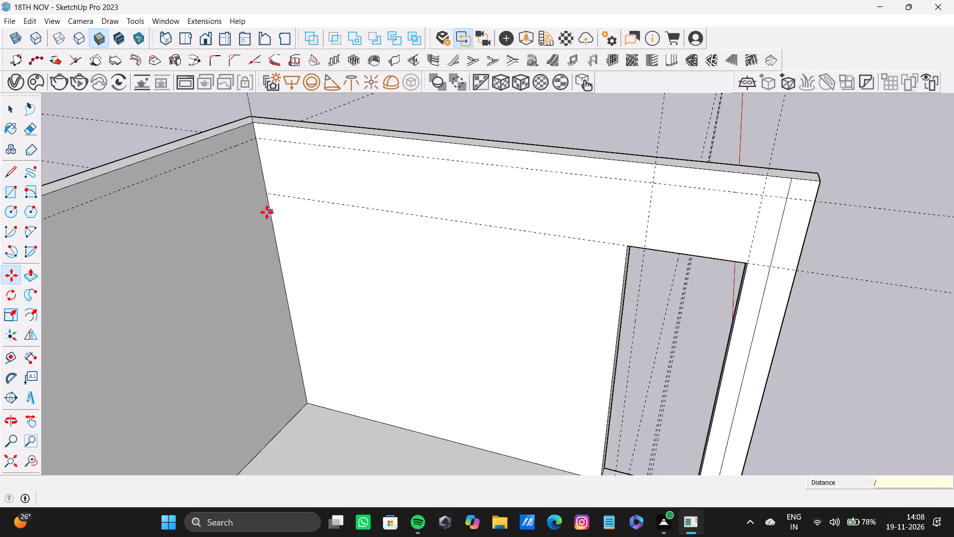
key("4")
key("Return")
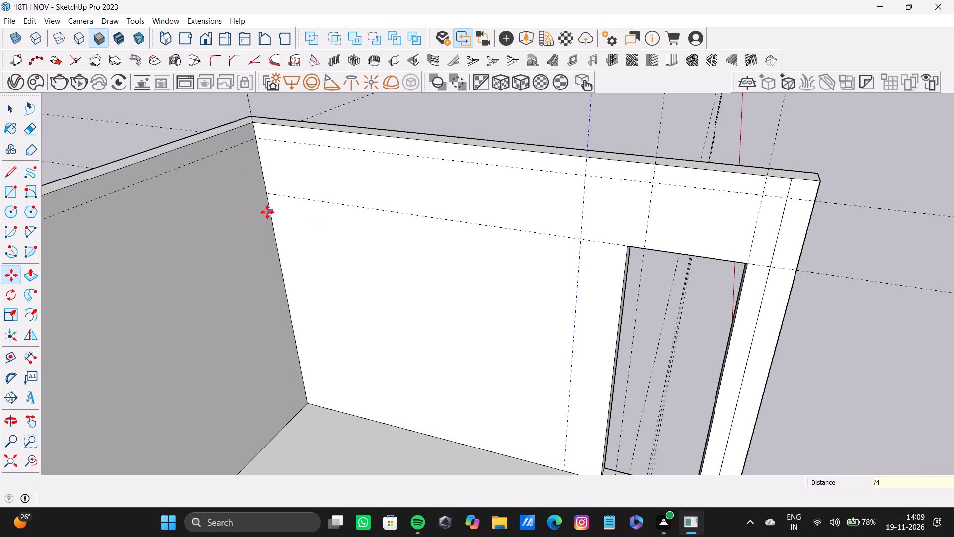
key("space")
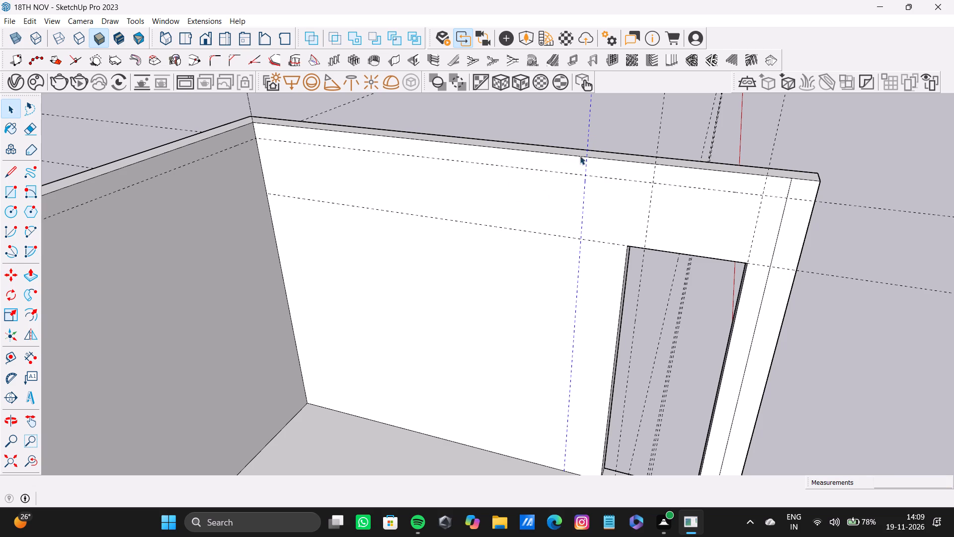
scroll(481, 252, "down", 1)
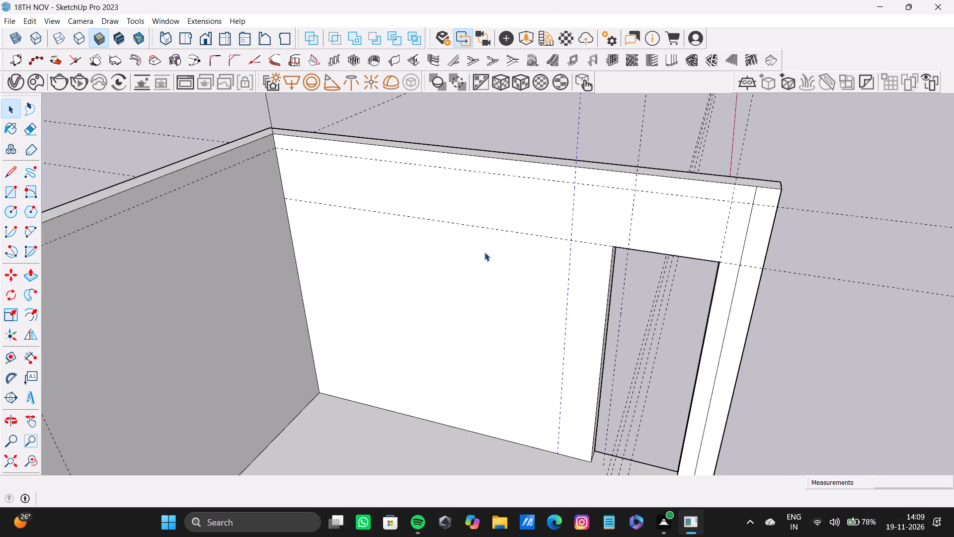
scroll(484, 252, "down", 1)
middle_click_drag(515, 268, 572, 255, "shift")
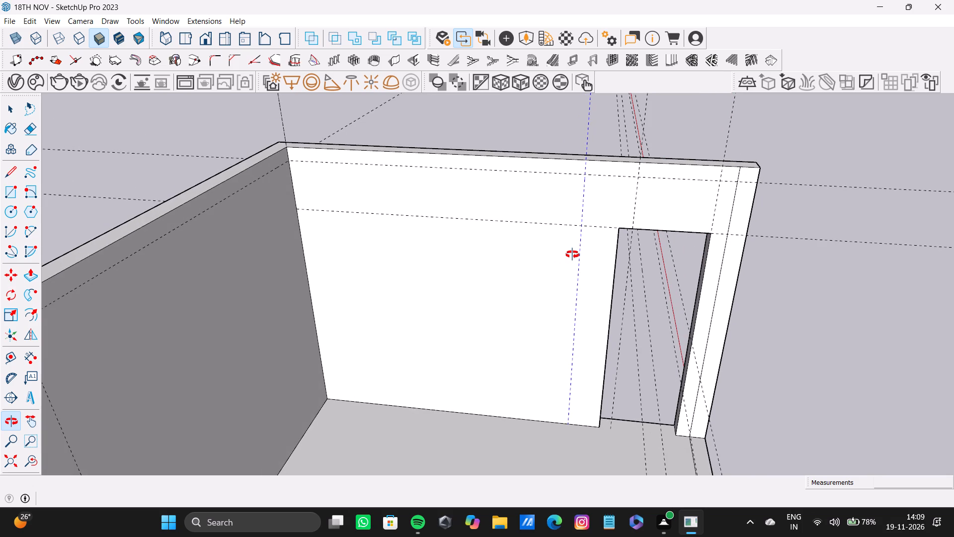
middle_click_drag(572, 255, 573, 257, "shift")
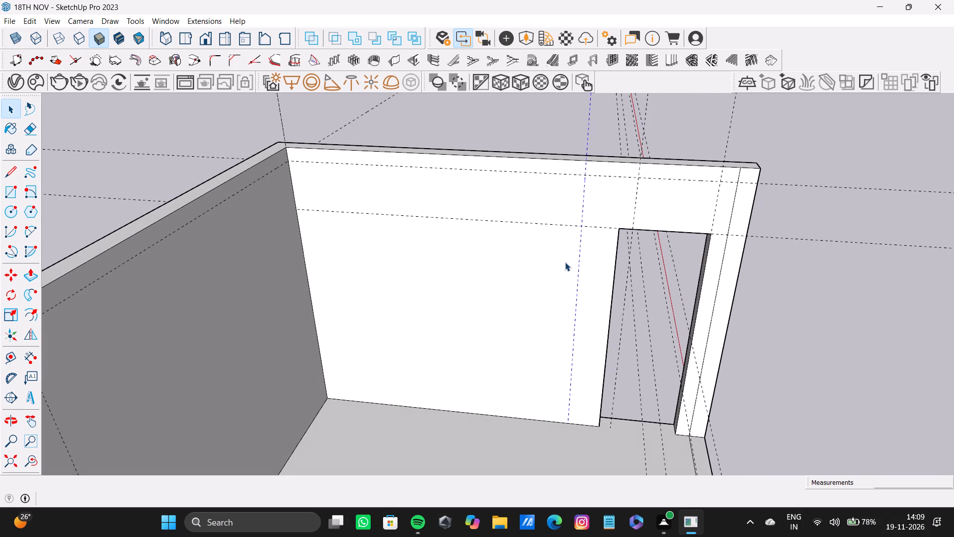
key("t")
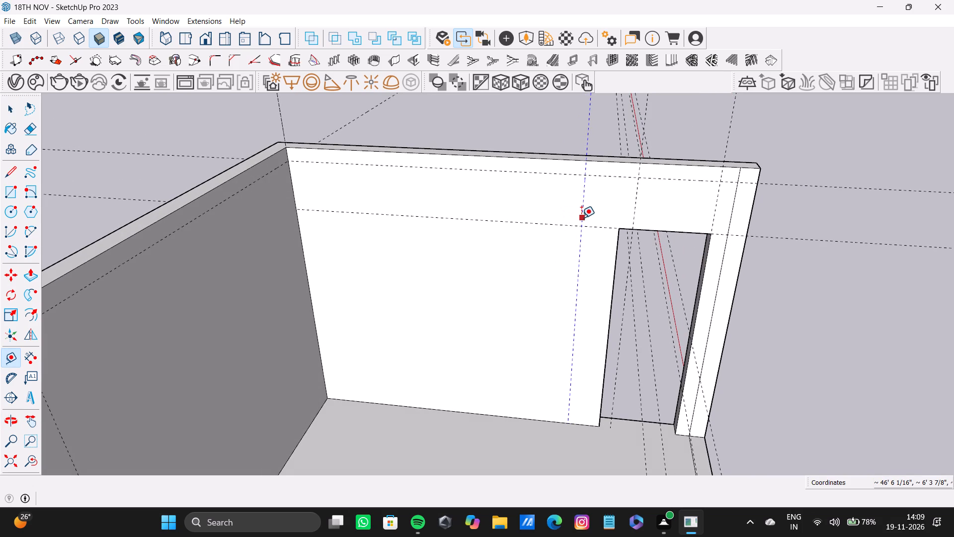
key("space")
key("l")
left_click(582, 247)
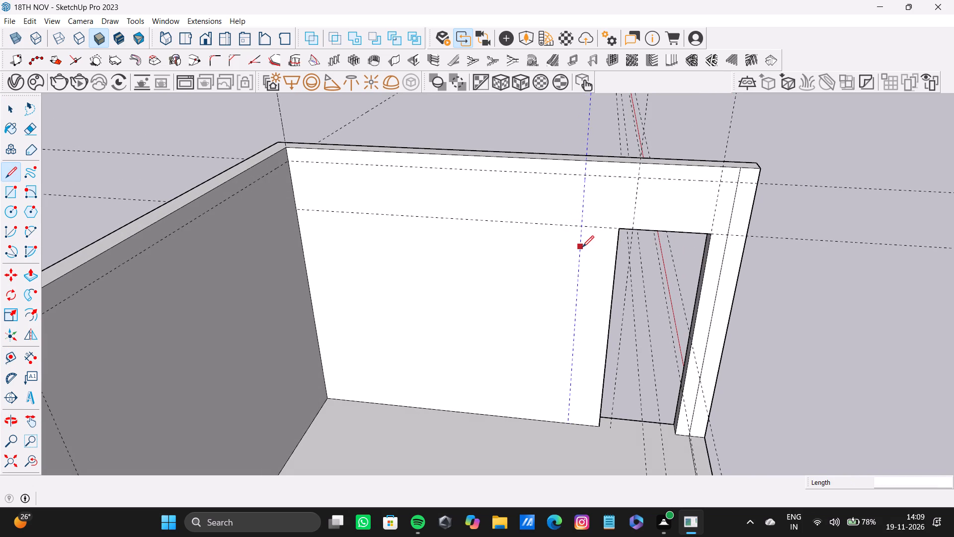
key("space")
Add a vertical guide near the inner corner of the doorway wall, about 12' from the guide beside the opening.
type("t")
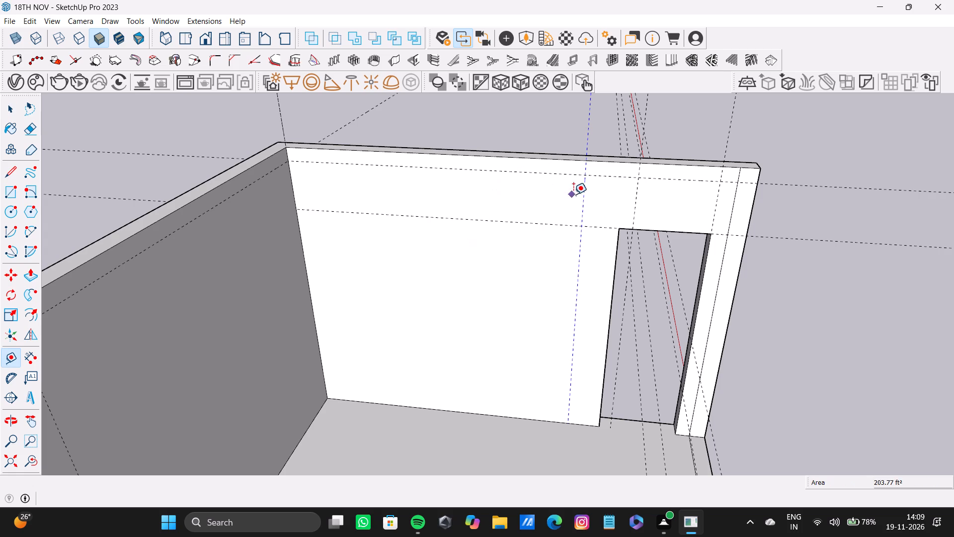
left_click(584, 197)
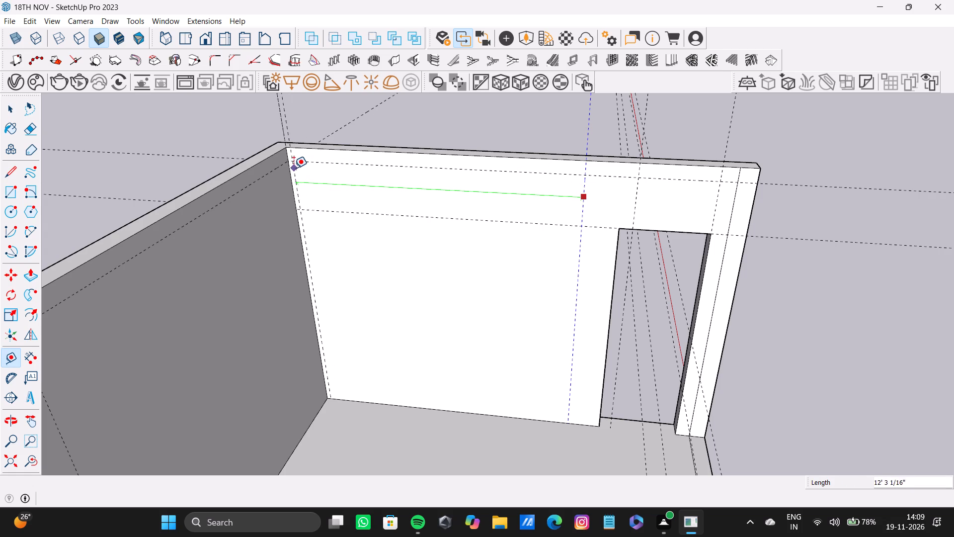
scroll(294, 159, "up", 8)
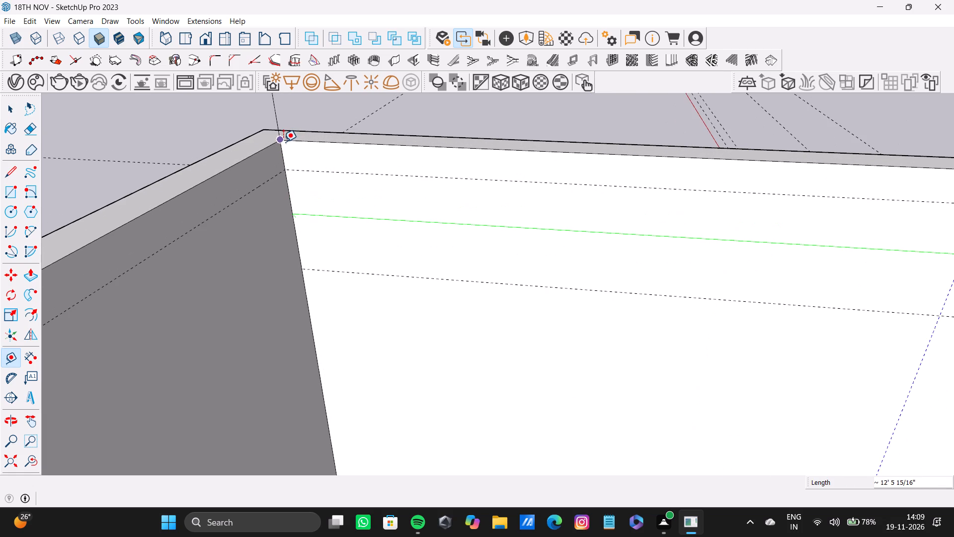
left_click(310, 182)
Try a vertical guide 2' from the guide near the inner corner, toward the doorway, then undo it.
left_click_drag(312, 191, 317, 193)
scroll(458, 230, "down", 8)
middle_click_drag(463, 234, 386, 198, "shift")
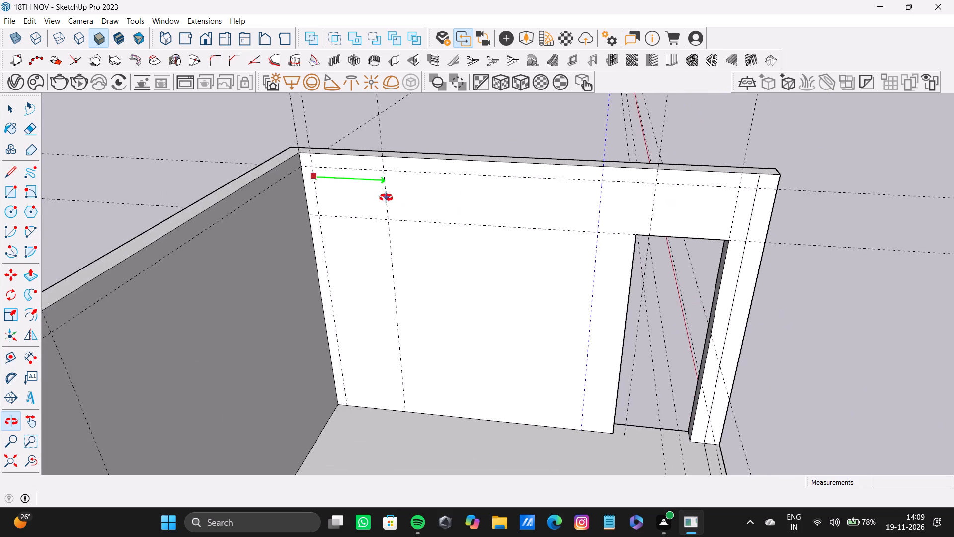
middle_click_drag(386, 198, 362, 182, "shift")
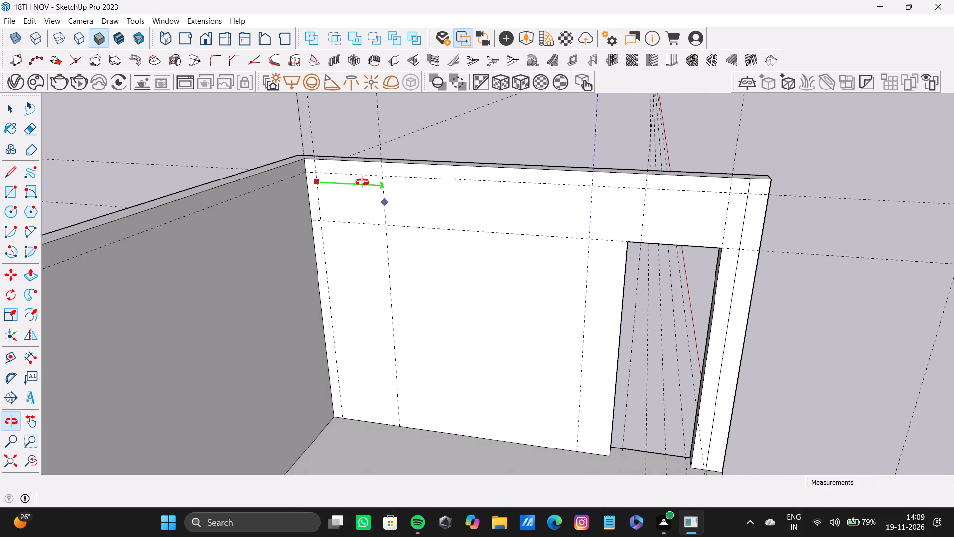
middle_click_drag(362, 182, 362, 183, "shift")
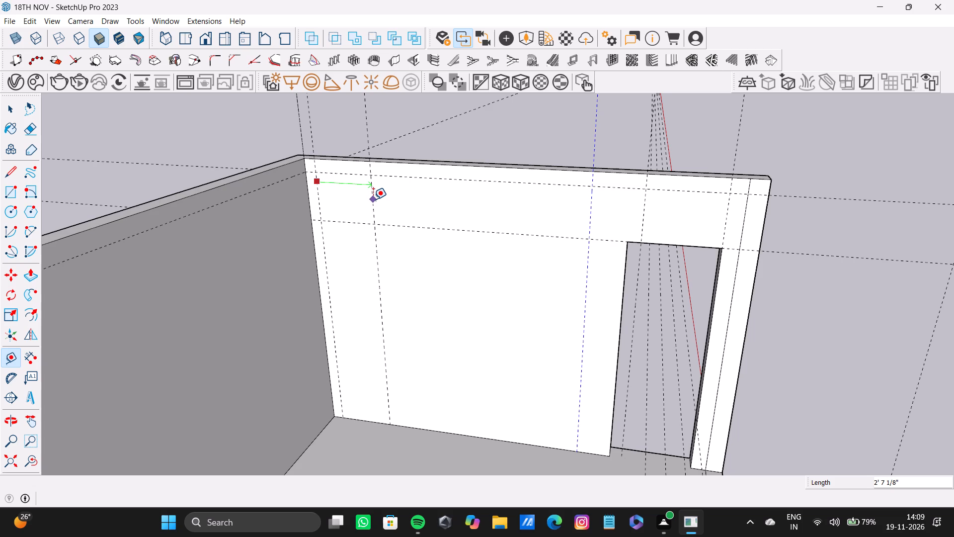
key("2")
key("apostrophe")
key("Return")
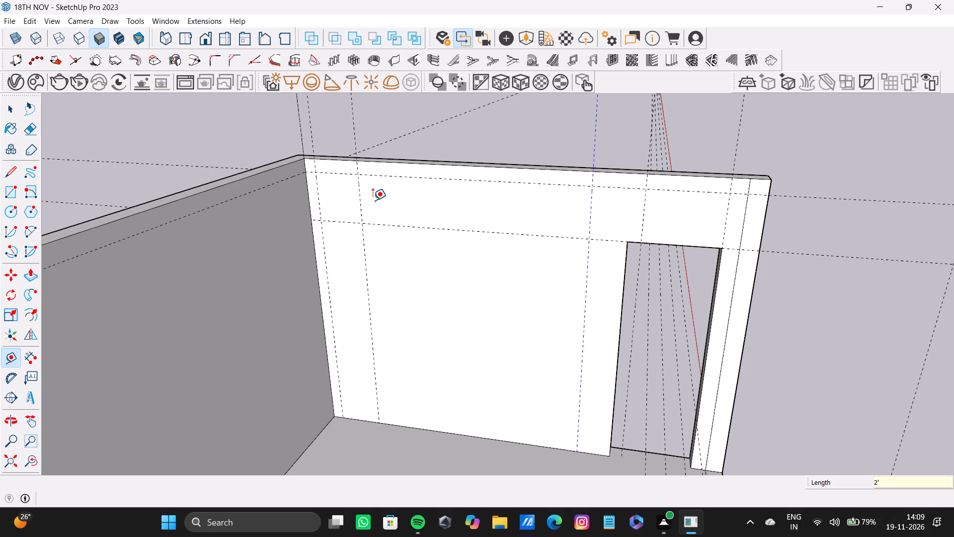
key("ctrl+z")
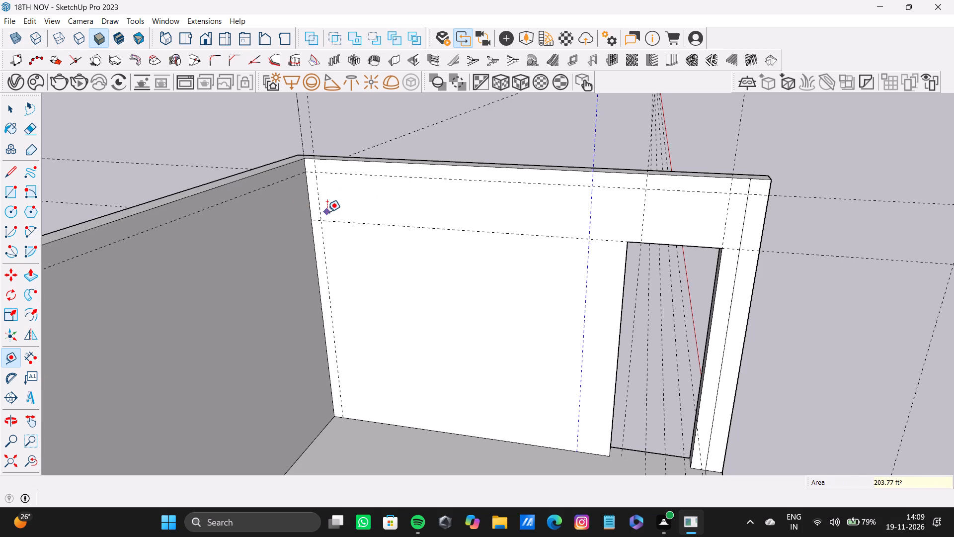
Add a vertical guide 3' from the guide near the inner corner, toward the doorway.
left_click(321, 205)
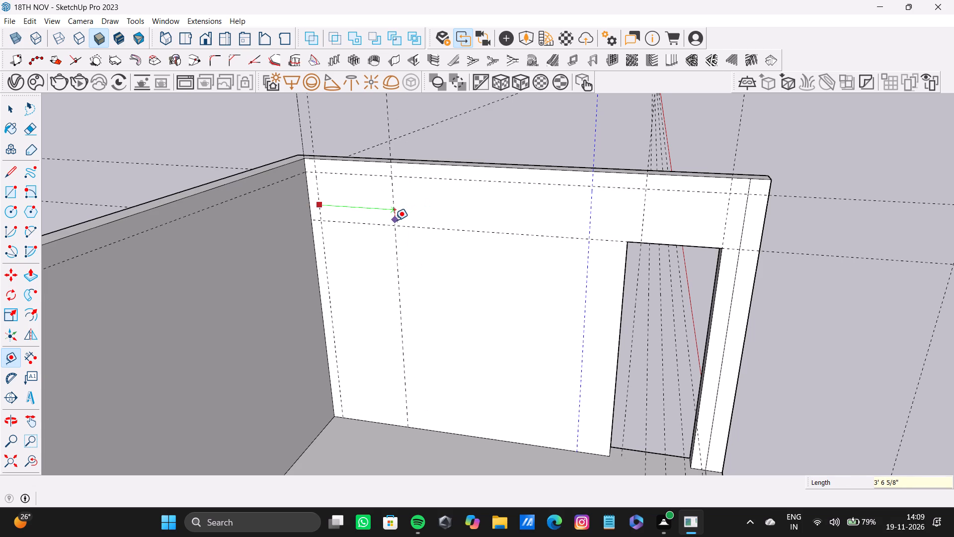
type("3'")
key("Return")
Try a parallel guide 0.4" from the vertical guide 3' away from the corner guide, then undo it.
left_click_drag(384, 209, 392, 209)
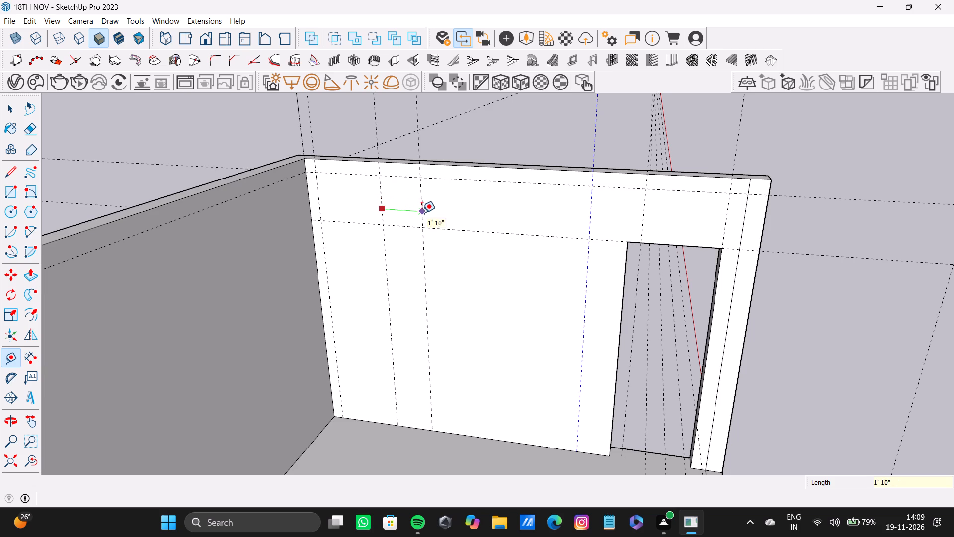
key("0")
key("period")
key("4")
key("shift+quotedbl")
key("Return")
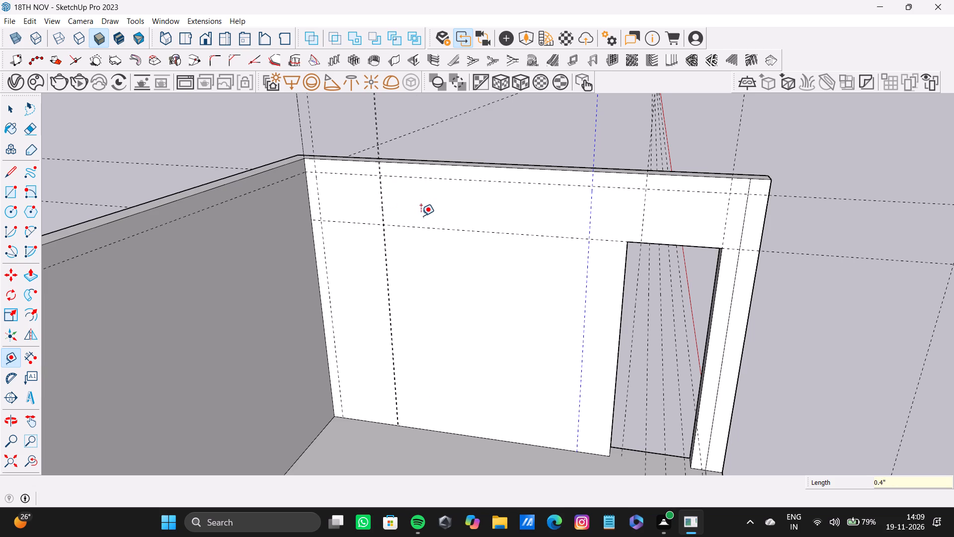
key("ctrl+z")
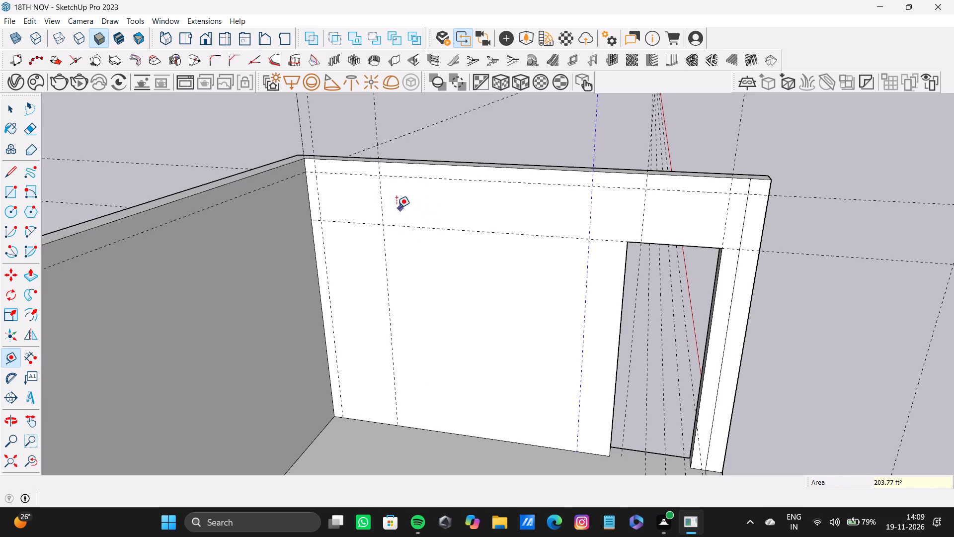
Add a parallel guide offset 0.6 from the vertical guide 3' away from the corner guide, on its doorway side.
scroll(400, 196, "up", 7)
left_click_drag(367, 203, 374, 205)
type("0.6:")
key("Return")
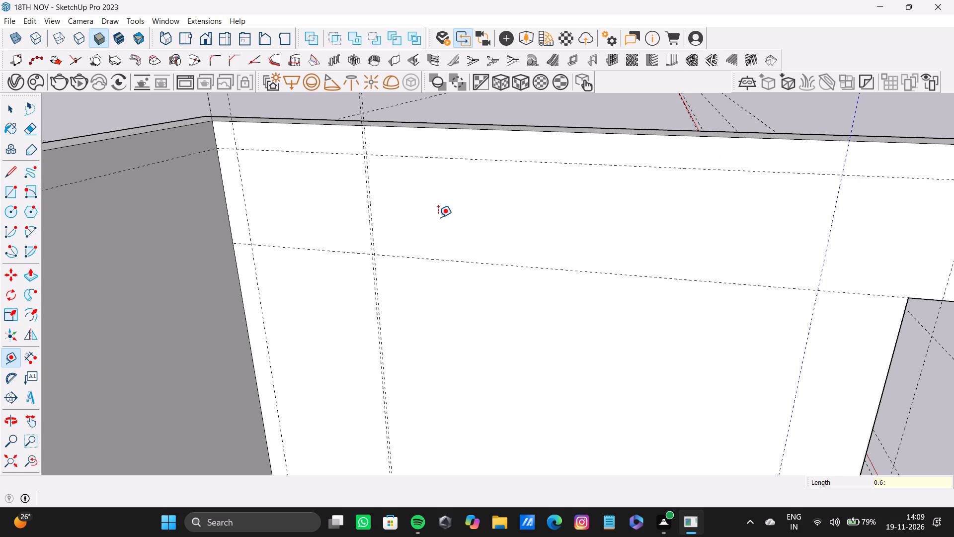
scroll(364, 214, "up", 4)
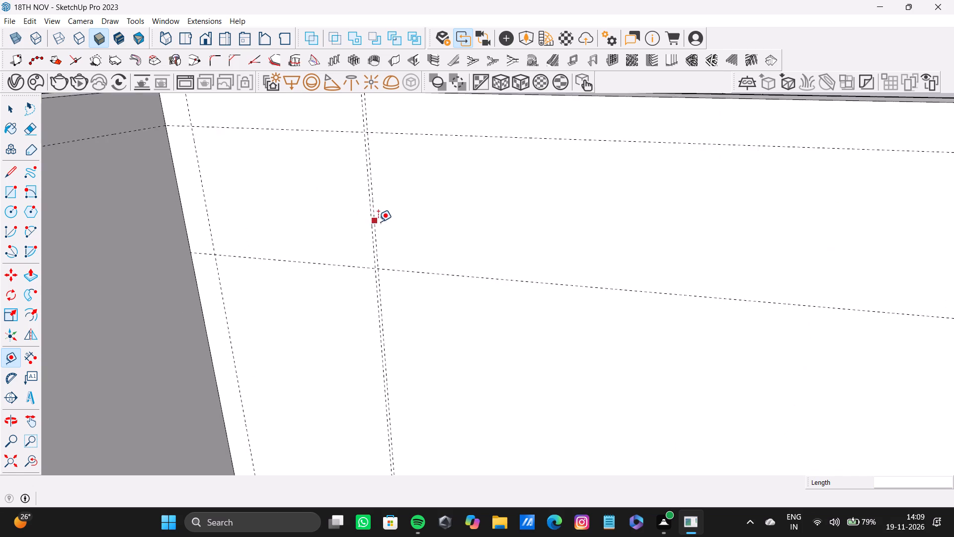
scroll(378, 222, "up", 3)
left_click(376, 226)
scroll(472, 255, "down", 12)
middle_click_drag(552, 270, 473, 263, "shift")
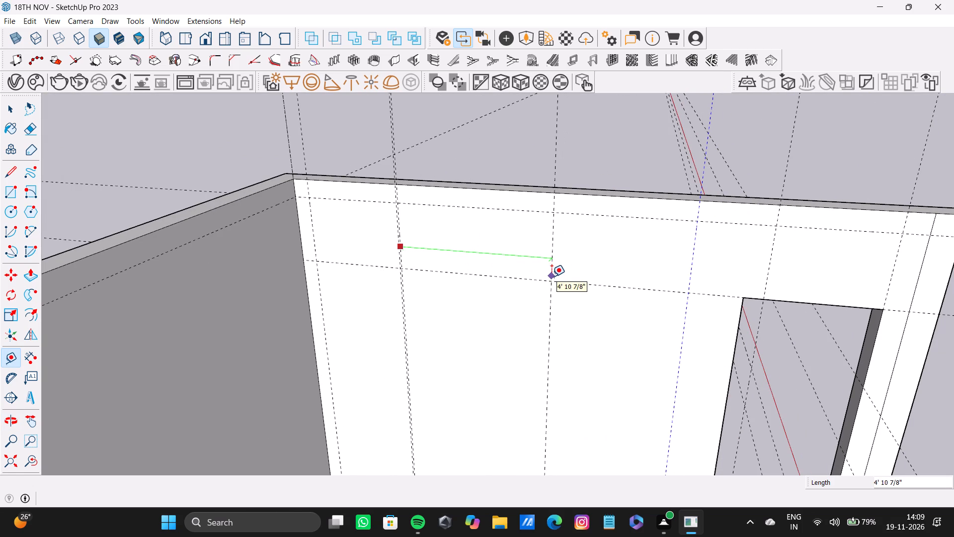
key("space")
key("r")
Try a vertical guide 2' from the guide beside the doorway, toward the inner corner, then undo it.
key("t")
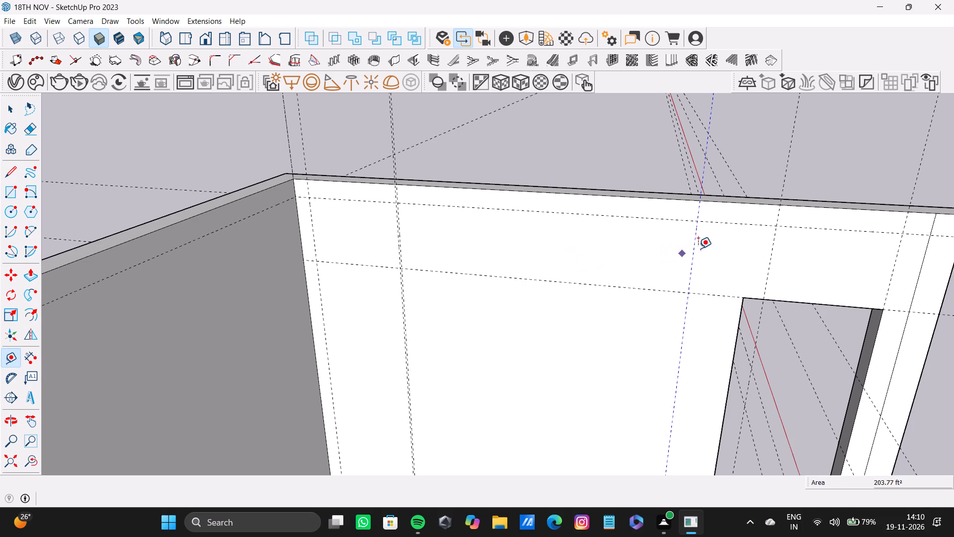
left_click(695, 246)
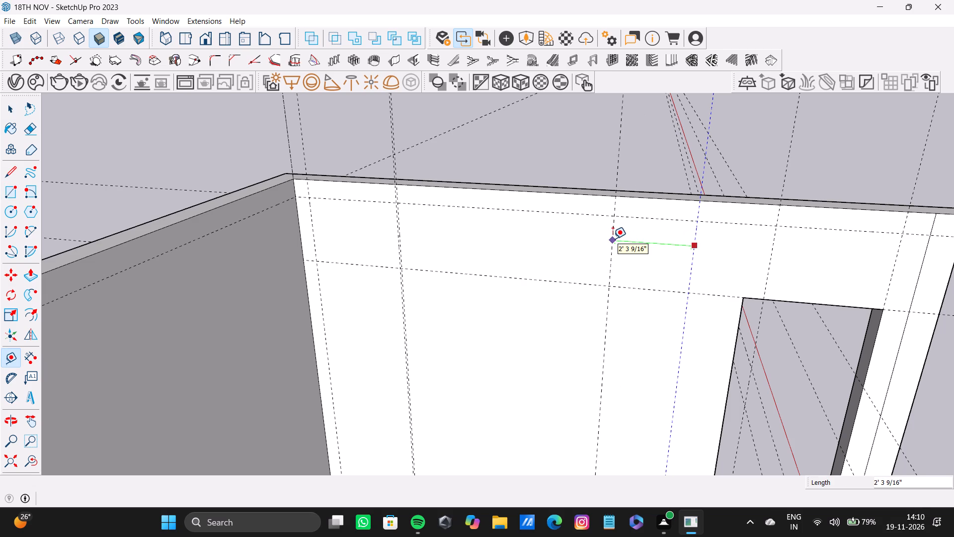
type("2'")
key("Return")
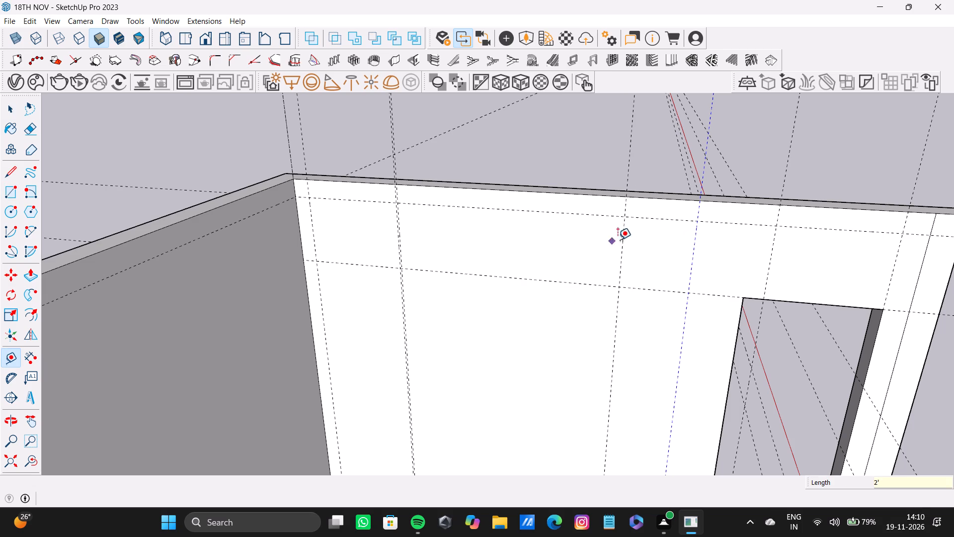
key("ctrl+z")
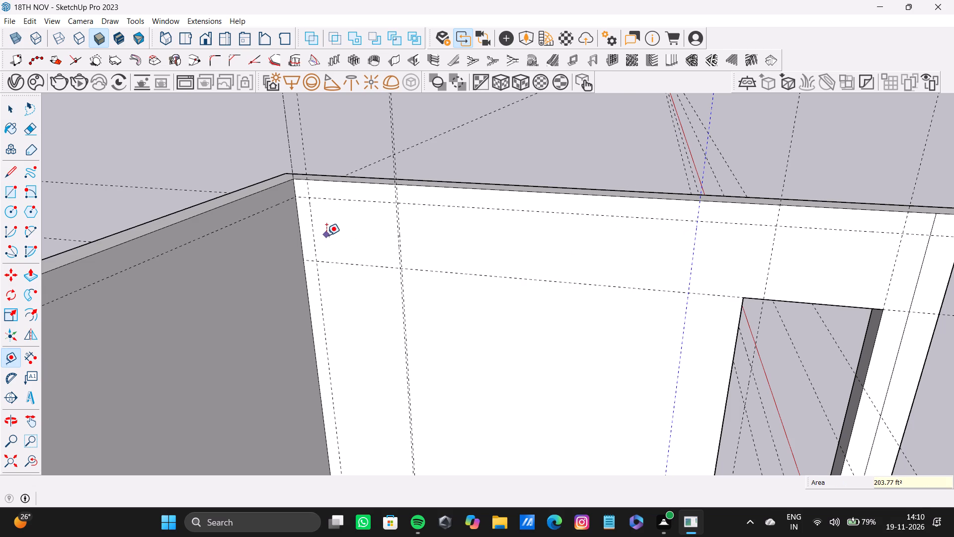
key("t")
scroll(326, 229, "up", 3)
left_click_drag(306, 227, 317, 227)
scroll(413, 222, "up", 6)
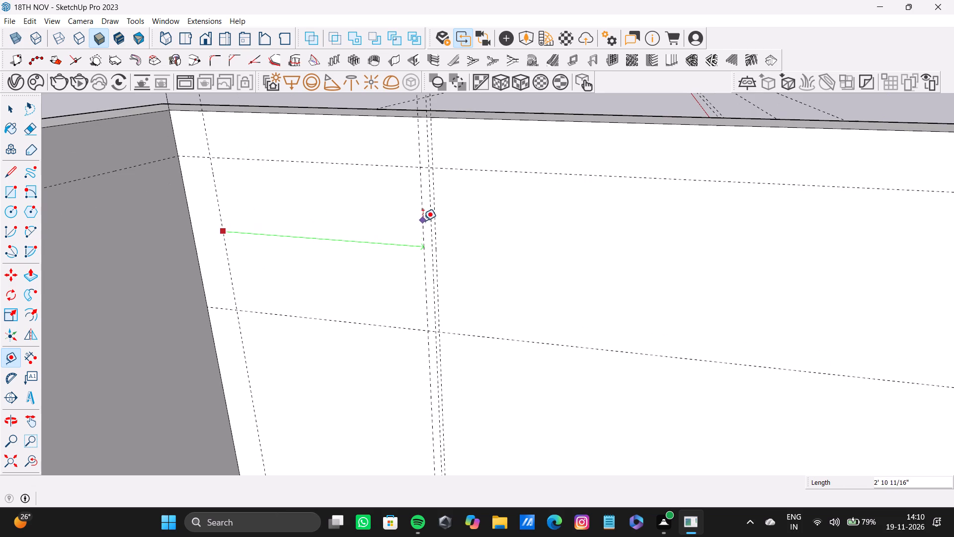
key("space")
Add a vertical guide on the doorway wall 3' from the guide beside the opening, toward the inner corner.
scroll(449, 263, "down", 5)
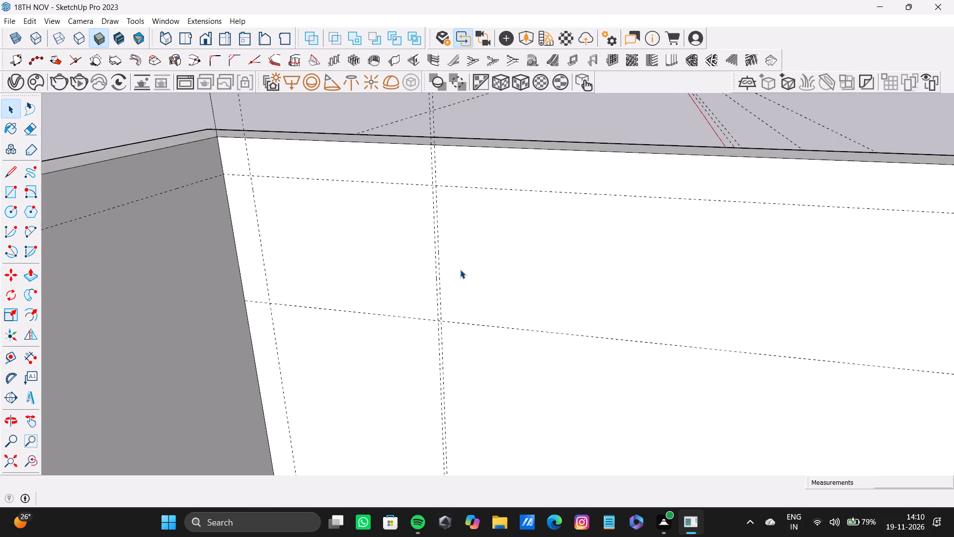
scroll(460, 269, "down", 8)
middle_click_drag(464, 283, 439, 285, "shift")
key("t")
scroll(630, 284, "up", 6)
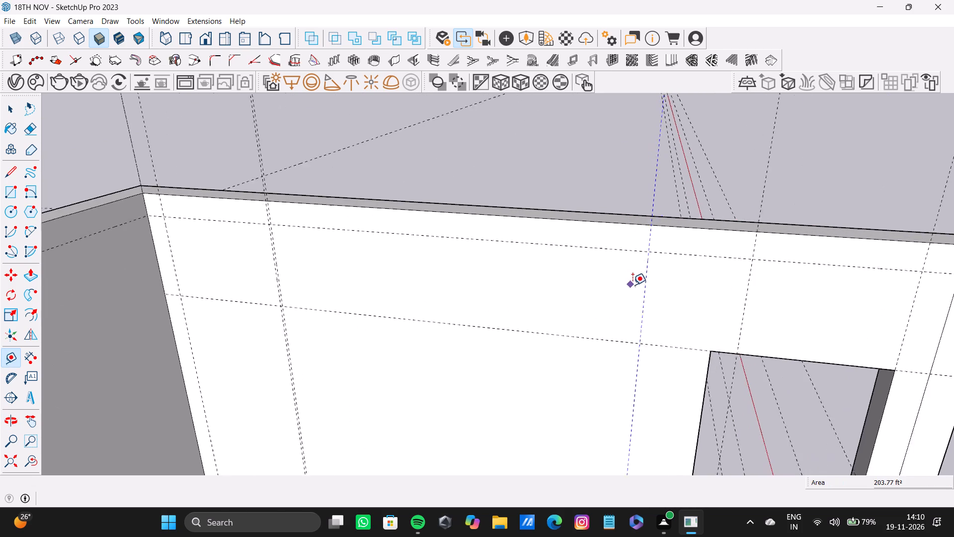
scroll(633, 285, "up", 1)
left_click(649, 286)
type("3'")
key("Return")
Add a parallel guide 0.6" from the vertical guide 3' away from the doorway guide, on its inner-corner side.
left_click_drag(497, 298, 492, 296)
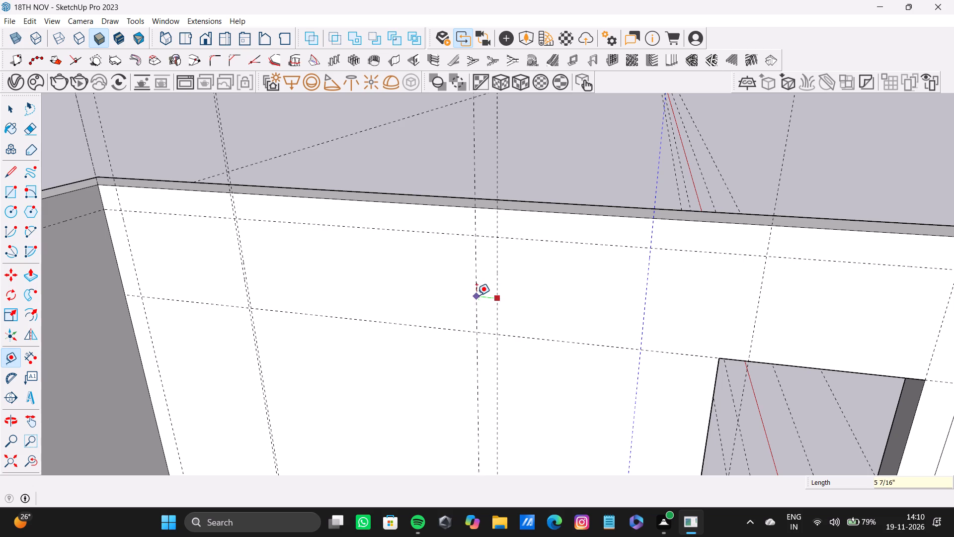
type("0.")
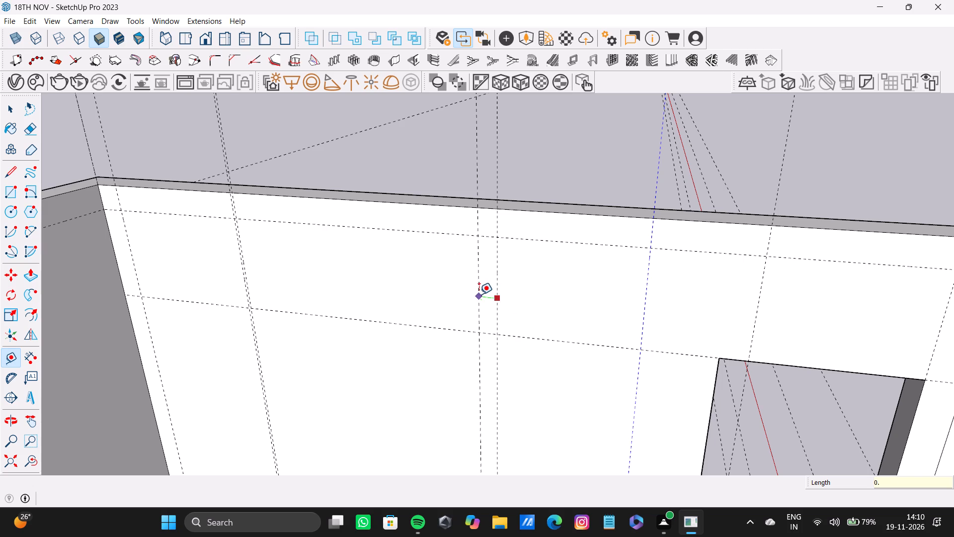
key("6")
key("shift+quotedbl")
key("Return")
scroll(317, 259, "down", 3)
middle_click_drag(347, 293, 350, 244, "shift")
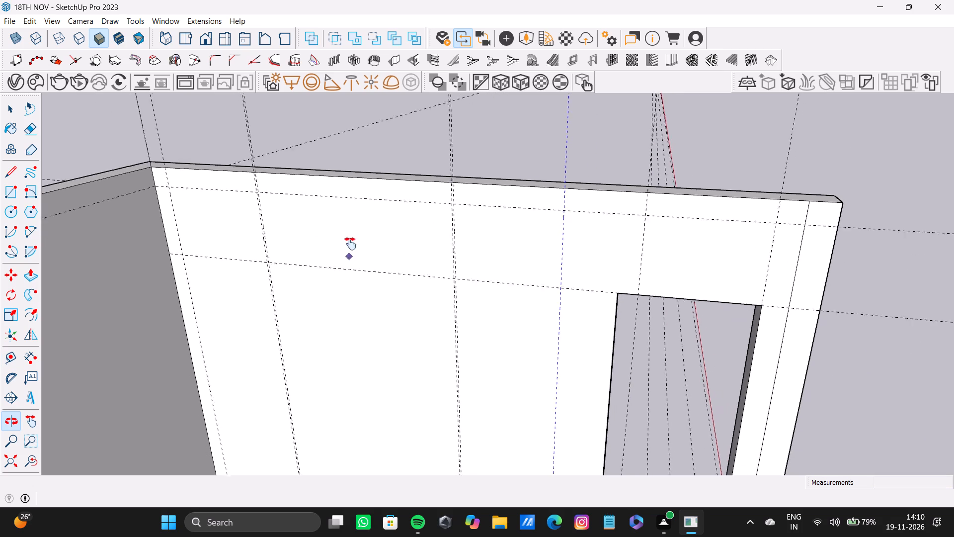
middle_click_drag(350, 244, 364, 243, "shift")
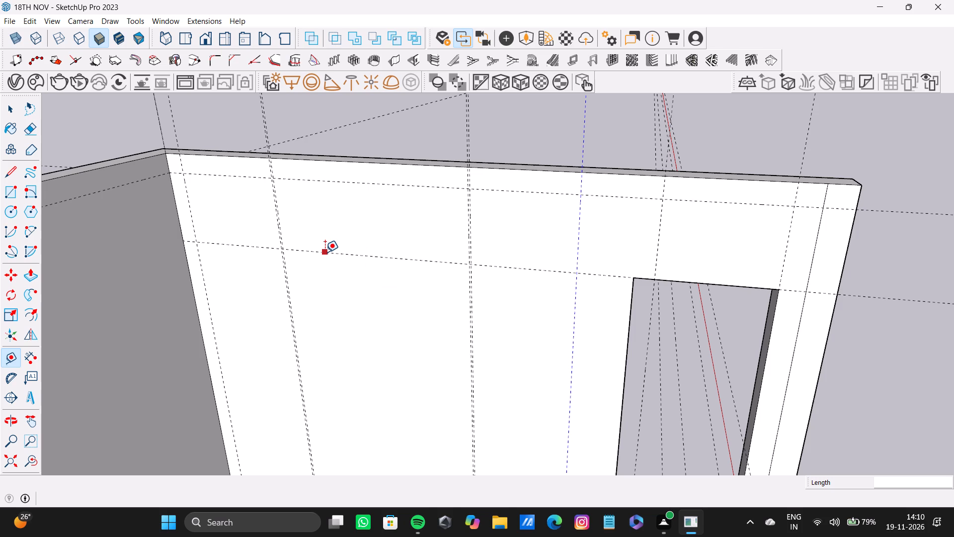
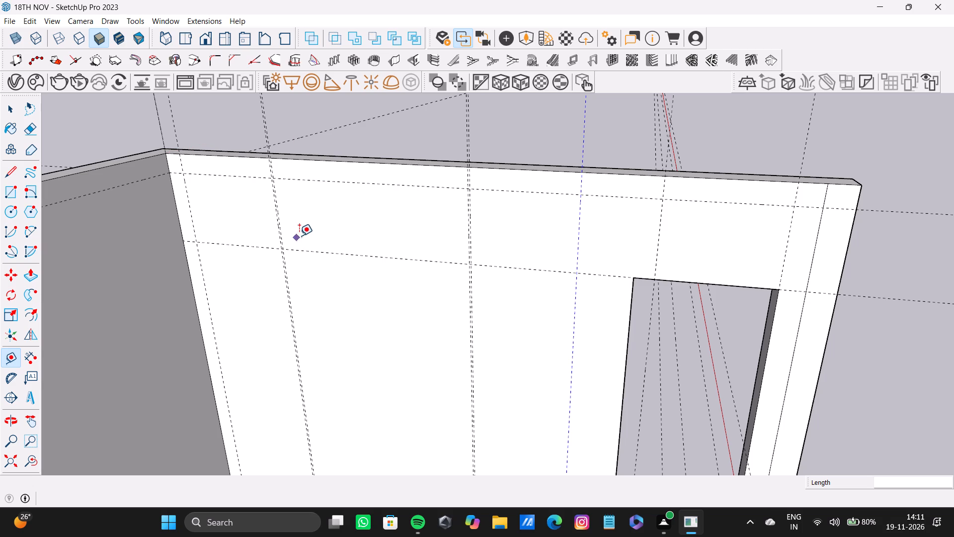
Add a vertical guide on the doorway wall about 4' 2 9/16" from the gap guides nearest the inner corner, toward the doorway.
scroll(289, 209, "up", 6)
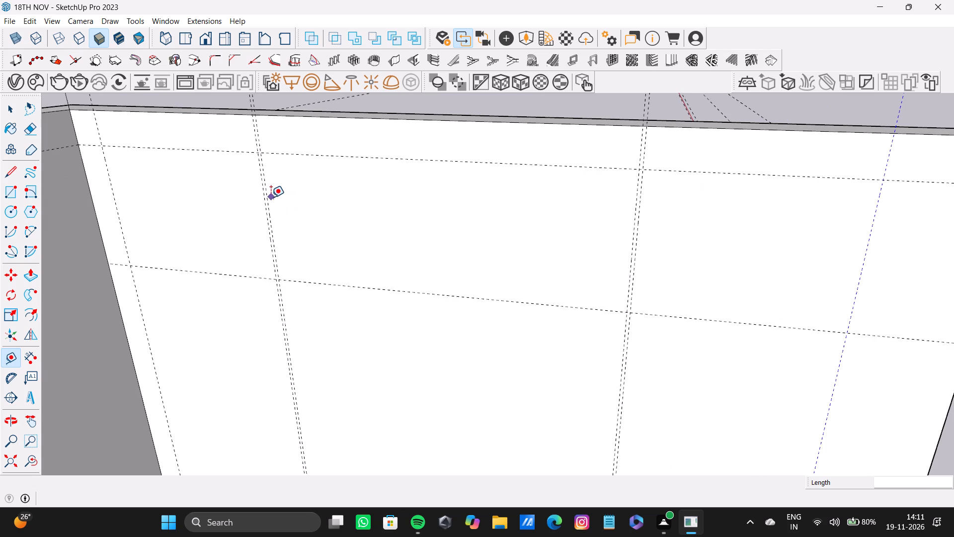
scroll(269, 200, "up", 8)
left_click(266, 209)
scroll(494, 270, "down", 3)
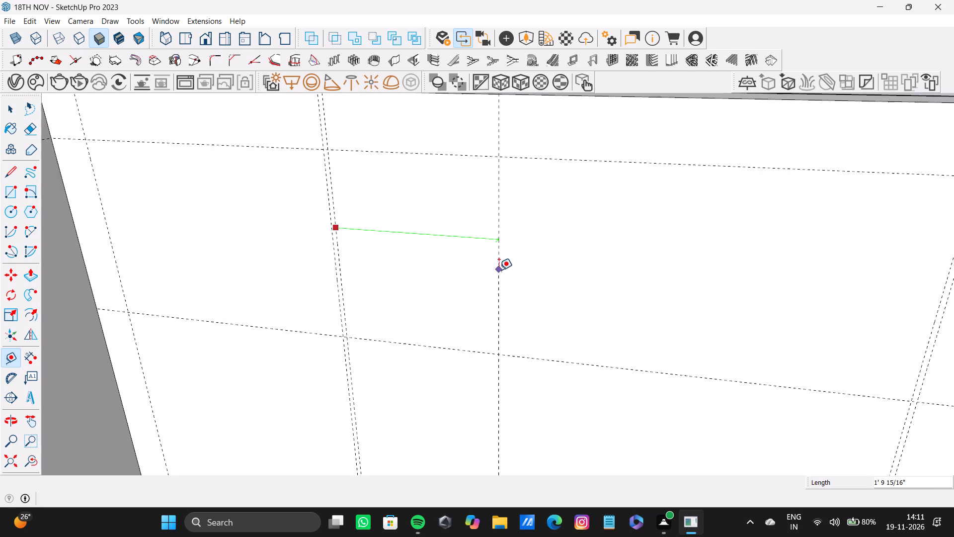
scroll(499, 270, "down", 7)
middle_click_drag(523, 272, 471, 226, "shift")
scroll(506, 237, "down", 3)
middle_click_drag(507, 236, 507, 235, "shift")
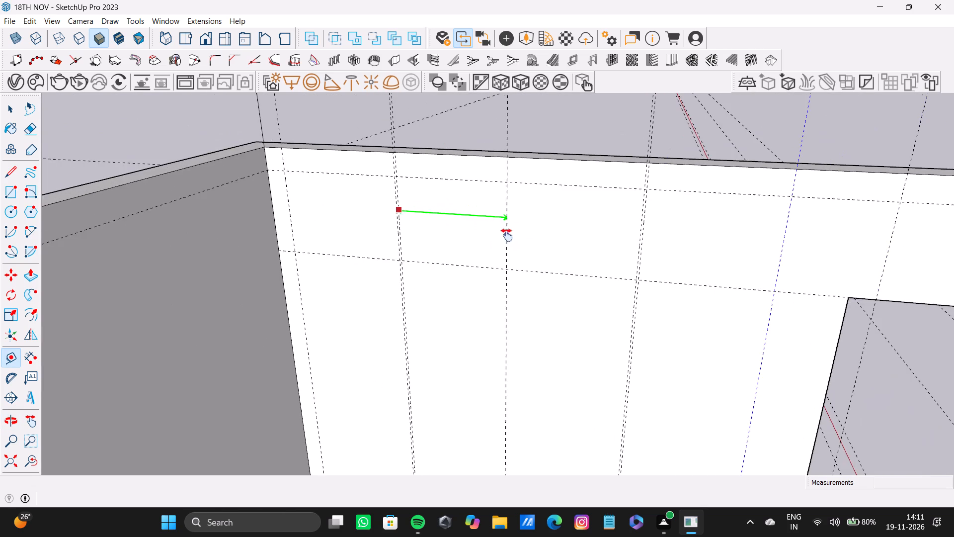
middle_click_drag(507, 235, 437, 152, "shift")
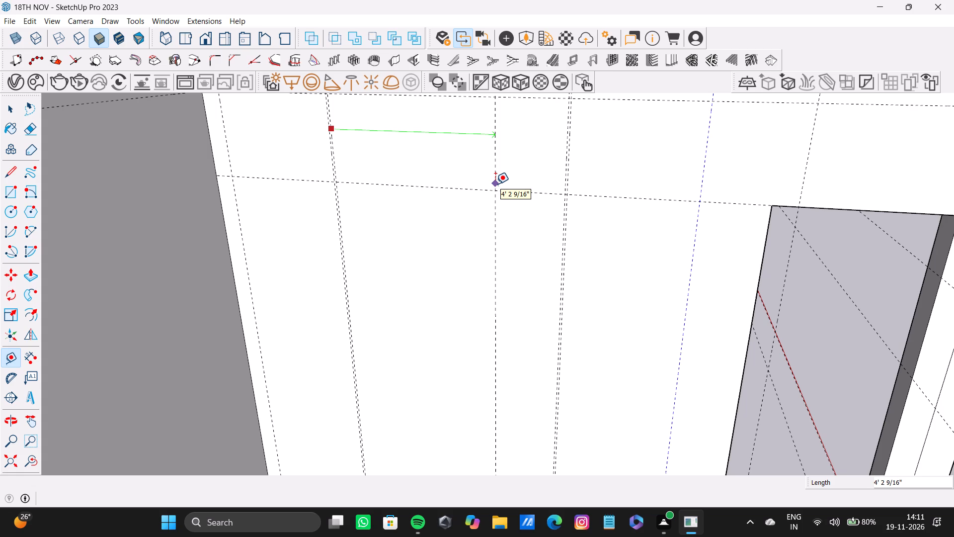
left_click(496, 183)
Add a horizontal guide about 1' 1 5/8" below the upper horizontal guide on the doorway wall.
scroll(458, 156, "down", 3)
middle_click_drag(458, 155, 459, 206, "shift")
left_click(418, 165)
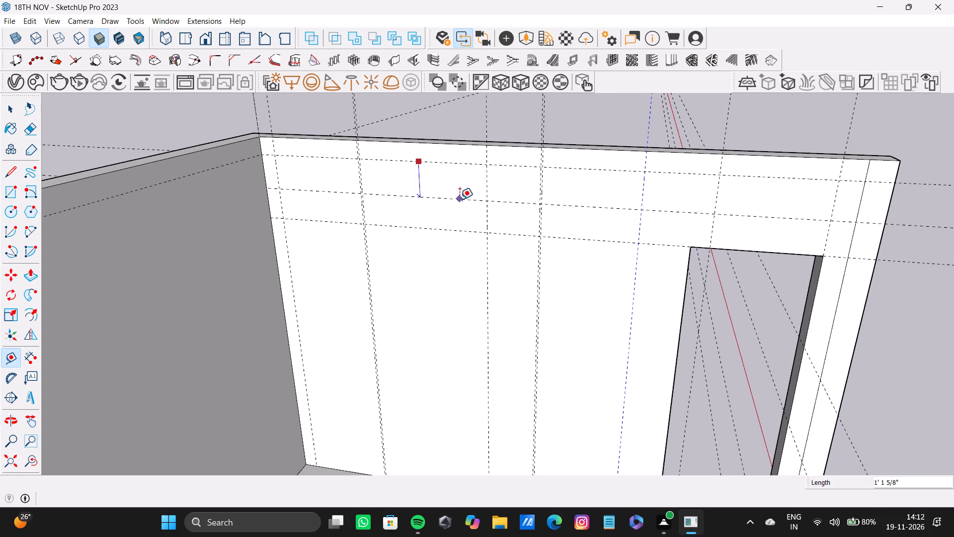
left_click(460, 199)
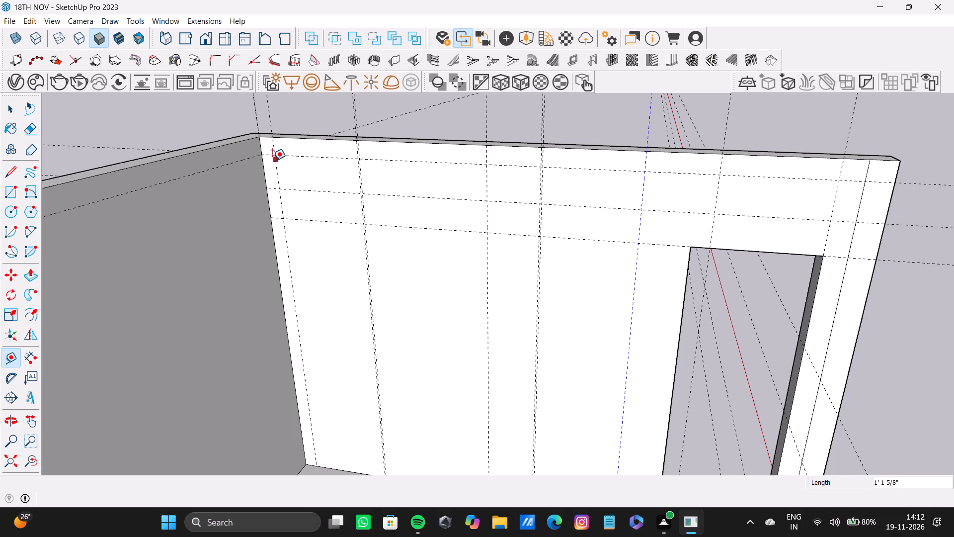
Delete the vertical guide closest to the inner corner on the doorway wall.
key("space")
left_click(278, 180)
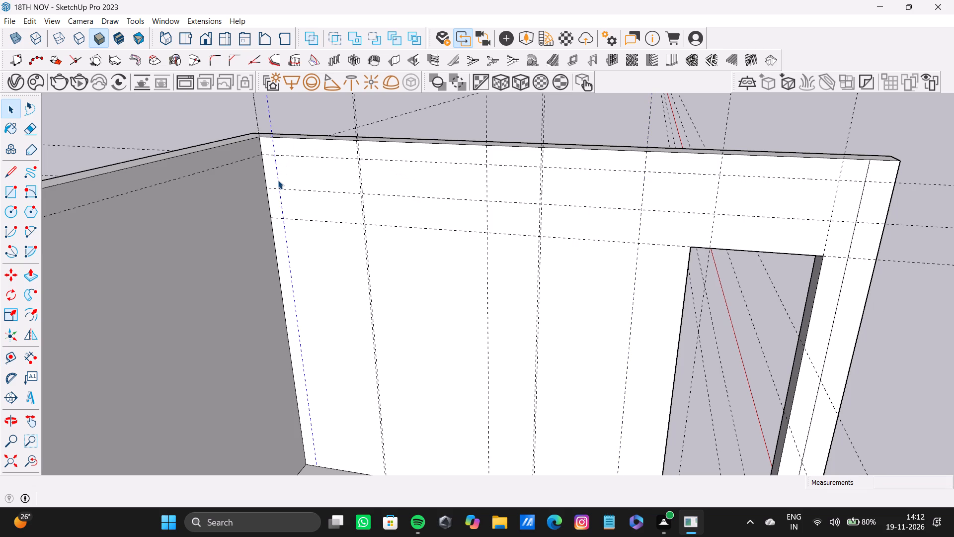
key("Delete")
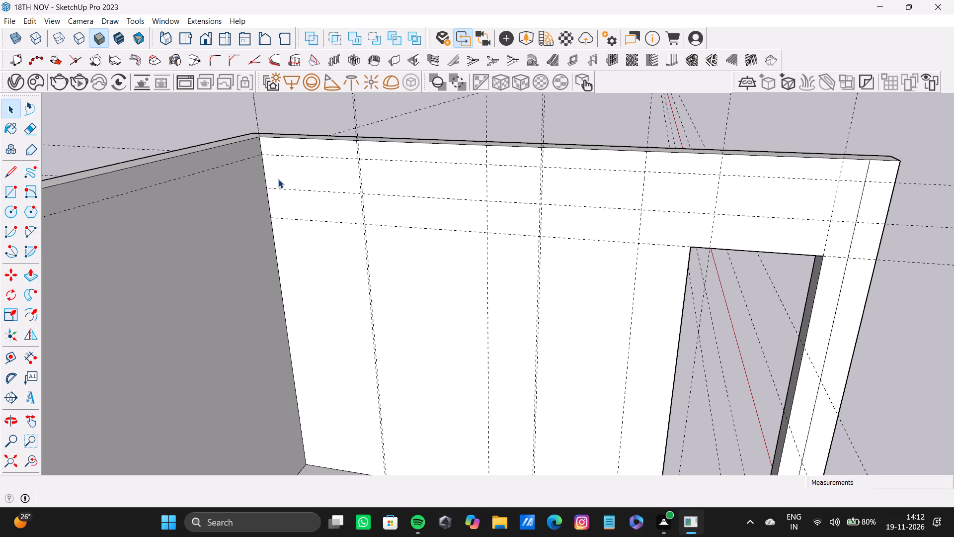
Place a parallel guide from the gap guides nearest the inner corner onto the wall's inner-corner edge.
key("t")
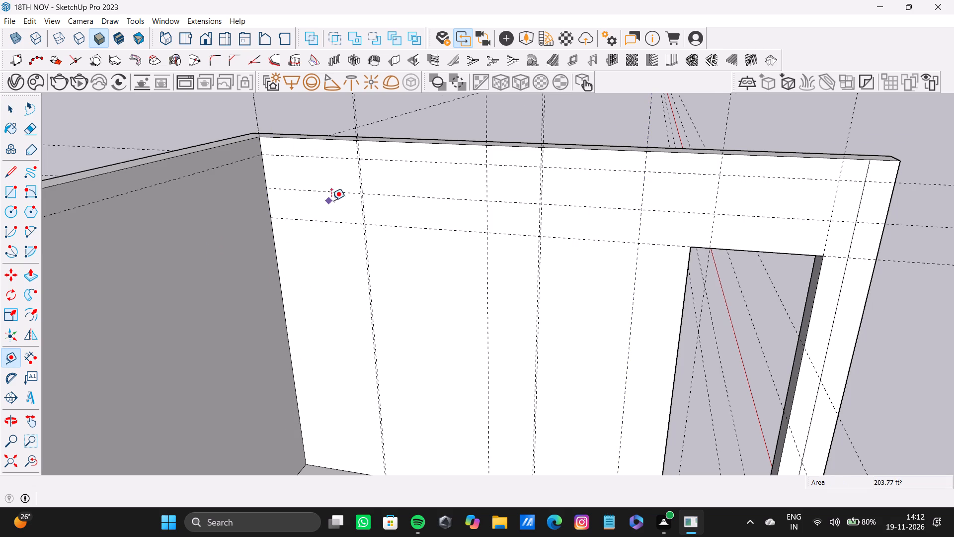
scroll(334, 200, "up", 8)
scroll(377, 209, "up", 2)
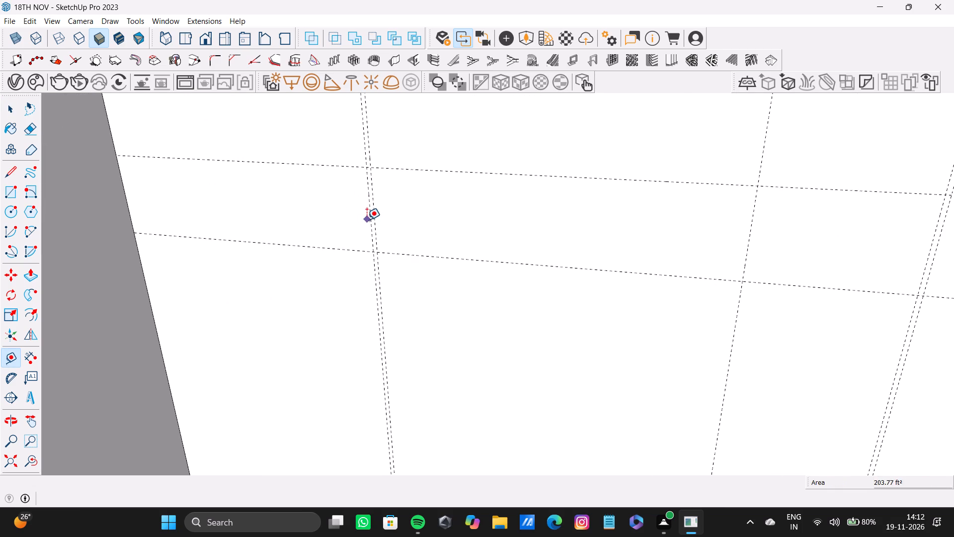
left_click(371, 217)
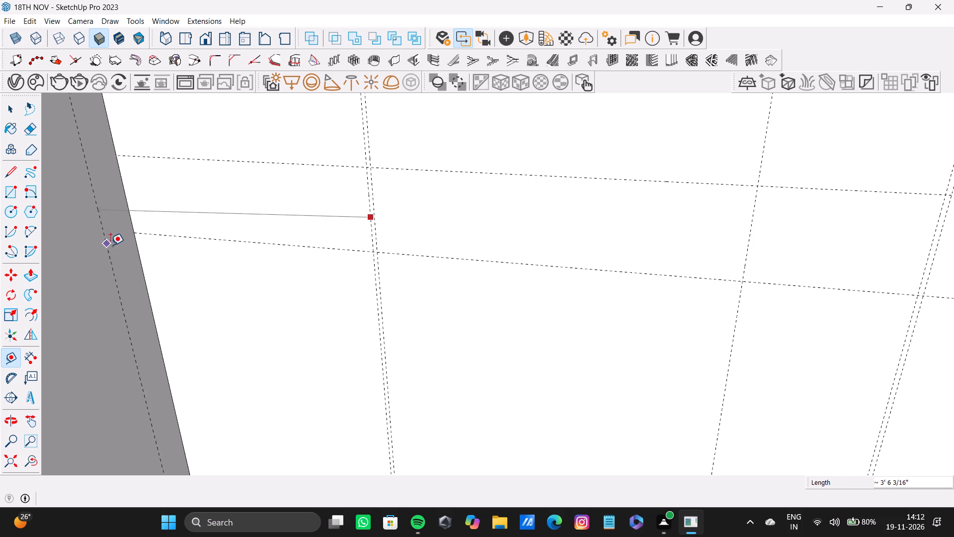
left_click(136, 252)
Add a horizontal guide about 7 5/8" above the floor edge of the doorway wall.
scroll(237, 275, "down", 10)
middle_click_drag(237, 275, 237, 247)
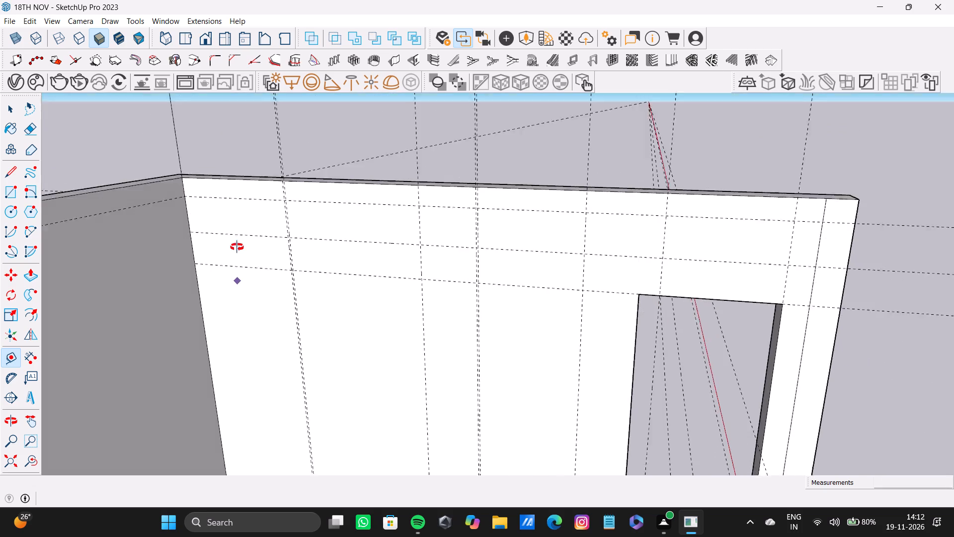
middle_click_drag(237, 247, 237, 224)
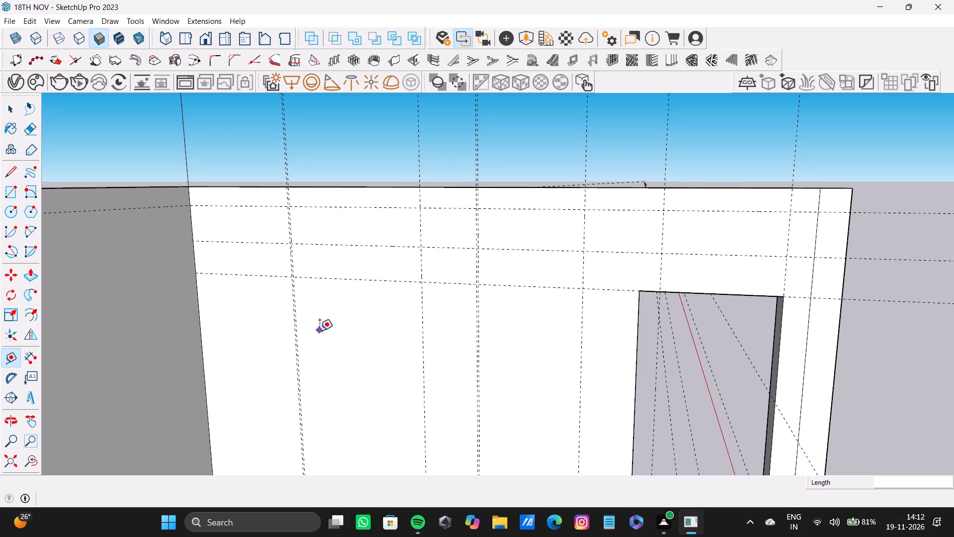
scroll(319, 331, "down", 5)
middle_click_drag(317, 329, 280, 369, "shift")
scroll(317, 259, "down", 1)
scroll(488, 175, "down", 4)
middle_click_drag(492, 174, 413, 240, "shift")
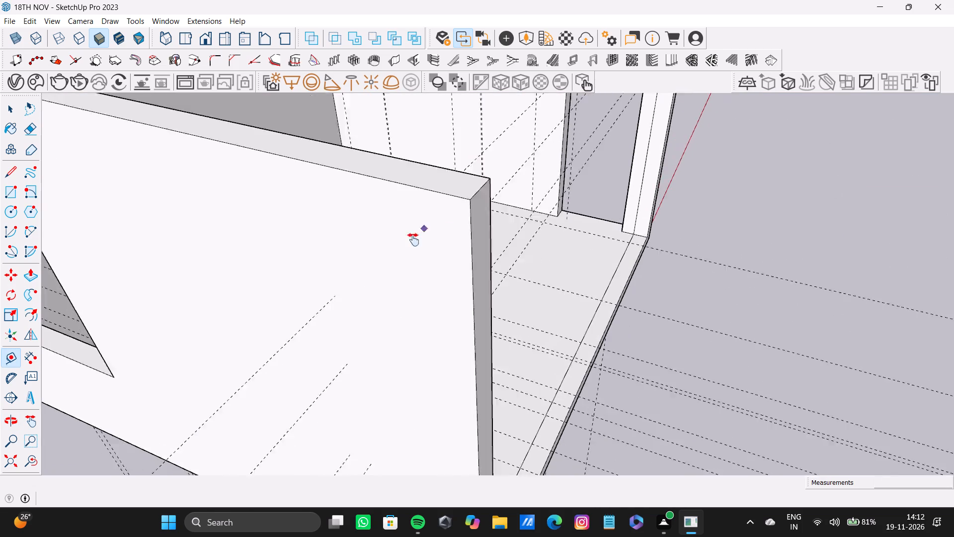
middle_click_drag(413, 240, 290, 362, "shift")
scroll(373, 269, "up", 5)
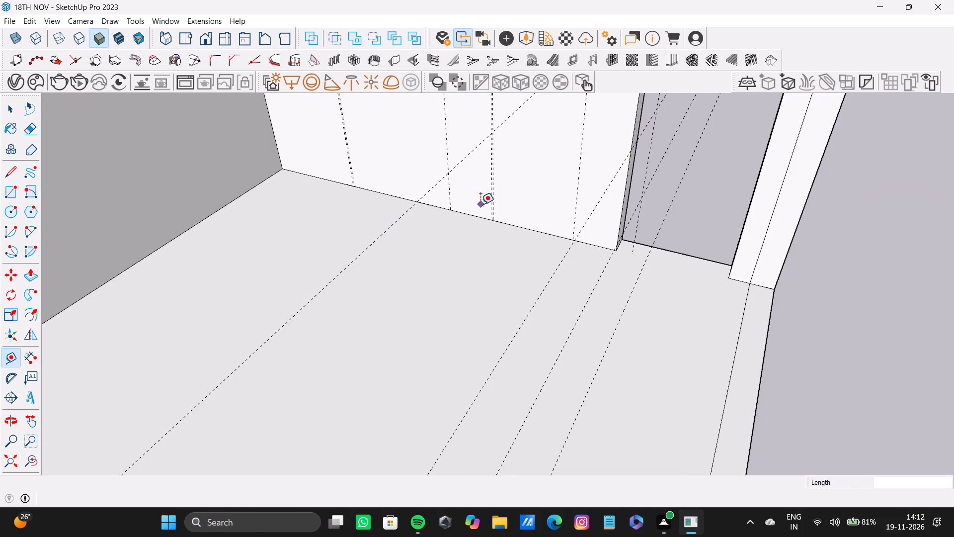
left_click(480, 217)
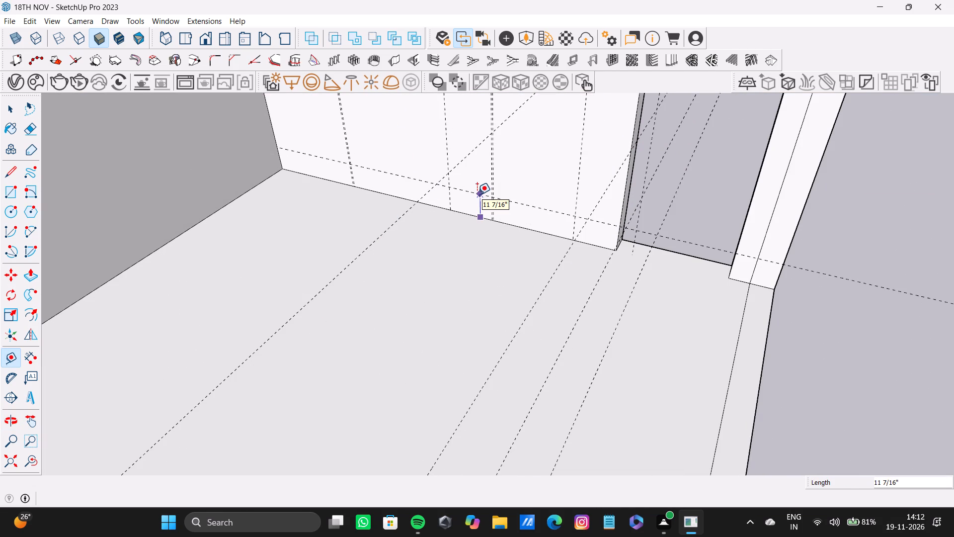
middle_click_drag(485, 198, 476, 266, "shift")
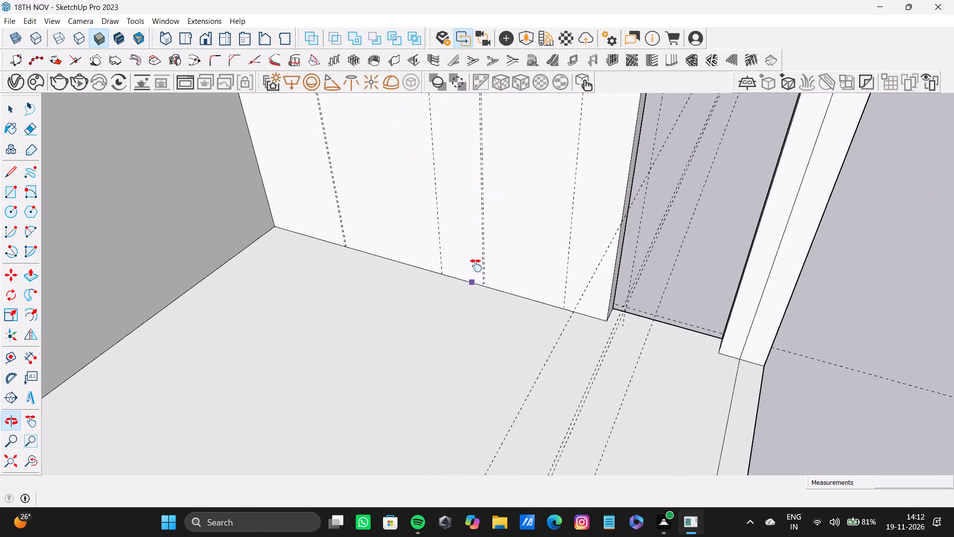
middle_click_drag(476, 266, 450, 232, "shift")
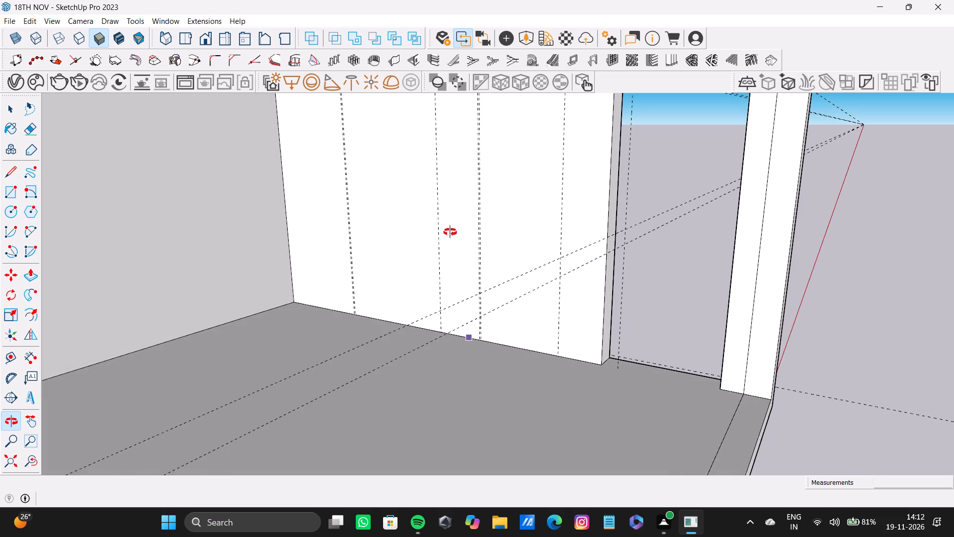
middle_click_drag(450, 232, 443, 232, "shift")
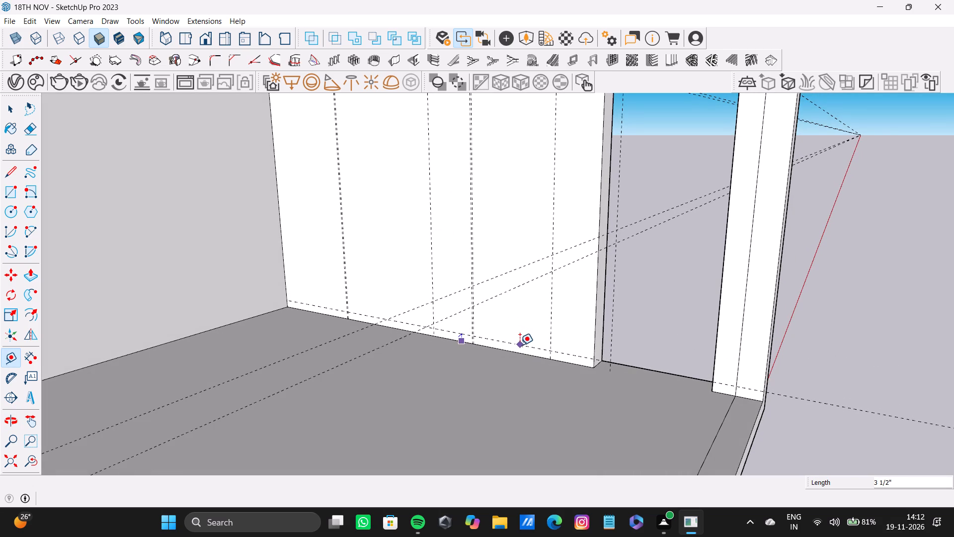
scroll(520, 338, "up", 3)
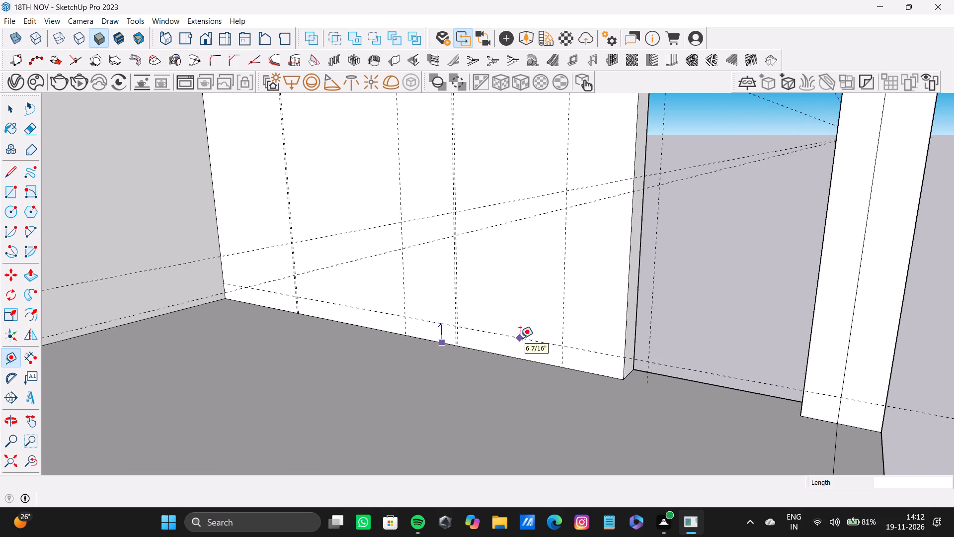
middle_click_drag(519, 334, 493, 291)
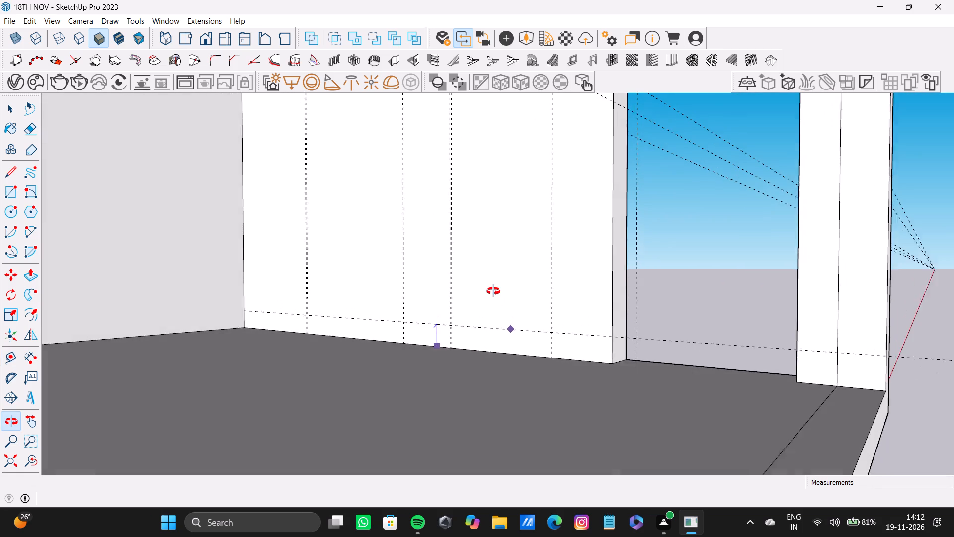
middle_click_drag(493, 291, 493, 289)
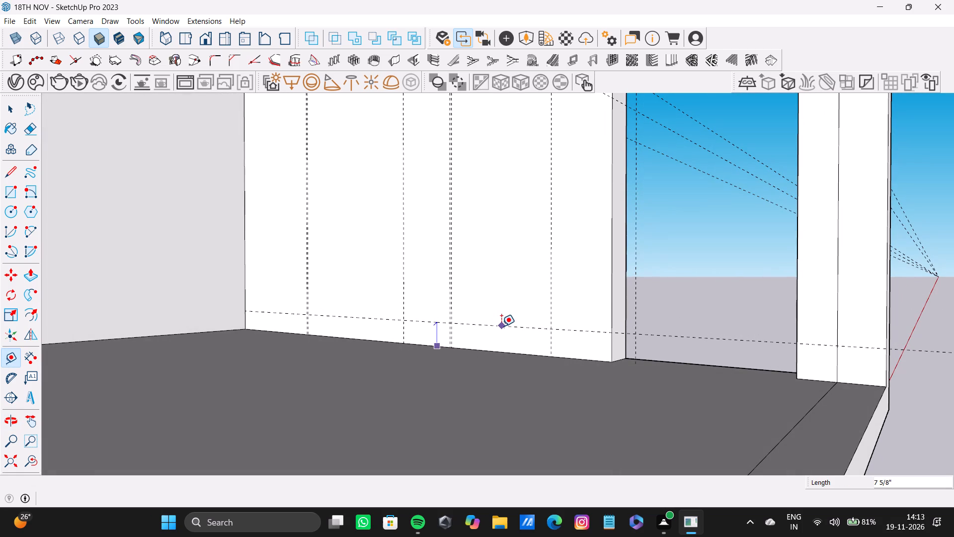
left_click(501, 326)
Delete the horizontal guide at the doorway's head level on the doorway wall.
middle_click_drag(355, 270, 440, 295)
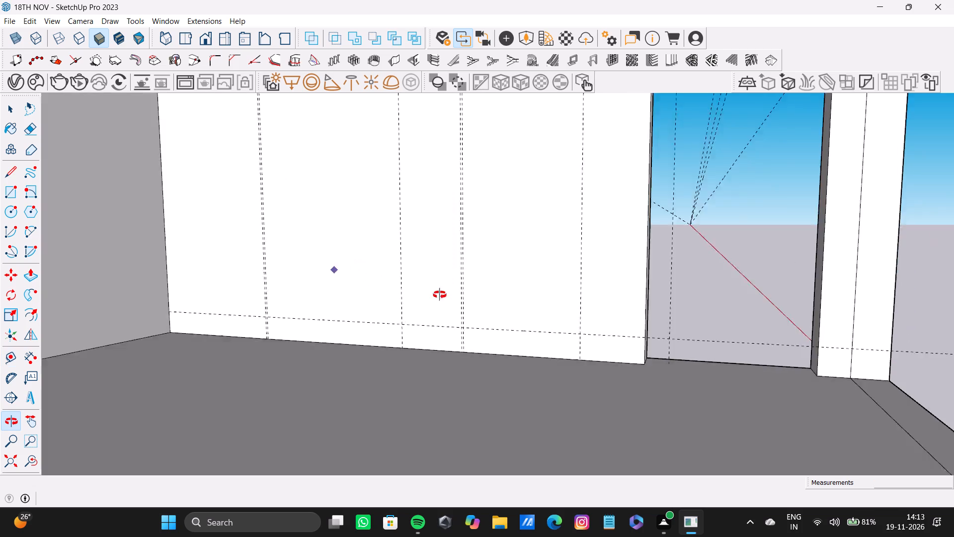
middle_click_drag(440, 295, 530, 358)
scroll(455, 327, "down", 3)
scroll(415, 230, "down", 1, "shift")
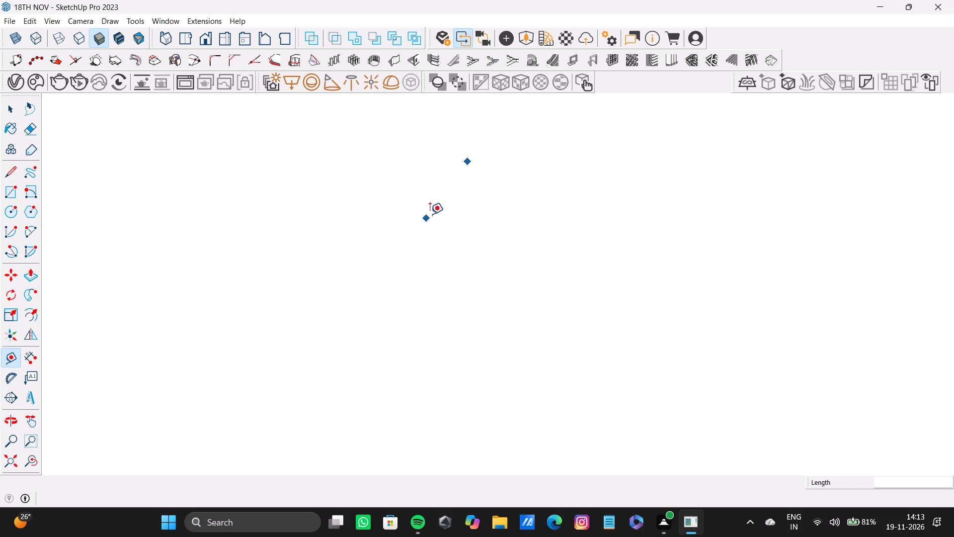
middle_click_drag(441, 195, 435, 200, "shift")
left_click_drag(6, 457, 12, 455)
middle_click_drag(482, 269, 182, 371)
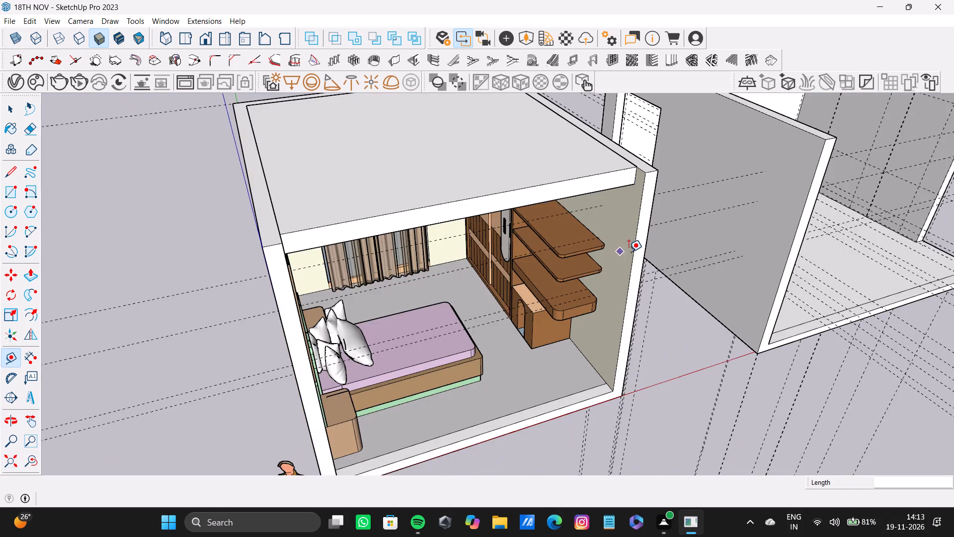
middle_click_drag(633, 248, 179, 403)
scroll(692, 286, "up", 12)
middle_click_drag(522, 221, 473, 313, "shift")
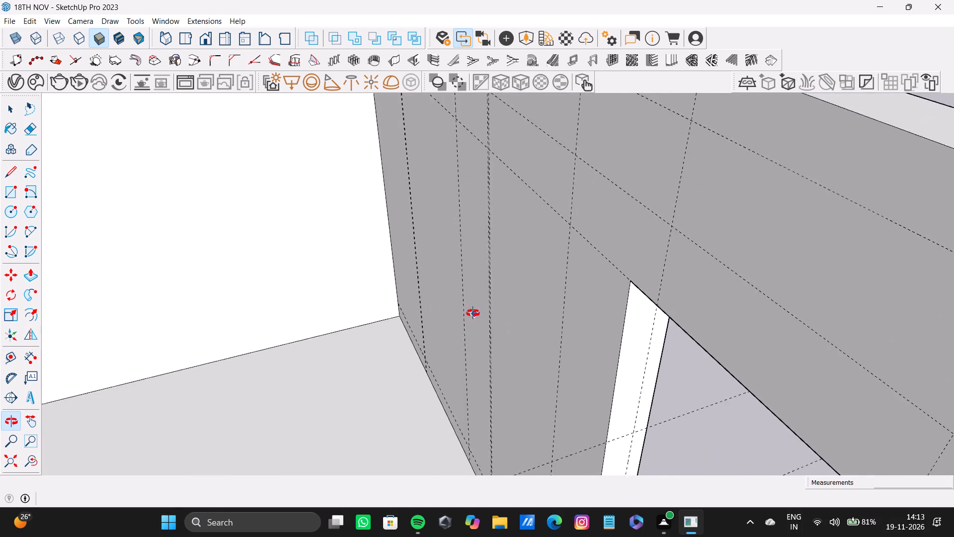
middle_click_drag(473, 313, 460, 396, "shift")
key("space")
left_click(415, 186)
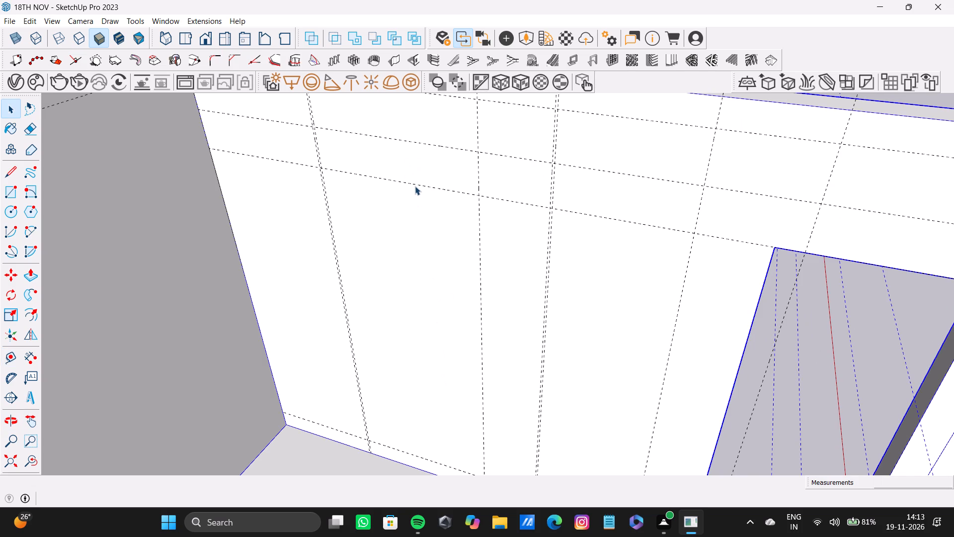
left_click(415, 186)
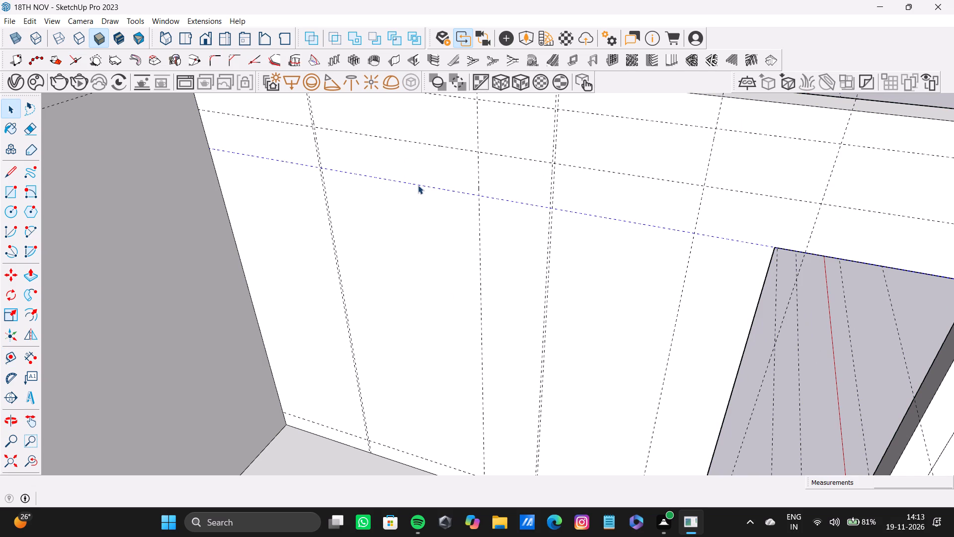
key("Delete")
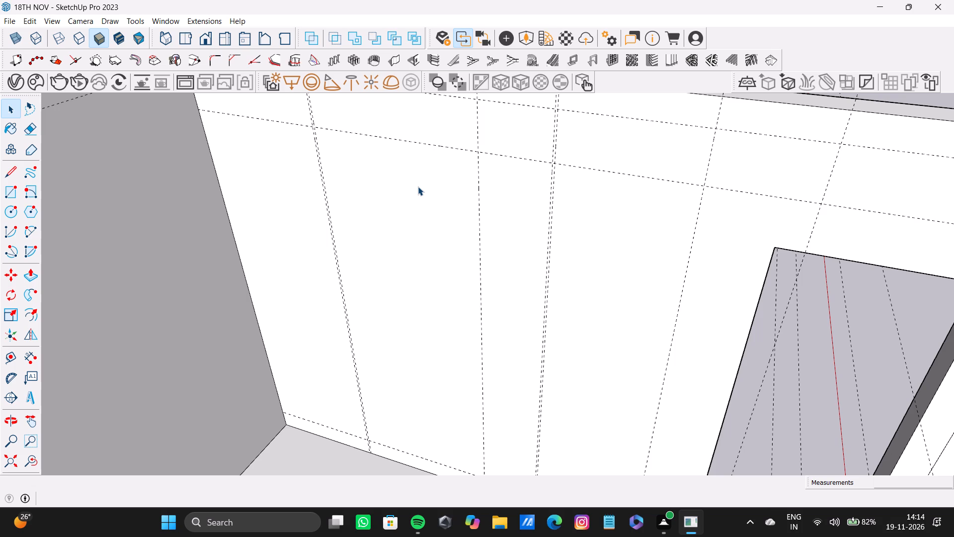
Examine the guide layout across the doorway wall, from its top edge down to the floor.
scroll(370, 236, "down", 3)
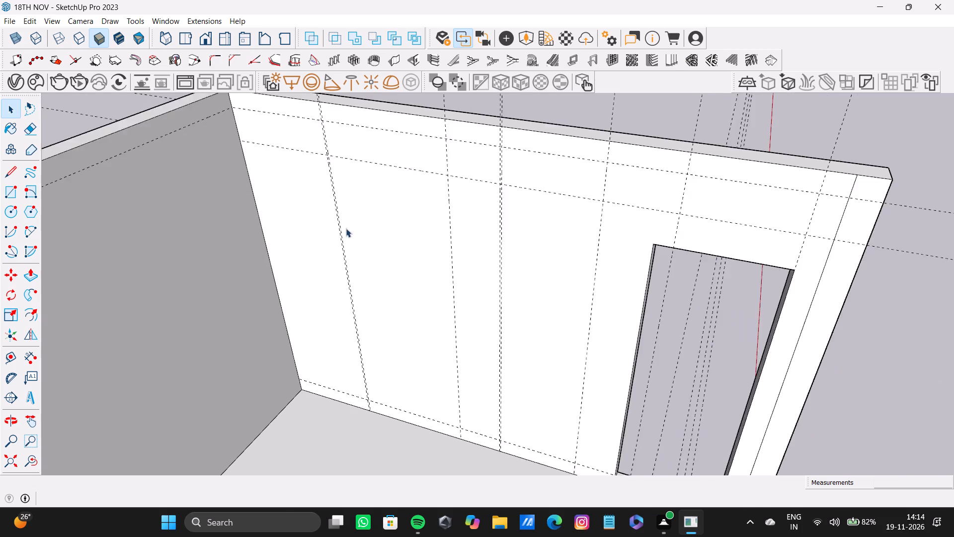
scroll(346, 228, "down", 4)
middle_click_drag(352, 224, 435, 209, "shift")
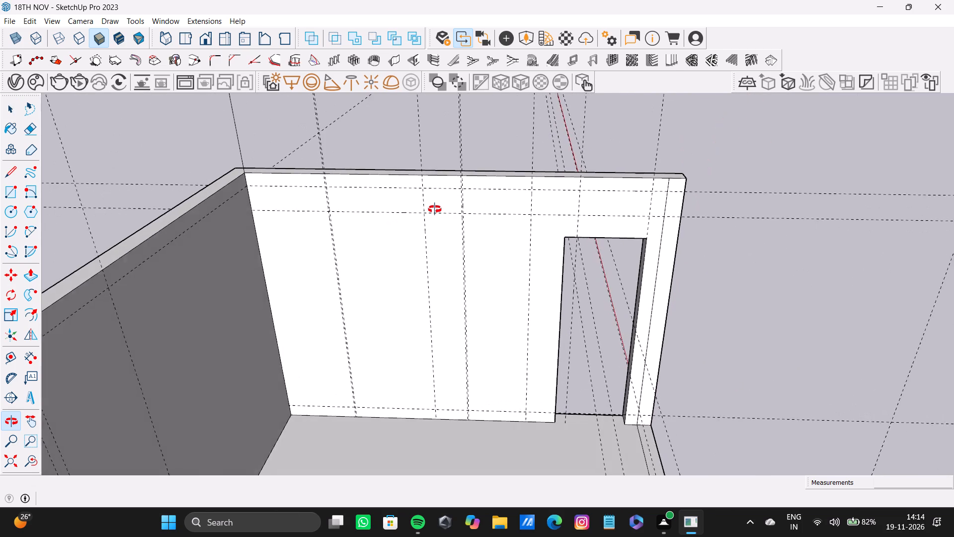
middle_click_drag(435, 209, 387, 221, "shift")
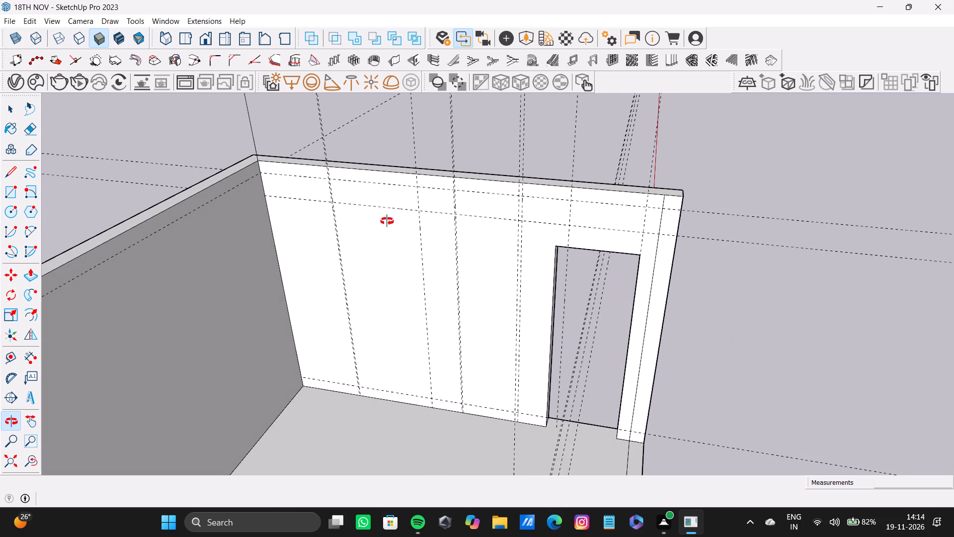
middle_click_drag(387, 221, 393, 218, "shift")
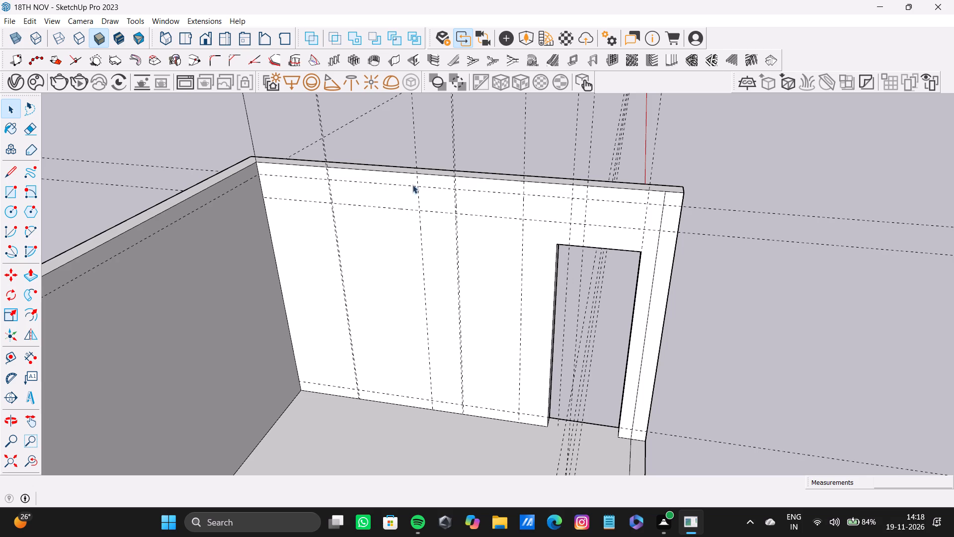
scroll(484, 257, "down", 4)
middle_click_drag(479, 271, 484, 291, "shift")
scroll(373, 260, "up", 7)
middle_click_drag(397, 247, 399, 228)
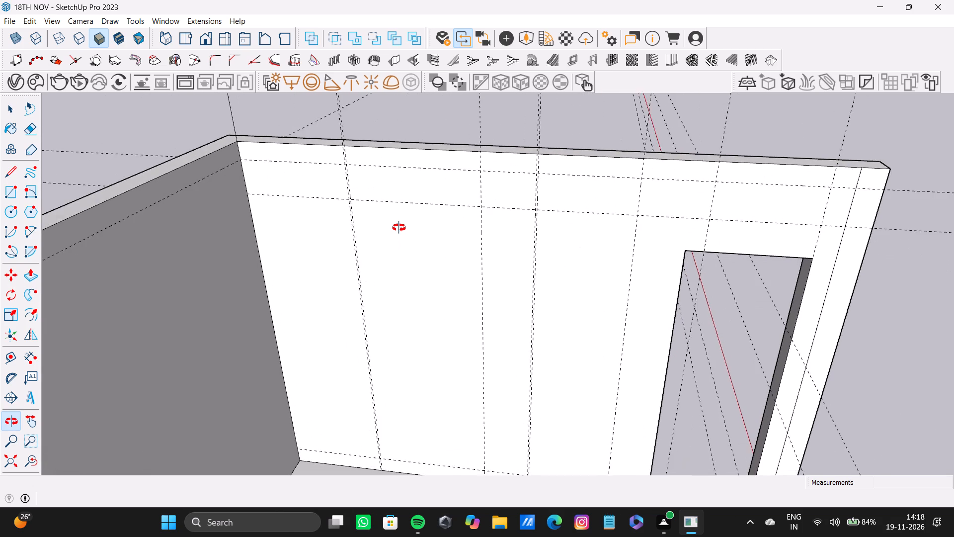
middle_click_drag(399, 228, 386, 212)
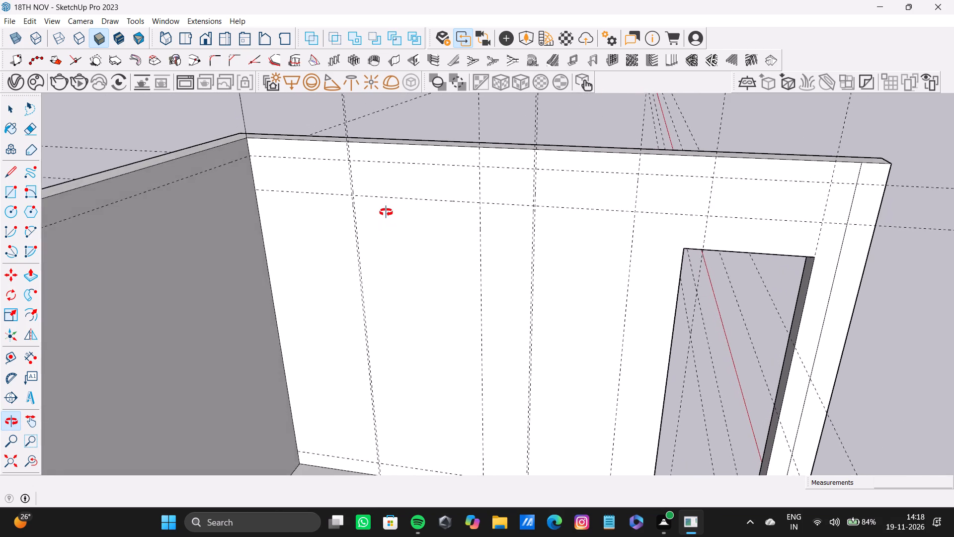
Add 0.6" offset guides beside the two remaining single vertical guides on the doorway wall, completing the panel gaps.
middle_click_drag(386, 212, 386, 208)
scroll(470, 260, "up", 2)
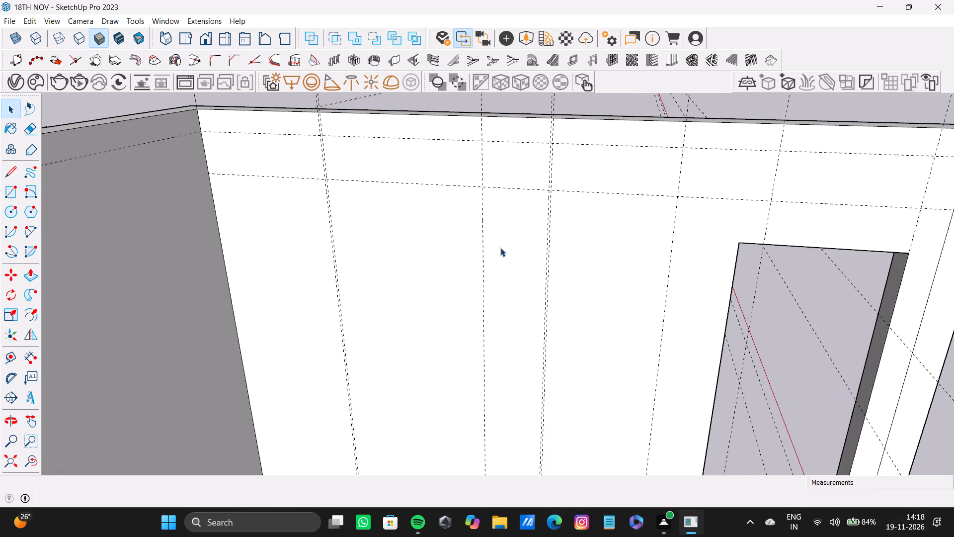
key("t")
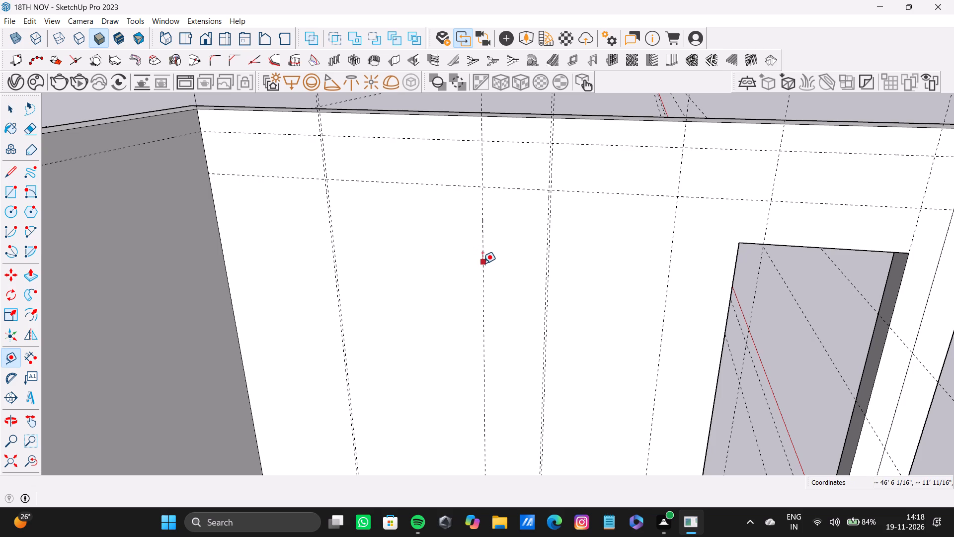
left_click(483, 264)
type("0.6")
key("shift+quotedbl")
key("Return")
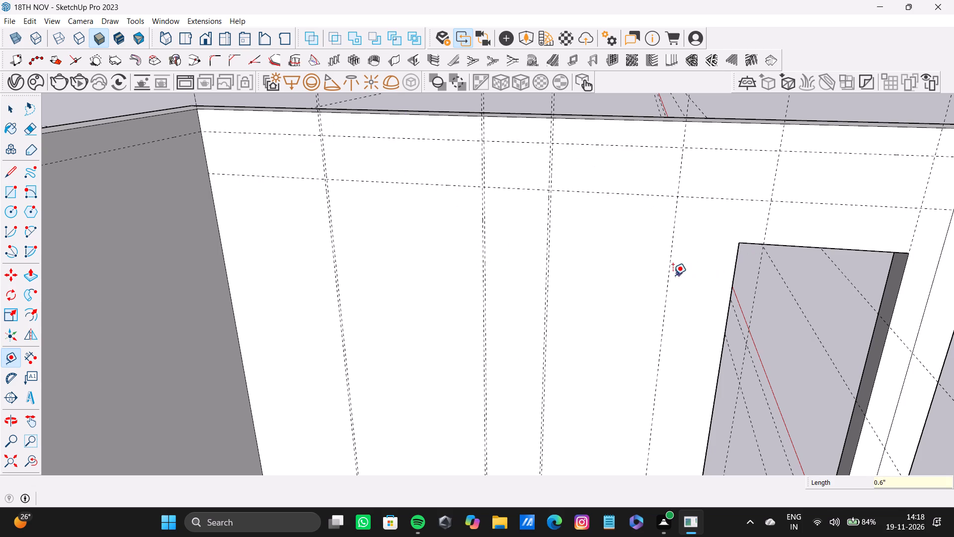
left_click_drag(670, 274, 671, 270)
type("0.6\"")
key("Return")
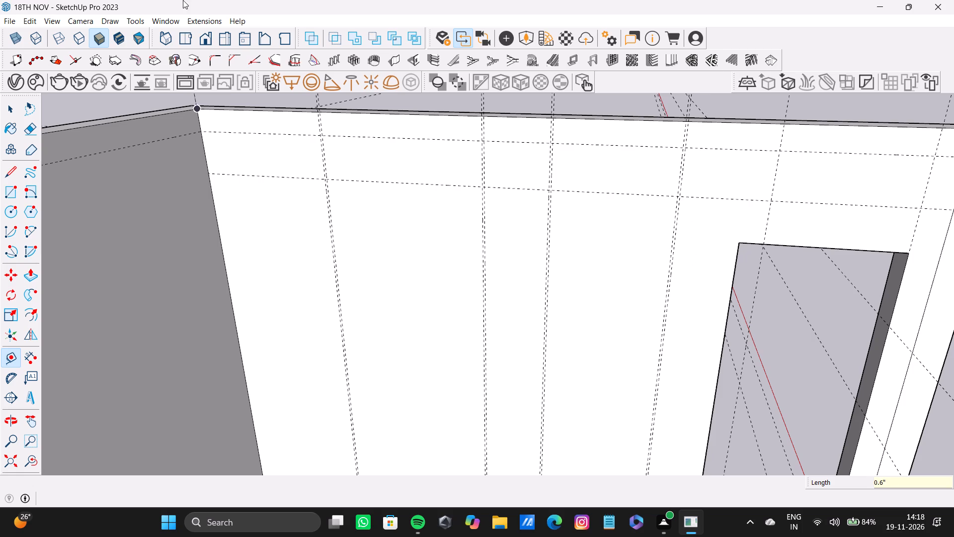
Draw the first panel rectangle, about 10' 10 3/8" by 3' 5 13/16", from the inner corner to the first gap, above the base strip.
key("space")
key("r")
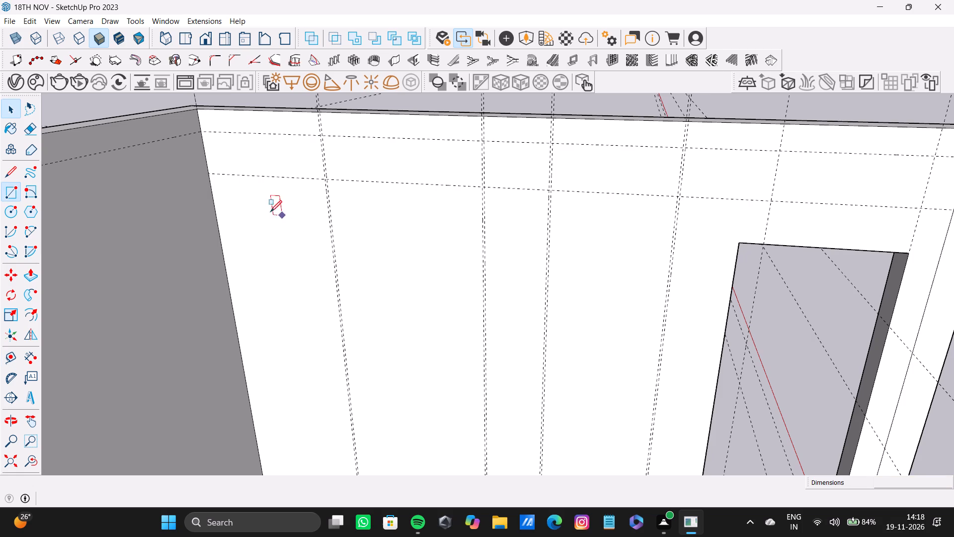
left_click(210, 171)
scroll(327, 321, "down", 2)
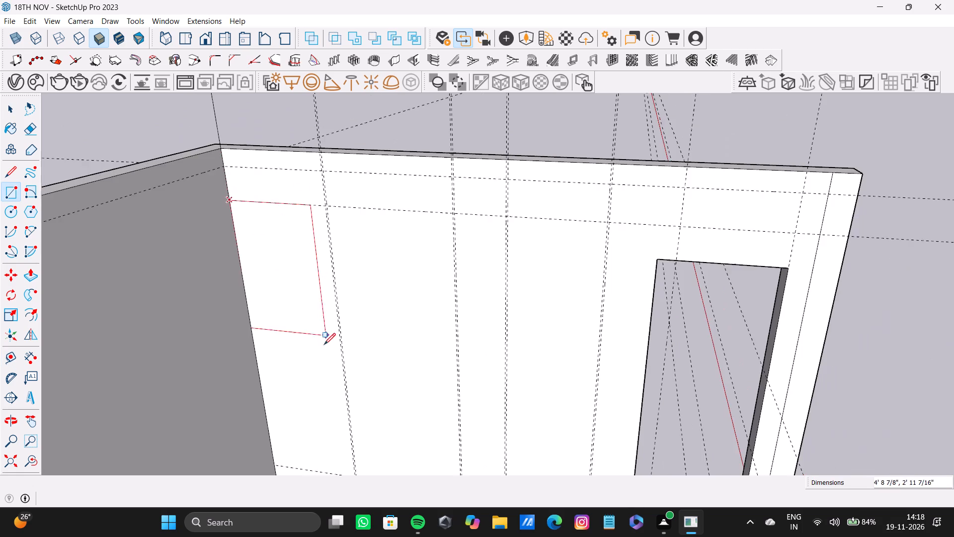
middle_click_drag(323, 346, 318, 253)
scroll(351, 376, "up", 12)
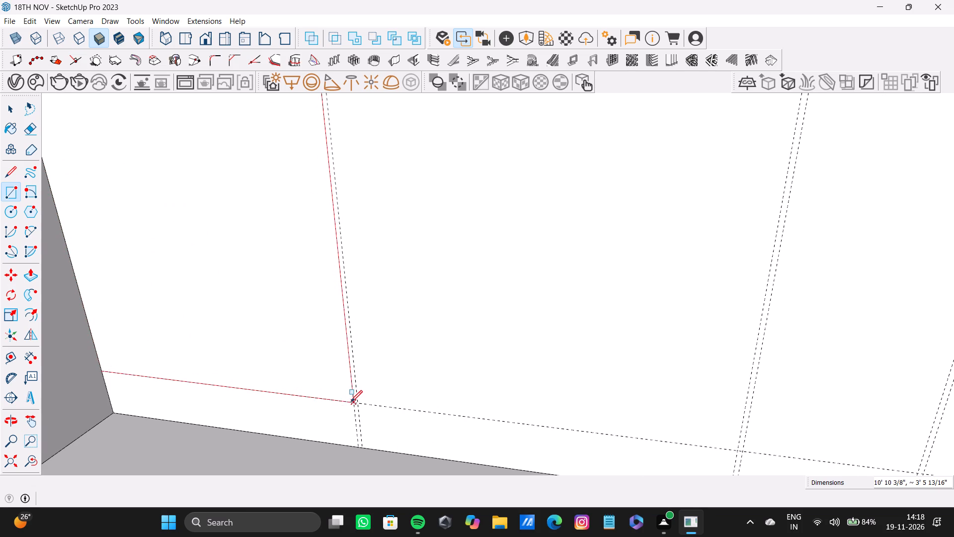
left_click(351, 402)
Draw the second panel rectangle between the first and second vertical gaps, from the upper band guide down to the base strip guide.
scroll(351, 231, "down", 8)
middle_click_drag(351, 170, 336, 307, "shift")
scroll(361, 230, "down", 6)
middle_click_drag(365, 218, 371, 363, "shift")
scroll(371, 363, "down", 1, "shift")
scroll(343, 225, "up", 11)
left_click(313, 201)
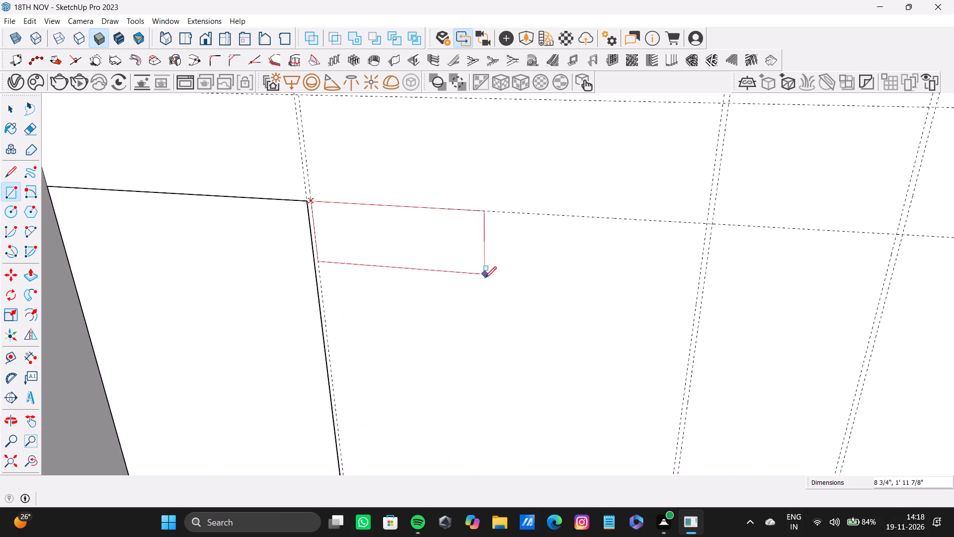
scroll(491, 304, "down", 8)
middle_click_drag(519, 330, 494, 279)
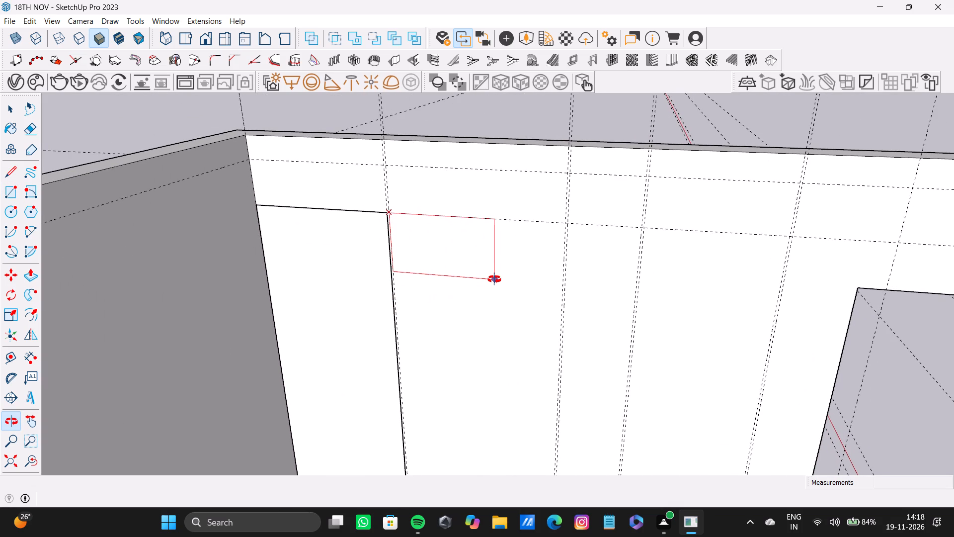
middle_click_drag(494, 279, 469, 237)
scroll(478, 309, "down", 3)
middle_click_drag(492, 335, 449, 243)
scroll(470, 352, "up", 4)
middle_click_drag(471, 351, 471, 337, "shift")
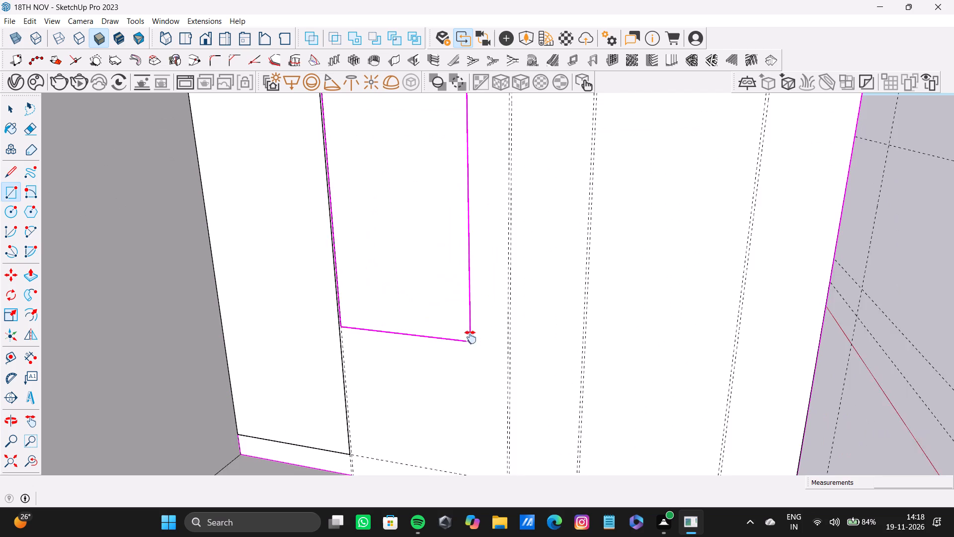
middle_click_drag(471, 337, 475, 325, "shift")
scroll(494, 363, "up", 4)
middle_click_drag(494, 363, 483, 304, "shift")
scroll(485, 353, "down", 3)
middle_click_drag(485, 361, 480, 323, "shift")
scroll(483, 369, "up", 3)
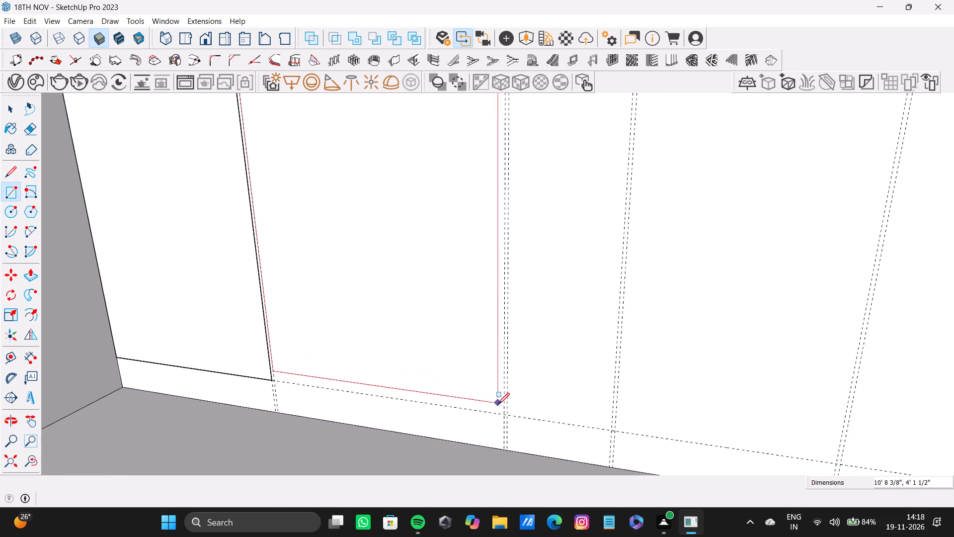
left_click(503, 412)
Draw the narrow third panel rectangle between the second and third vertical gaps, from the upper band guide to the base strip guide.
scroll(481, 338, "down", 7)
middle_click_drag(458, 265, 460, 364, "shift")
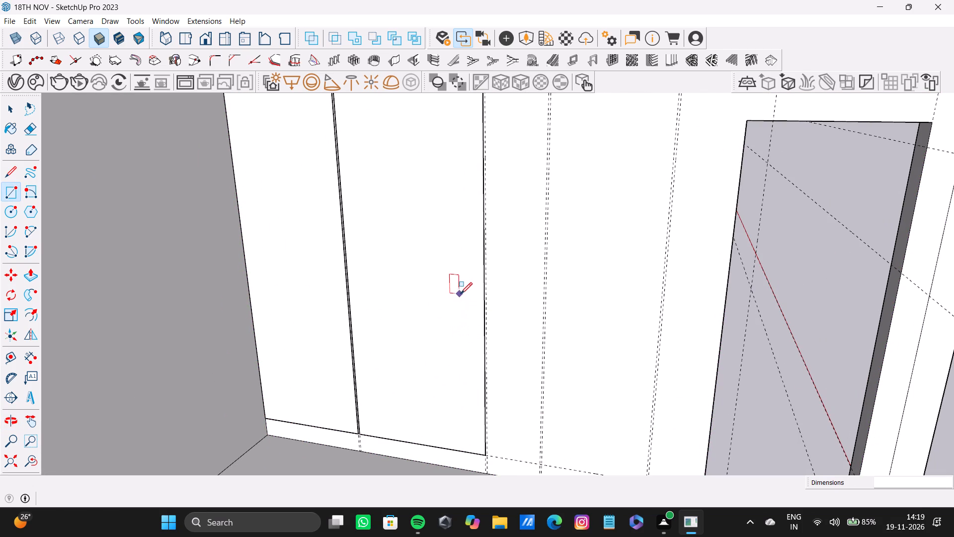
scroll(463, 292, "down", 2)
middle_click_drag(470, 231, 468, 309, "shift")
scroll(465, 223, "up", 2)
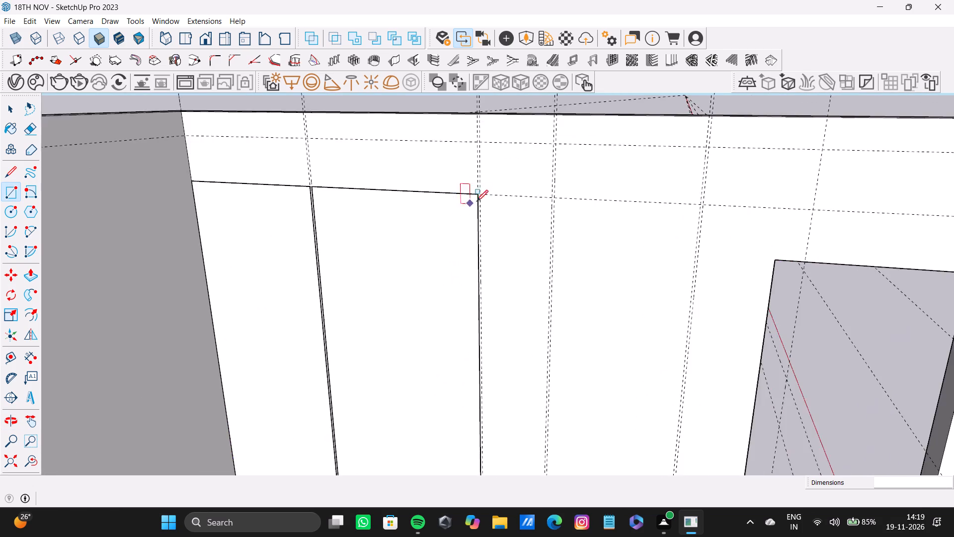
scroll(477, 201, "up", 13)
left_click(451, 179)
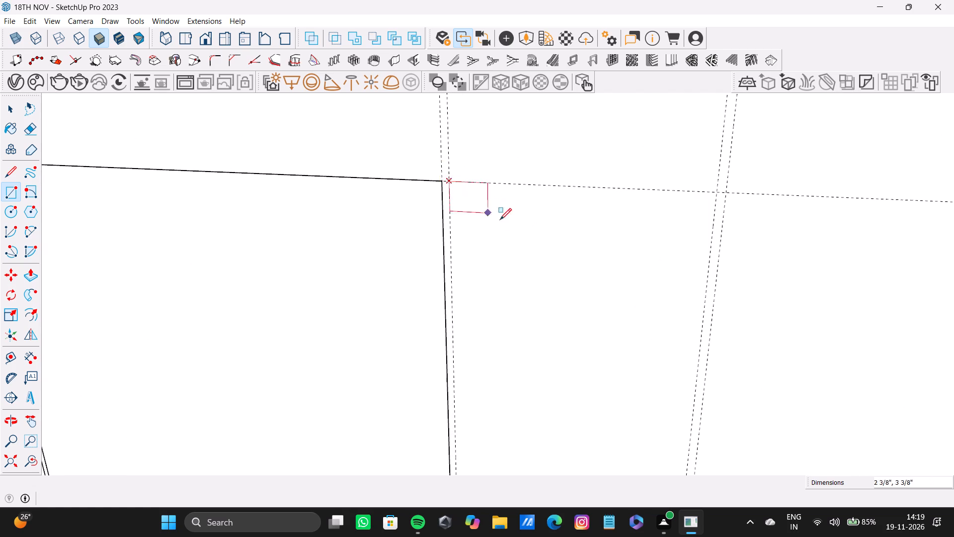
scroll(542, 282, "down", 3)
middle_click_drag(604, 333, 537, 252)
scroll(551, 282, "down", 5)
middle_click_drag(571, 356, 561, 284)
scroll(567, 298, "down", 2, "shift")
middle_click_drag(556, 445, 564, 355)
middle_click_drag(555, 395, 553, 305)
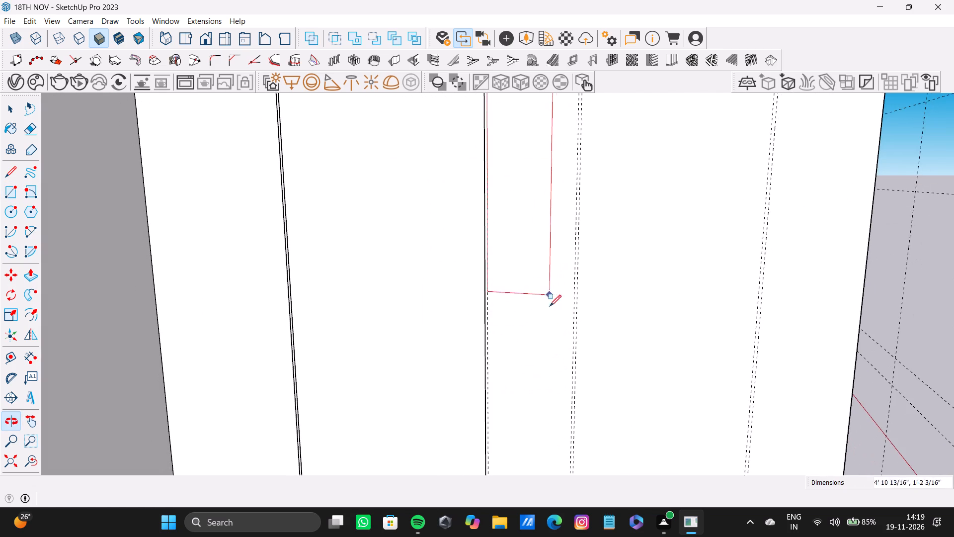
middle_click_drag(550, 404, 511, 241)
scroll(548, 340, "up", 3)
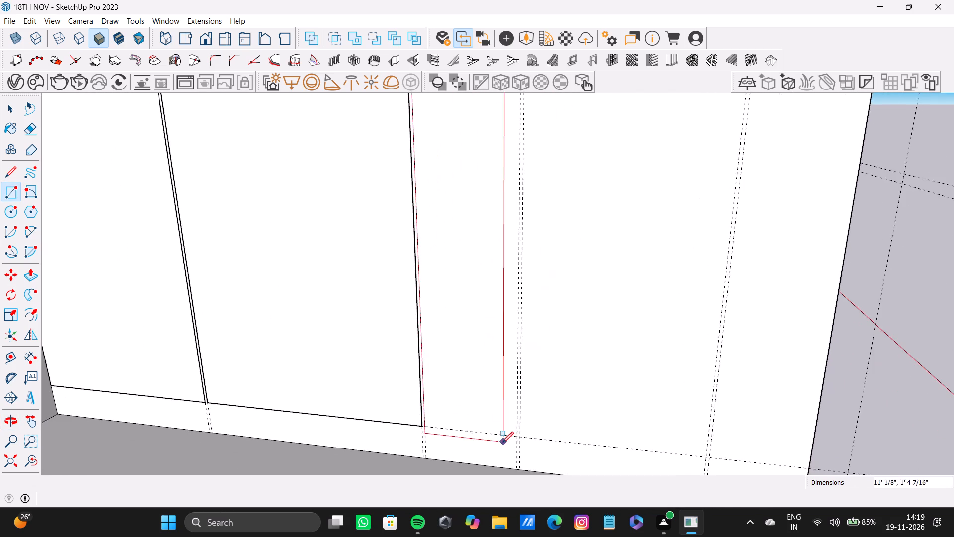
scroll(502, 443, "up", 4)
left_click(520, 434)
Draw the fourth panel rectangle, about 10' 10 3/8" by 2' 11 5/8", between the third gap and the gap nearest the doorway.
scroll(463, 305, "down", 4)
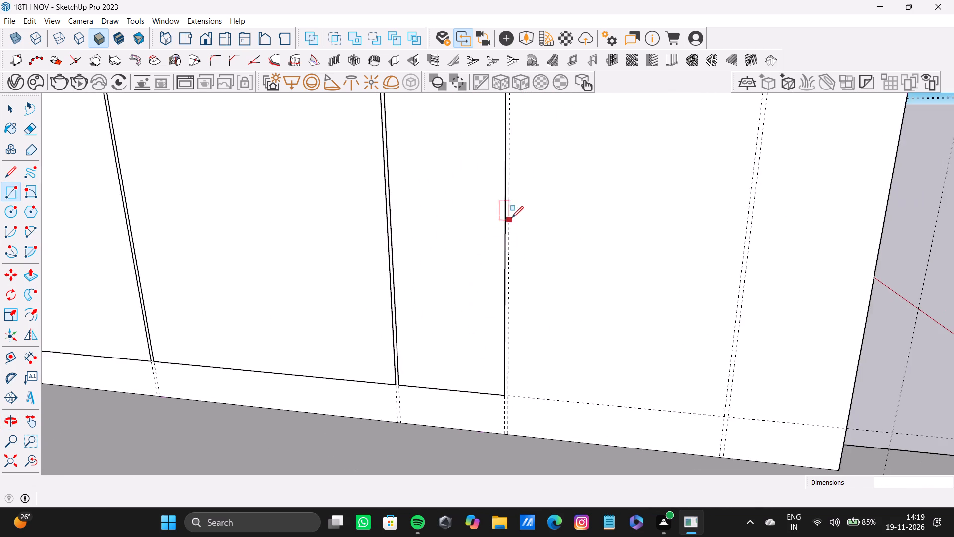
scroll(512, 218, "down", 2, "shift")
middle_click_drag(512, 218, 522, 326, "shift")
scroll(528, 234, "down", 4)
middle_click_drag(529, 205, 484, 387)
middle_click_drag(497, 203, 497, 236, "shift")
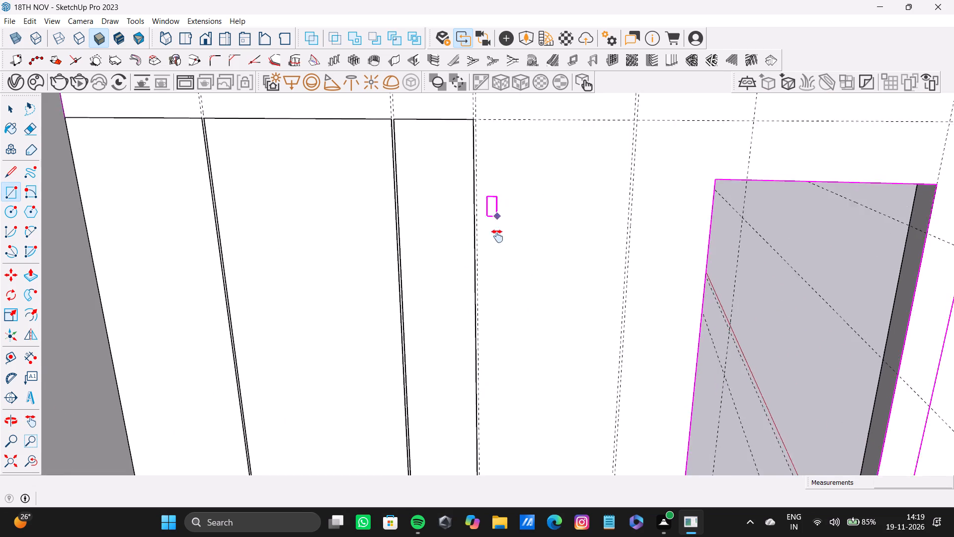
middle_click_drag(497, 236, 478, 330, "shift")
scroll(453, 274, "up", 7)
left_click(459, 205)
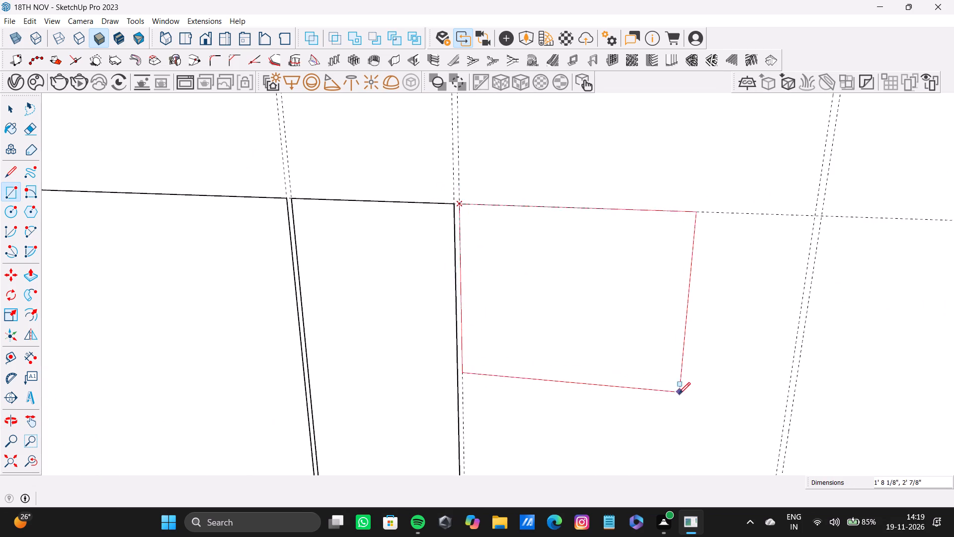
scroll(679, 396, "down", 3)
middle_click_drag(699, 401, 670, 302)
scroll(663, 302, "down", 7)
middle_click_drag(690, 370, 635, 265, "shift")
scroll(640, 298, "down", 3)
middle_click_drag(639, 358, 615, 232)
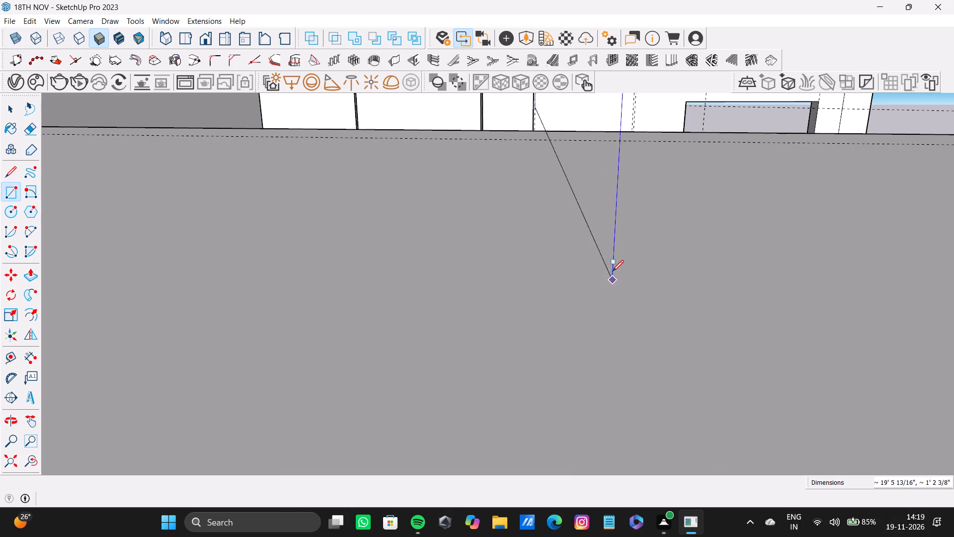
middle_click_drag(572, 144, 382, 427)
scroll(379, 427, "down", 1)
scroll(721, 380, "up", 4)
middle_click_drag(764, 358, 675, 329, "shift")
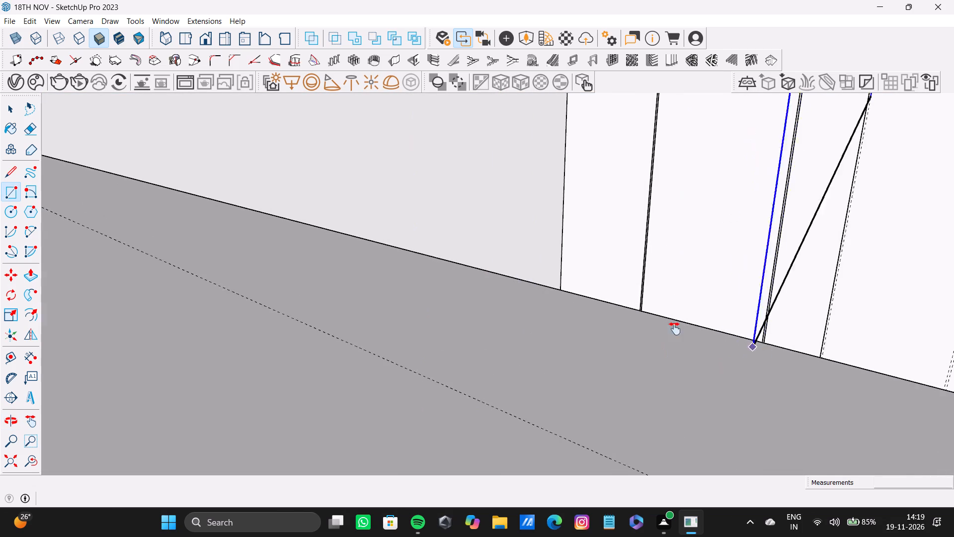
middle_click_drag(675, 329, 410, 323, "shift")
scroll(738, 331, "up", 3)
middle_click_drag(781, 357, 566, 245, "shift")
scroll(638, 287, "up", 4)
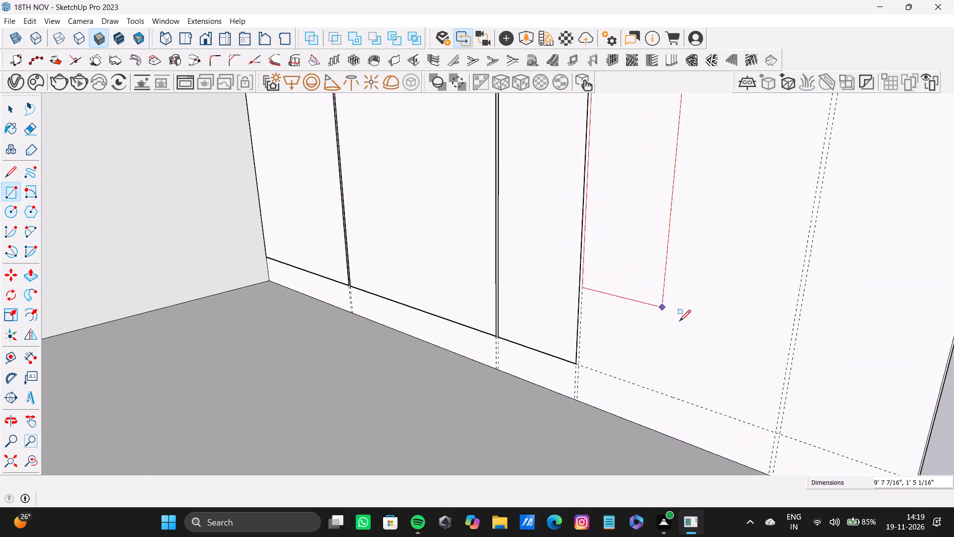
scroll(679, 321, "up", 3)
middle_click_drag(770, 411, 739, 368, "shift")
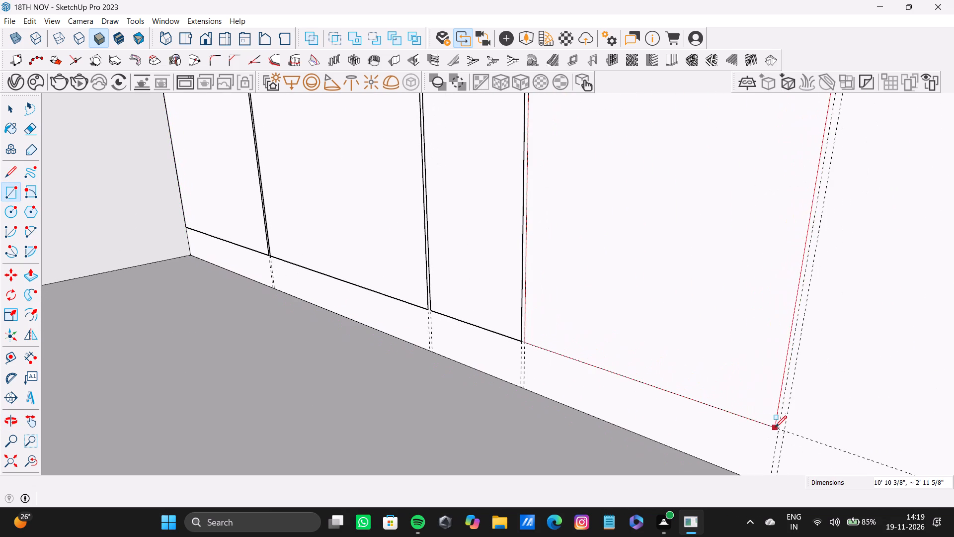
left_click(776, 431)
Draw a base strip rectangle about 12' 5 15/16" by 7 5/8" beneath the four panels, from the inner corner along the floor.
scroll(650, 366, "down", 3)
middle_click_drag(637, 353, 698, 365, "shift")
scroll(193, 294, "up", 14)
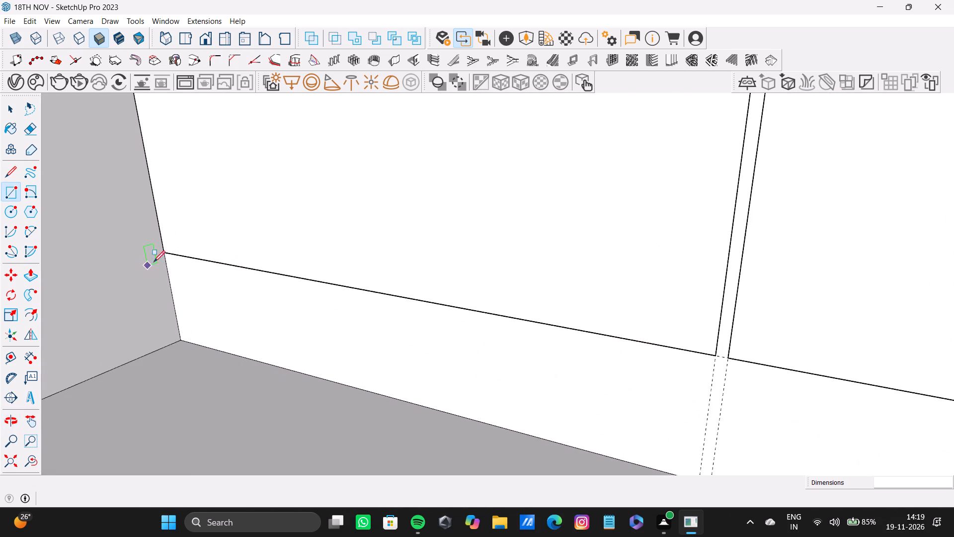
left_click(162, 254)
scroll(384, 347, "up", 1)
scroll(385, 347, "down", 11)
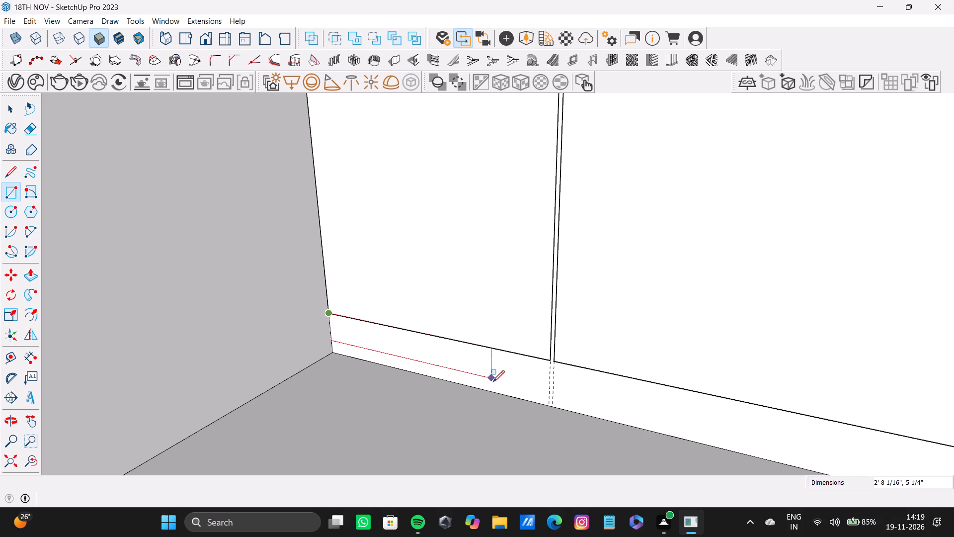
scroll(501, 381, "down", 4)
middle_click_drag(589, 379, 474, 330, "shift")
scroll(697, 372, "down", 4)
middle_click_drag(704, 375, 436, 283, "shift")
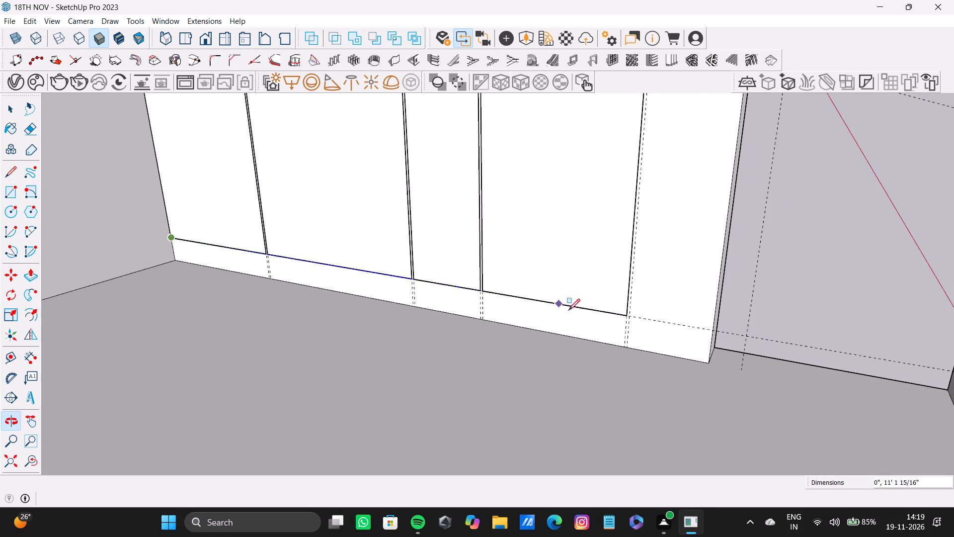
scroll(613, 334, "up", 8)
left_click(629, 354)
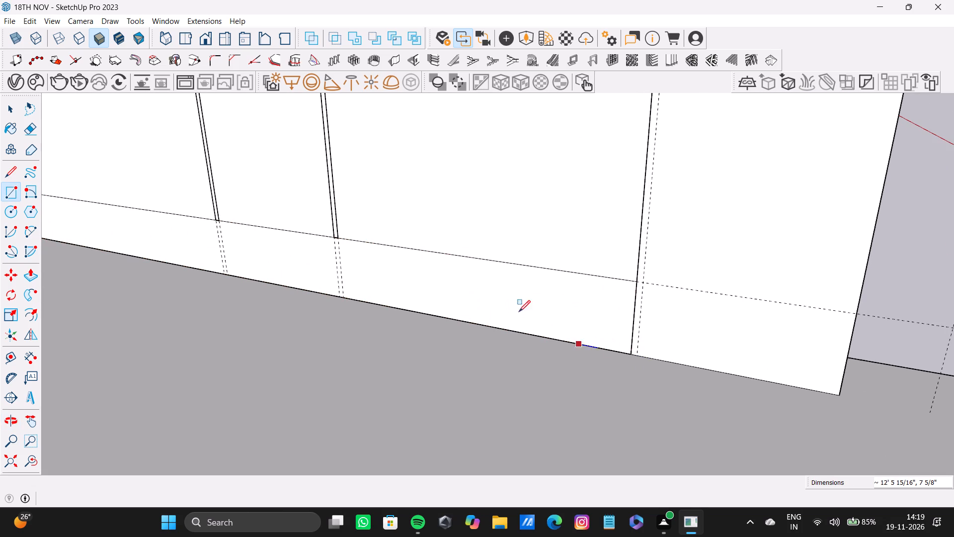
Push/Pull the base strip face out from the wall in successive pulls, the first about 4 3/16" and the last about 3 7/8".
key("space")
left_click_drag(488, 284, 485, 273)
key("space")
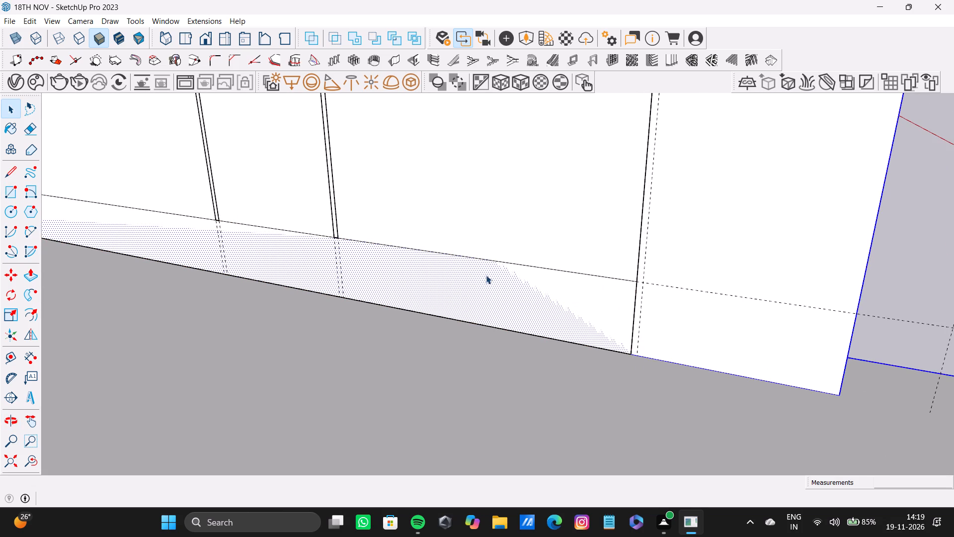
key("p")
key("p")
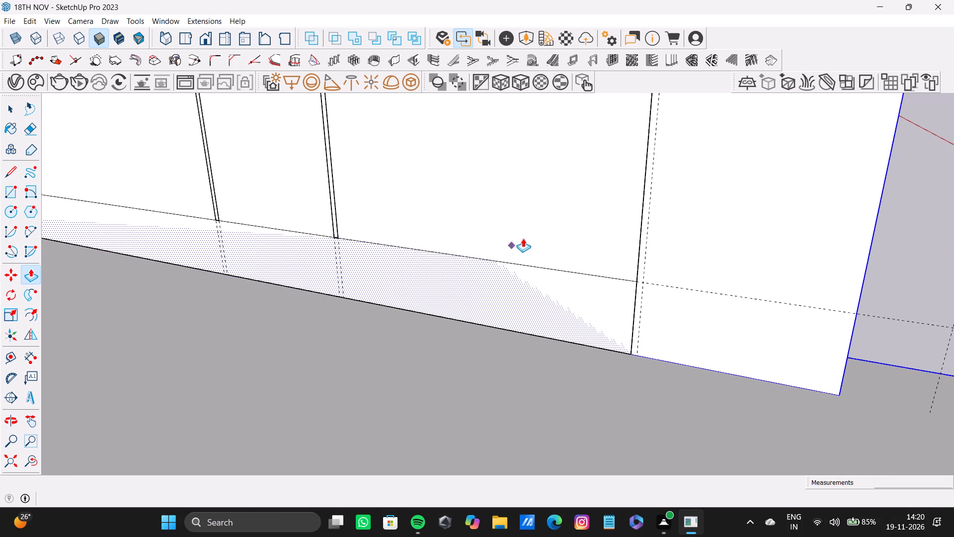
left_click_drag(529, 284, 512, 297)
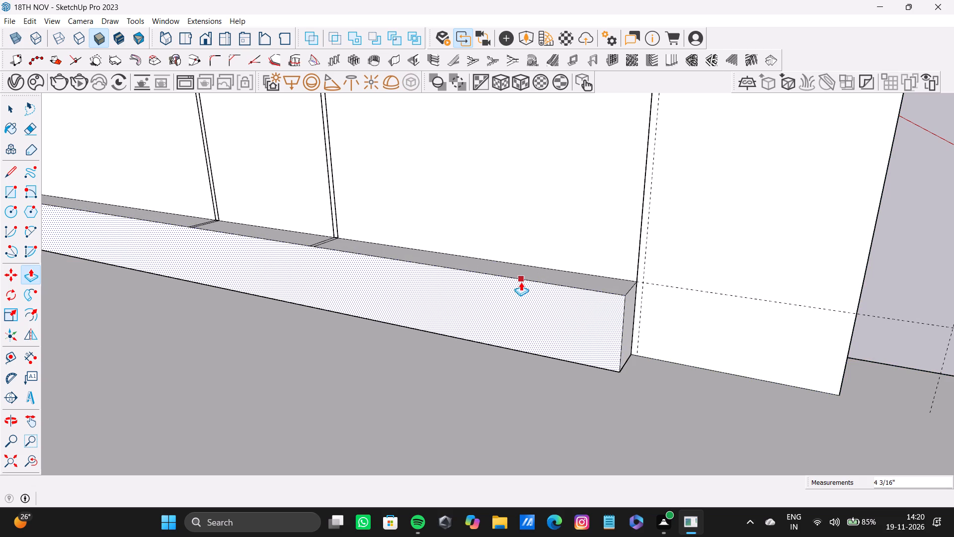
scroll(521, 282, "down", 4)
middle_click_drag(521, 282, 633, 326, "shift")
left_click_drag(623, 343, 562, 361)
left_click_drag(562, 361, 550, 374)
Examine the extruded base strip and the panels above it from several angles, including the inner corner.
scroll(552, 372, "down", 10)
middle_click_drag(533, 339, 627, 402, "shift")
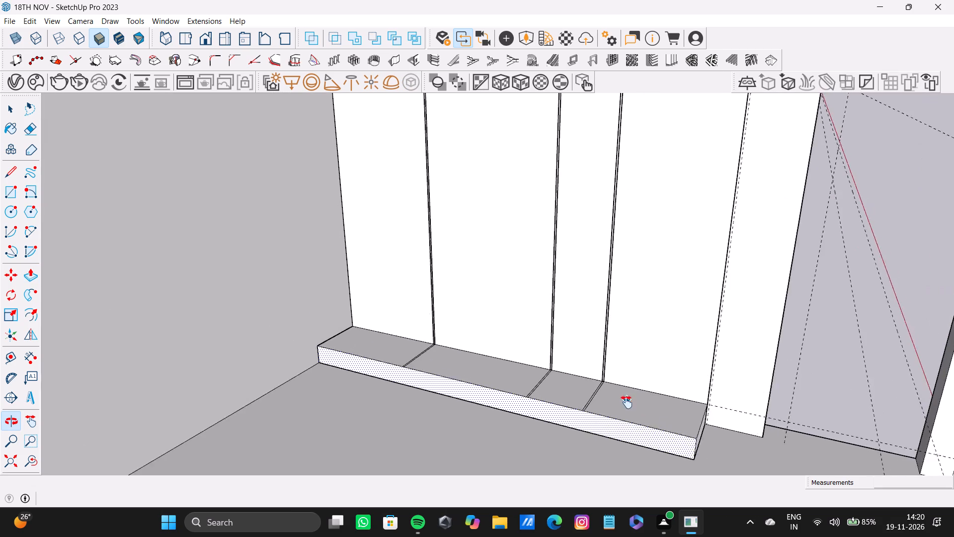
middle_click_drag(627, 402, 539, 362, "shift")
scroll(452, 262, "down", 1)
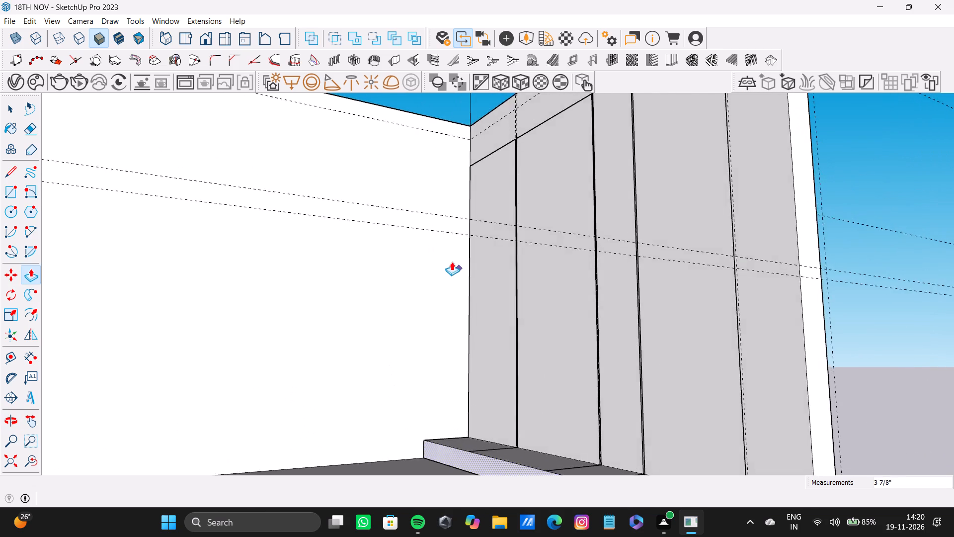
scroll(452, 262, "down", 1)
middle_click_drag(451, 262, 584, 337)
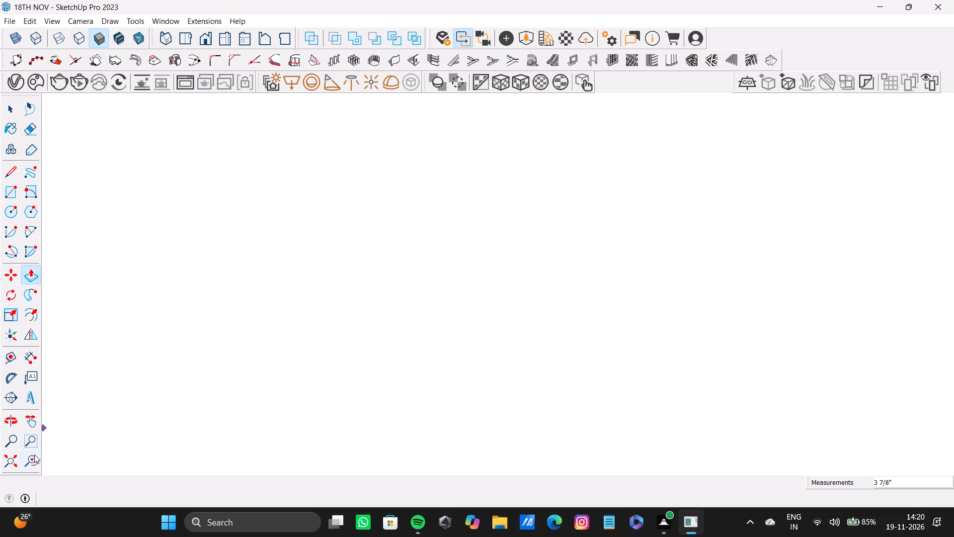
left_click(34, 458)
middle_click_drag(362, 276, 363, 388)
scroll(656, 136, "up", 8)
middle_click_drag(494, 128, 502, 160, "shift")
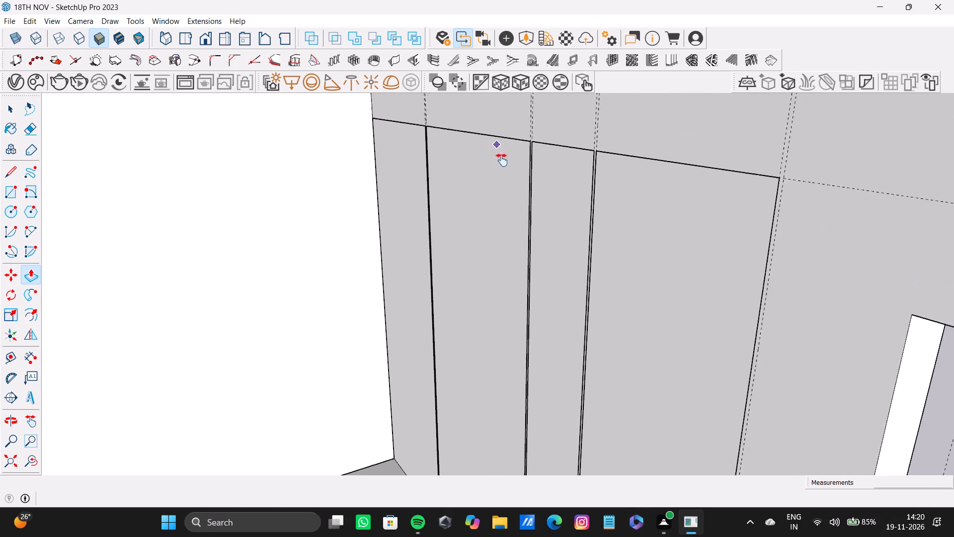
middle_click_drag(502, 160, 502, 84, "shift")
scroll(538, 268, "down", 4)
middle_click_drag(537, 275, 527, 198, "shift")
scroll(413, 287, "up", 3)
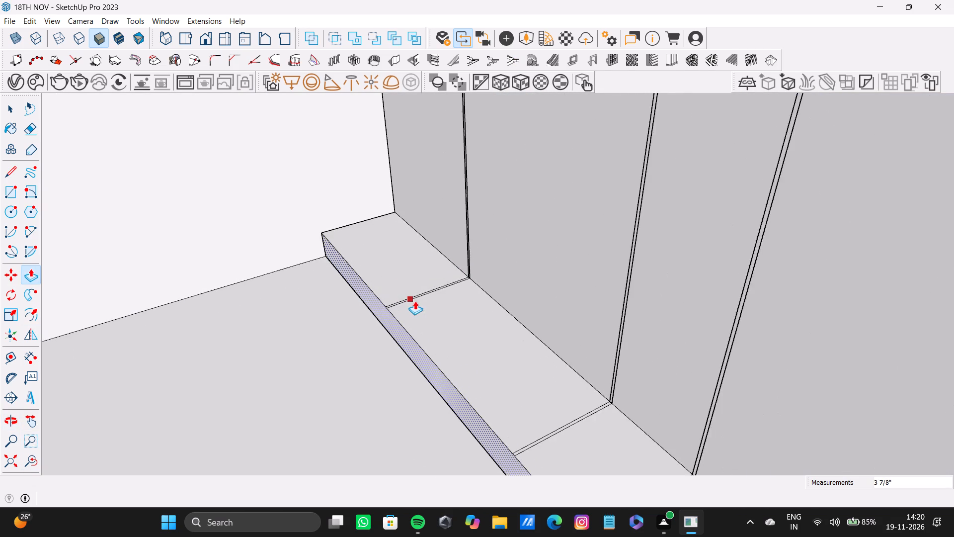
Delete the pair of leftover gap lines nearest the inner corner from the top of the base strip.
scroll(415, 301, "up", 13)
key("space")
left_click(423, 275)
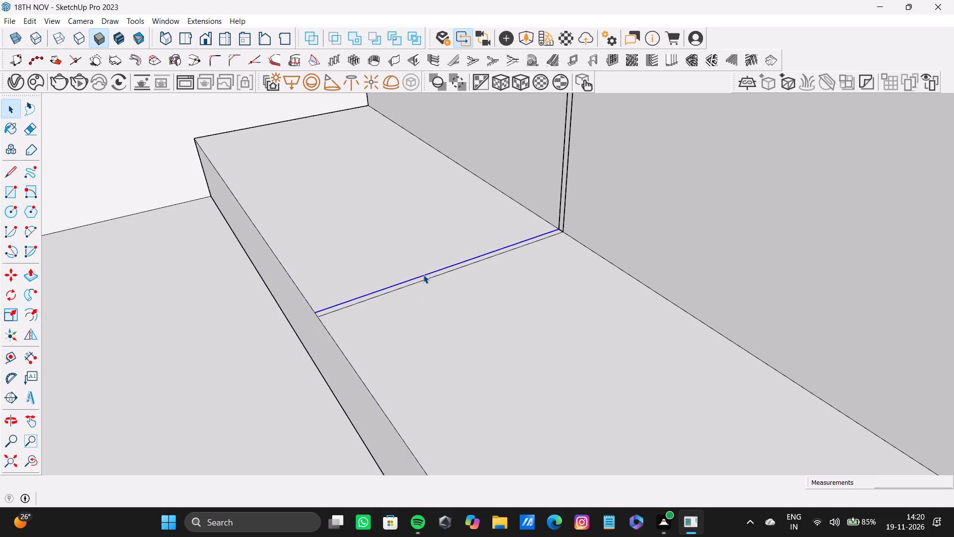
key("Delete")
left_click(413, 282)
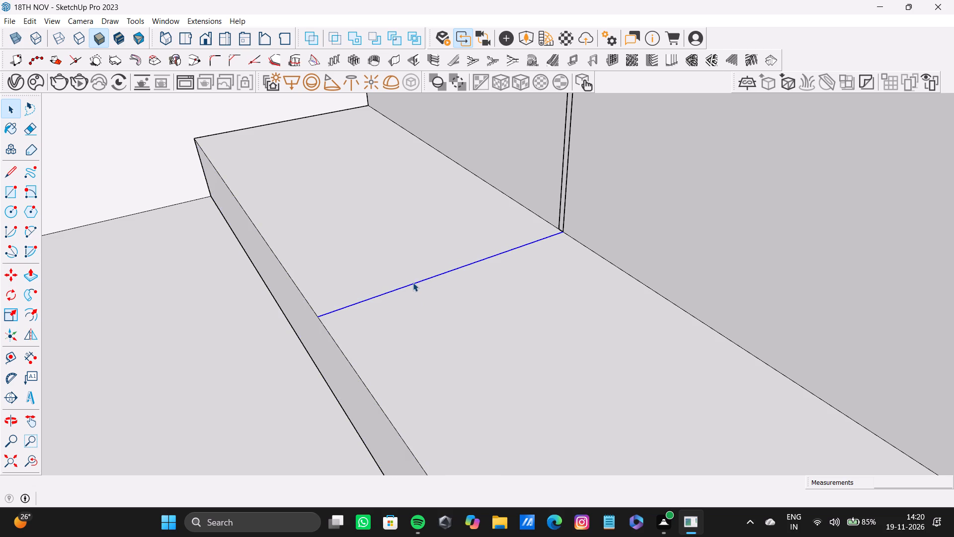
key("Delete")
Delete the remaining two pairs of gap lines running across the top of the base strip.
scroll(554, 287, "down", 4)
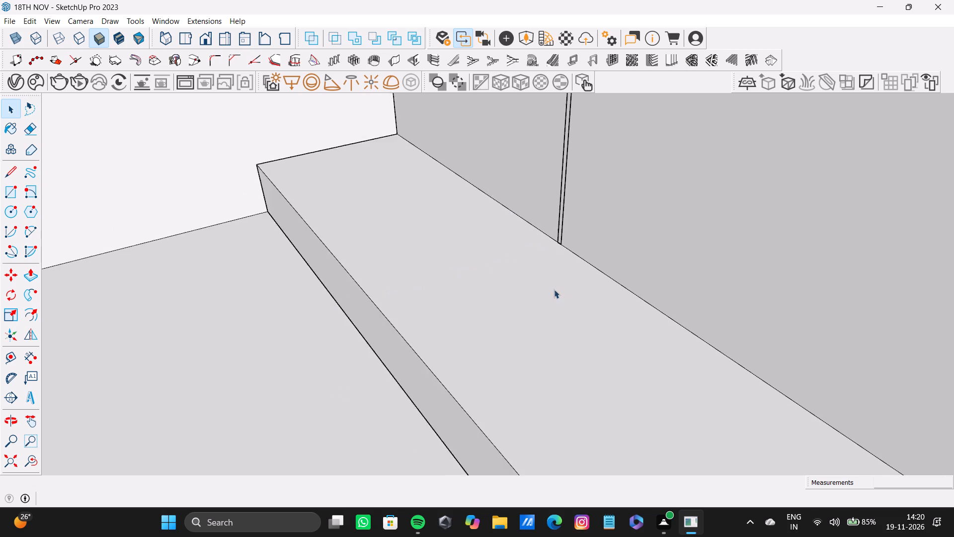
middle_click_drag(554, 289, 473, 420, "shift")
scroll(613, 206, "up", 7)
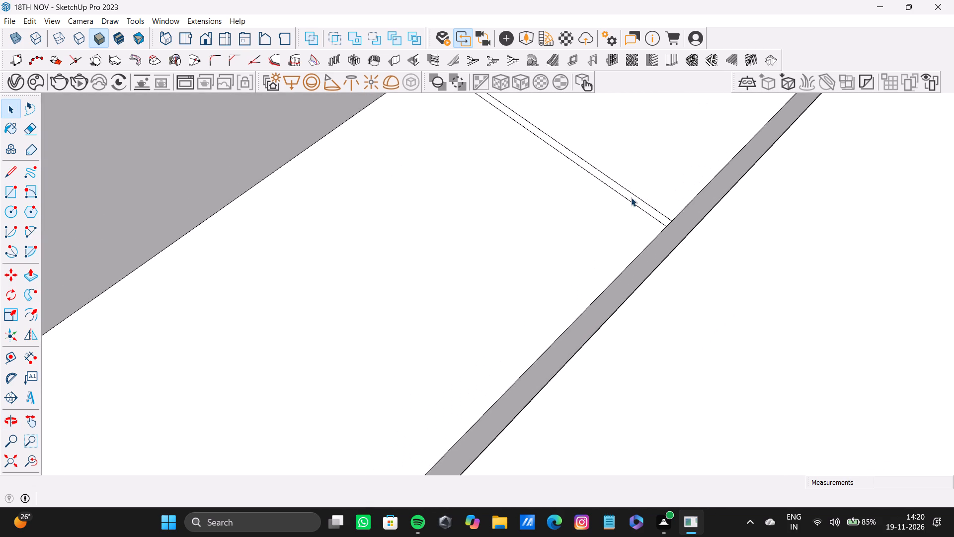
scroll(631, 197, "up", 5)
left_click(653, 201, "shift")
left_click(654, 218, "shift")
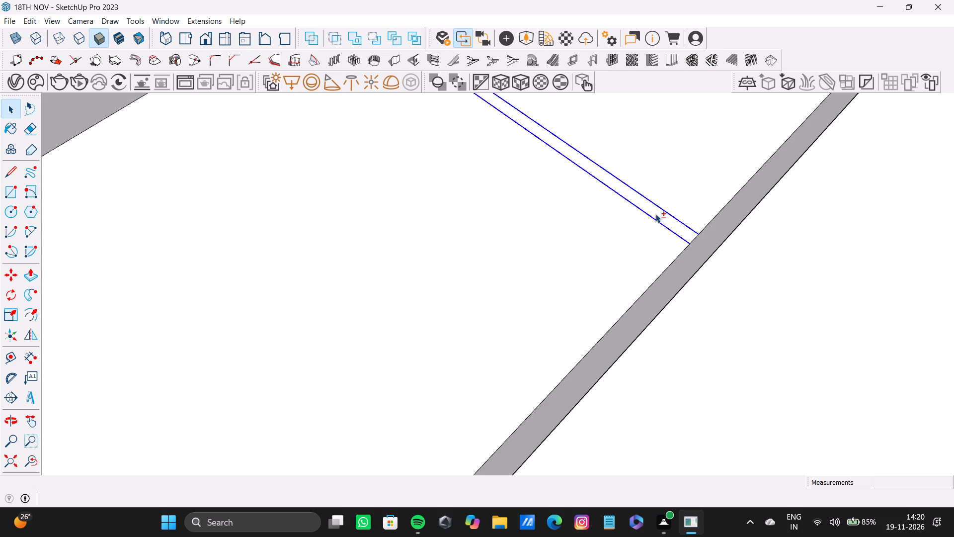
scroll(673, 185, "down", 9, "shift")
middle_click_drag(673, 174, 358, 456, "shift")
scroll(470, 319, "up", 6, "shift")
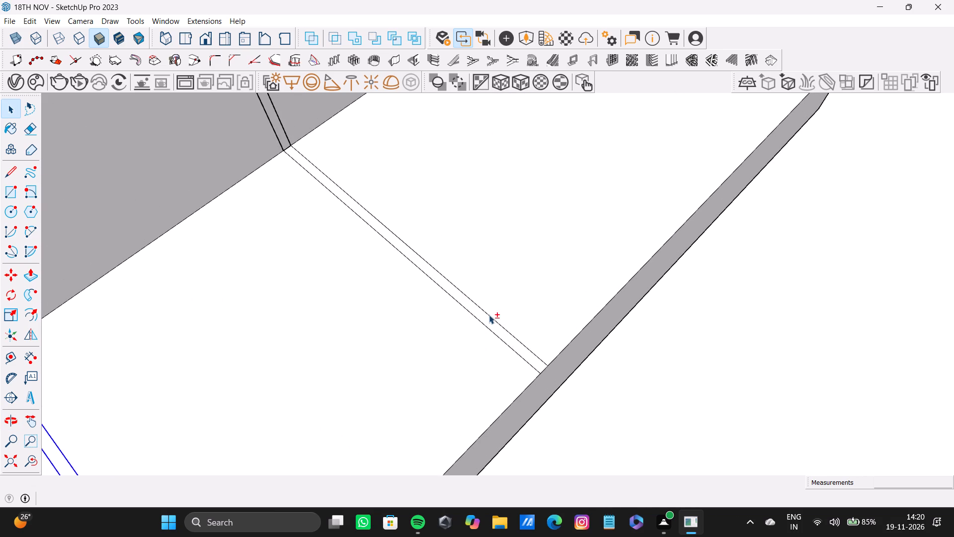
left_click(489, 315, "shift")
left_click(484, 327, "shift")
key("shift+Delete")
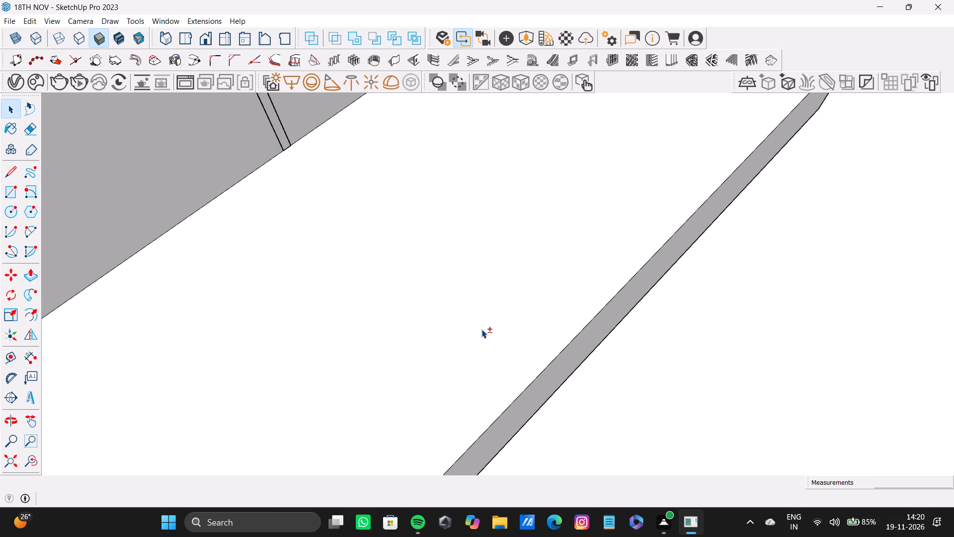
Push/Pull the first panel beside the inner corner out from the wall by about 1' 9 1/16".
scroll(381, 209, "down", 18)
middle_click_drag(504, 241, 479, 369, "shift")
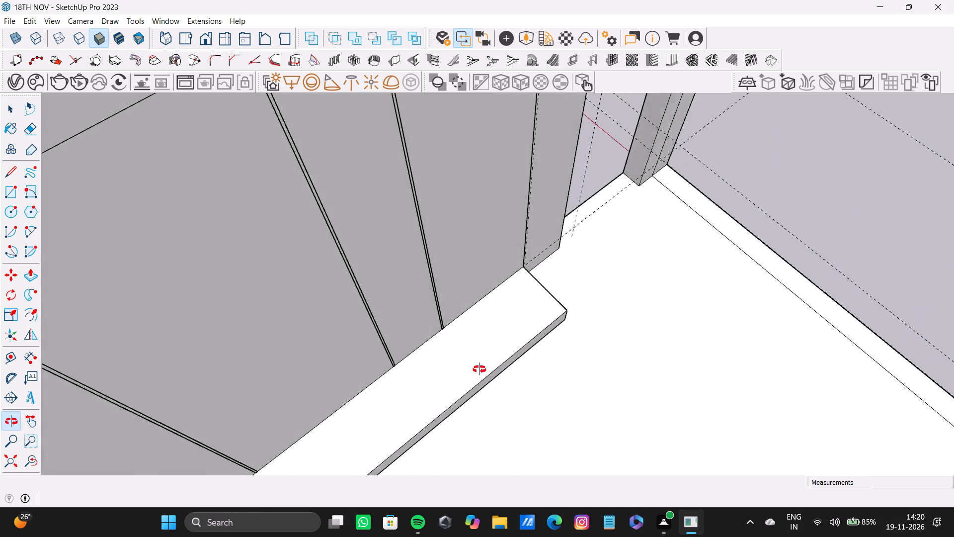
middle_click_drag(479, 369, 255, 359, "shift")
scroll(267, 315, "down", 6)
middle_click_drag(272, 304, 320, 359, "shift")
middle_click(320, 359)
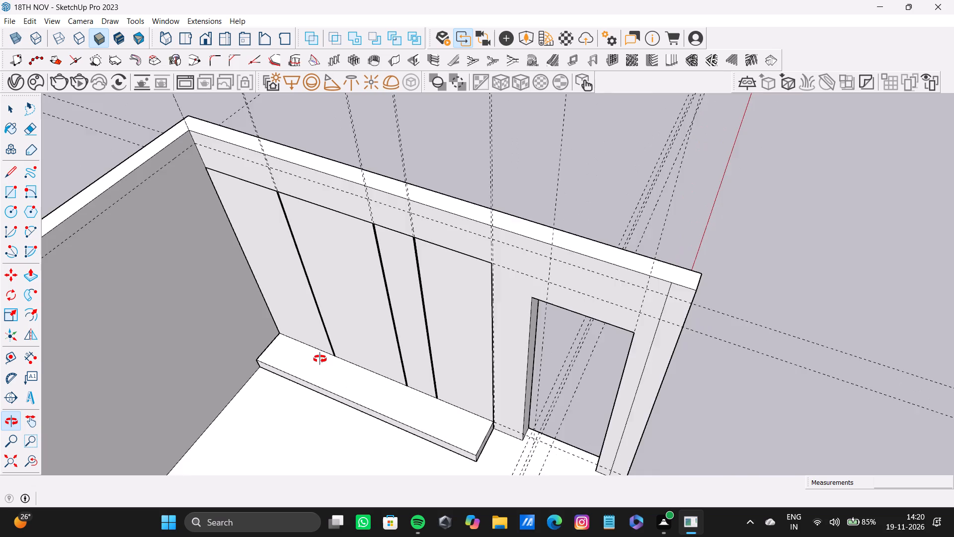
middle_click_drag(320, 359, 319, 348)
middle_click(319, 345)
middle_click(318, 341)
middle_click_drag(518, 185, 468, 317, "shift")
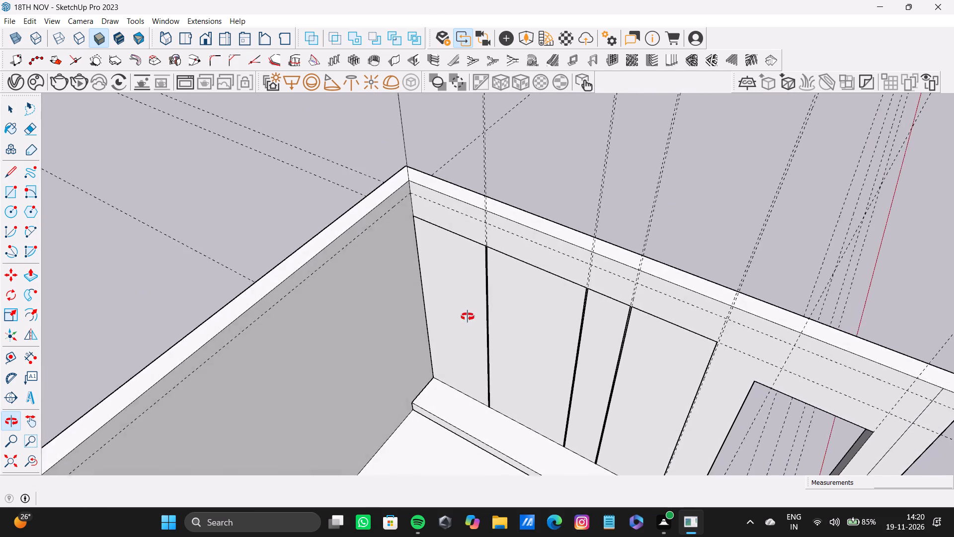
middle_click_drag(468, 317, 444, 257, "shift")
left_click(446, 234)
key("space")
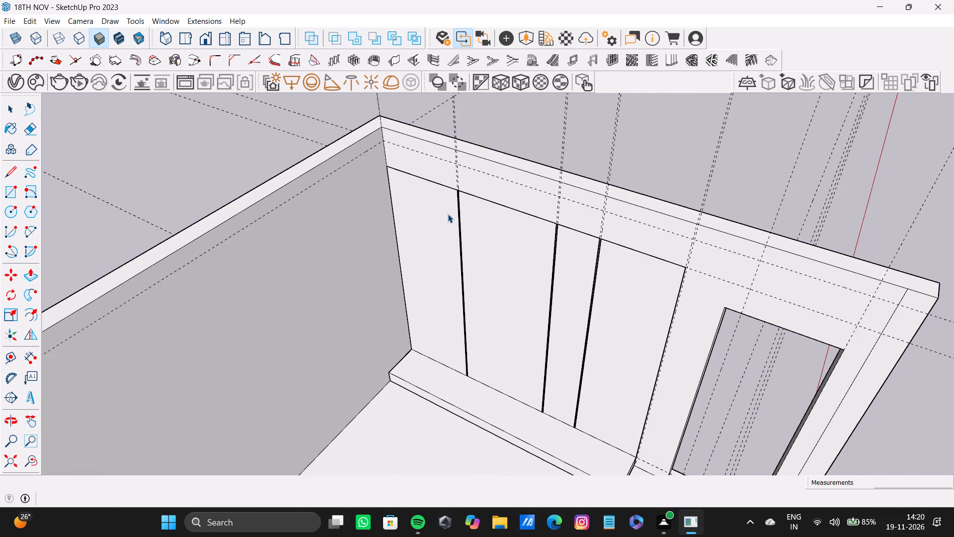
left_click(448, 214)
key("p")
left_click_drag(443, 239, 426, 274)
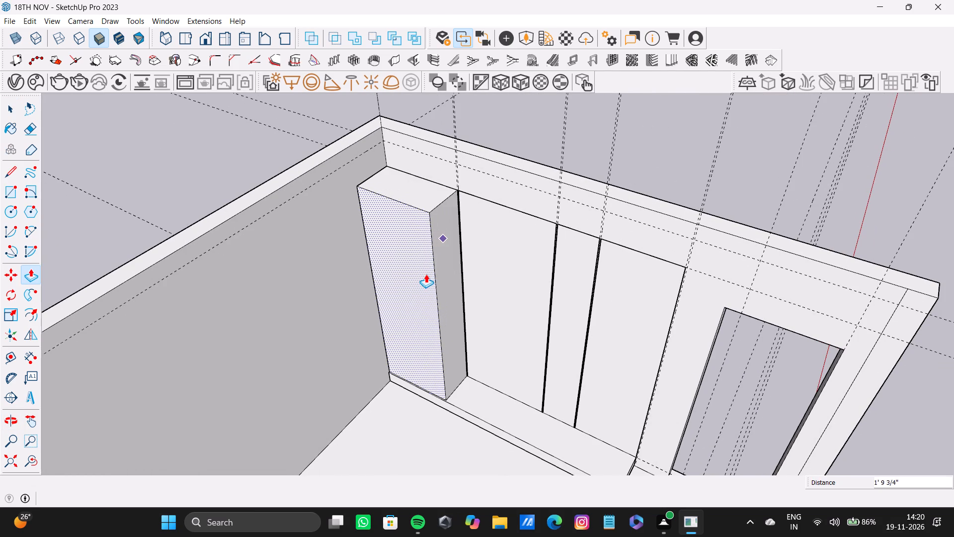
left_click_drag(426, 274, 429, 274)
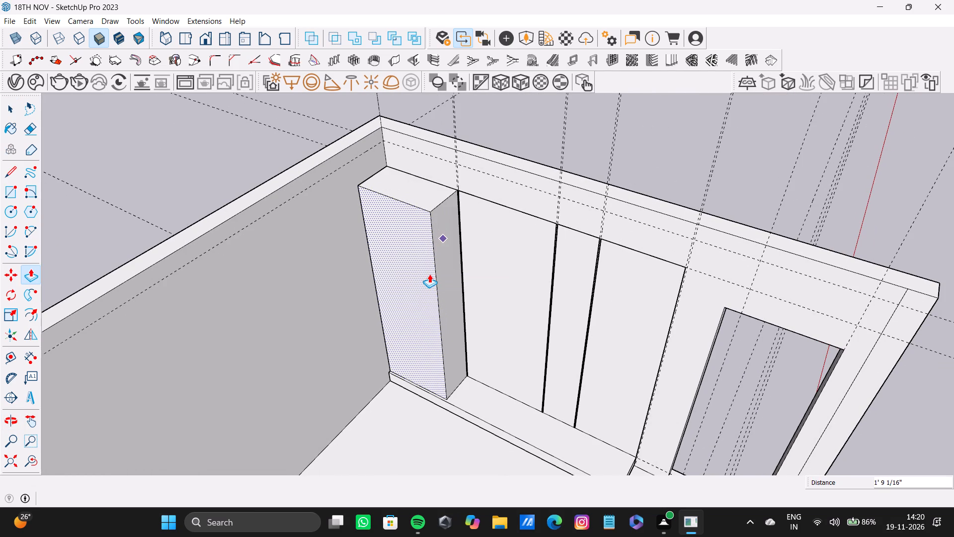
left_click_drag(429, 274, 429, 274)
Push/Pull the first panel's front face a further 7/8" toward the base strip's front edge.
middle_click_drag(451, 319, 410, 176, "shift")
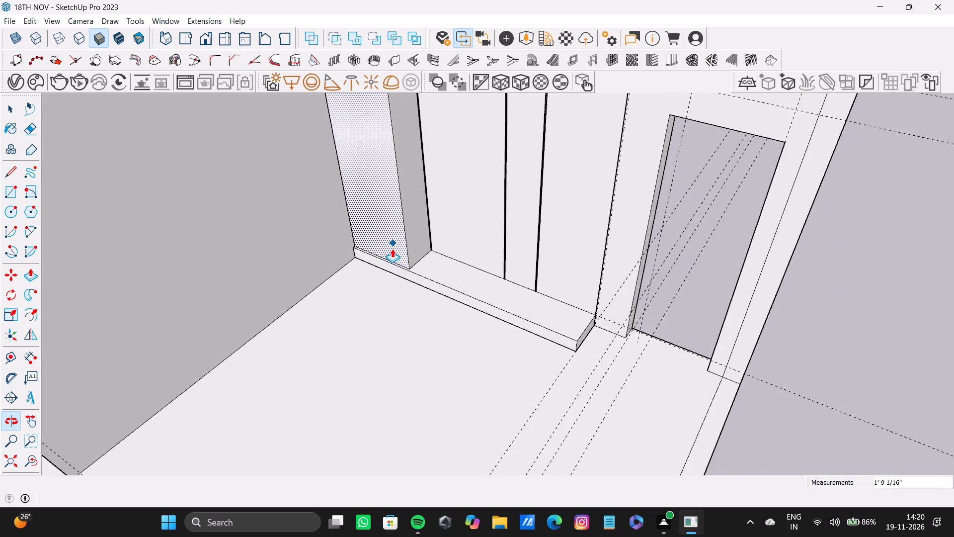
scroll(392, 248, "up", 15)
middle_click_drag(416, 267, 412, 245)
left_click_drag(431, 246, 431, 249)
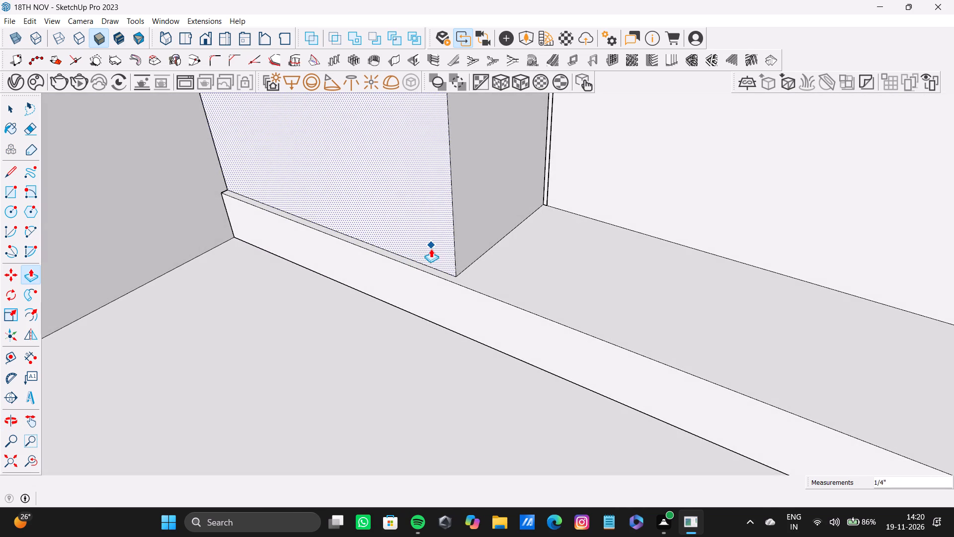
left_click_drag(431, 249, 429, 253)
Push/Pull the second panel out 1' 9 15/16", flush with the first panel's front face.
scroll(433, 247, "down", 3)
middle_click_drag(460, 205, 382, 284, "shift")
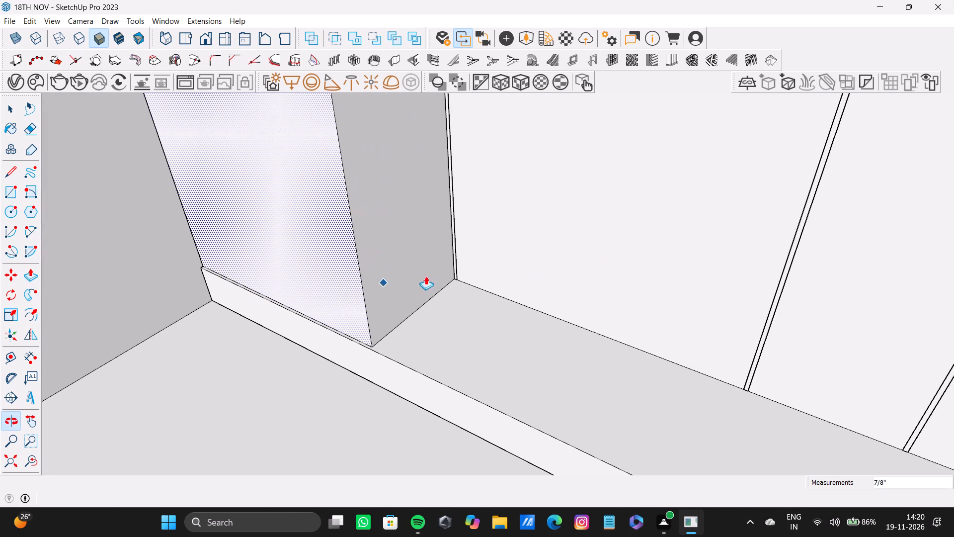
key("space")
left_click(592, 251)
key("p")
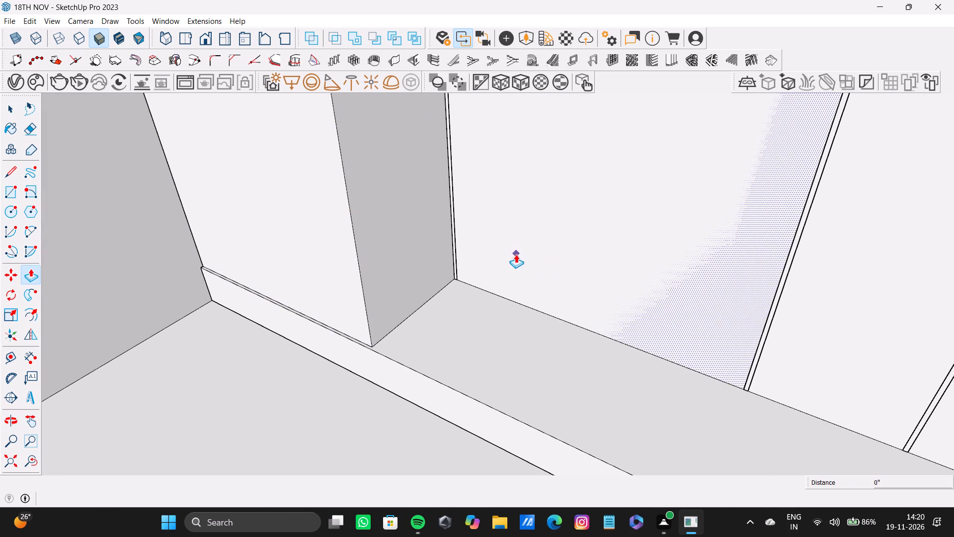
left_click_drag(513, 254, 392, 281)
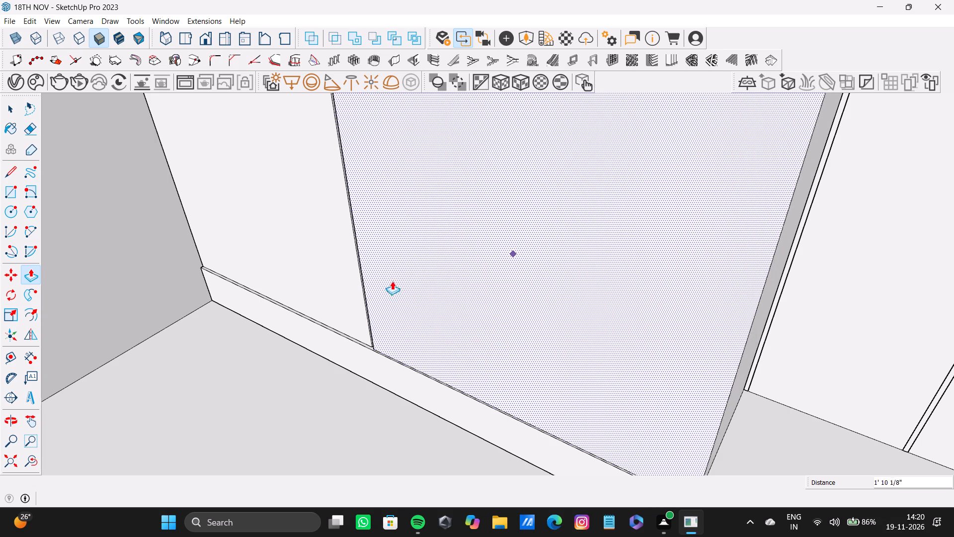
left_click_drag(392, 281, 351, 253)
Push/Pull the narrow third panel out 1' 9 15/16", flush with the second panel's front face.
scroll(414, 272, "down", 7)
middle_click_drag(499, 260, 356, 304, "shift")
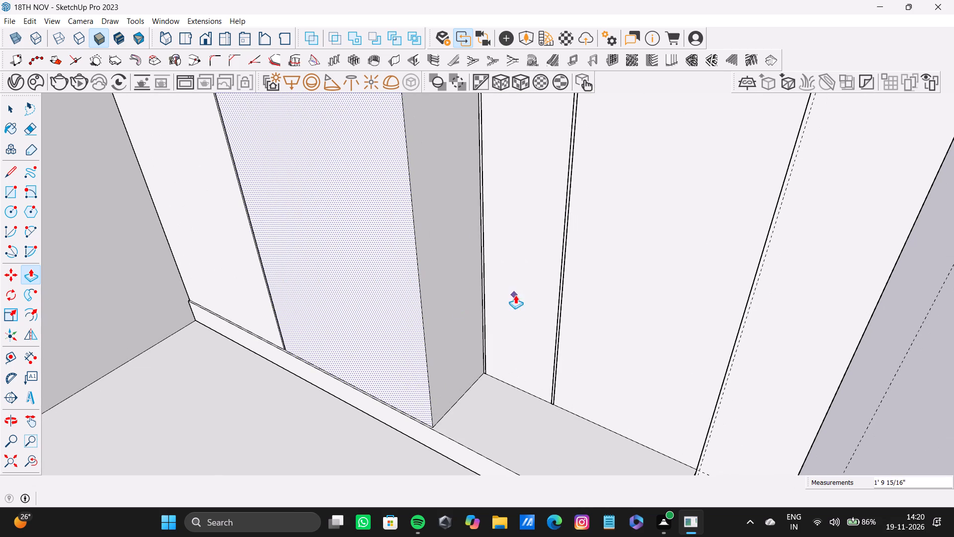
key("space")
left_click(517, 293)
key("p")
left_click_drag(516, 292, 398, 285)
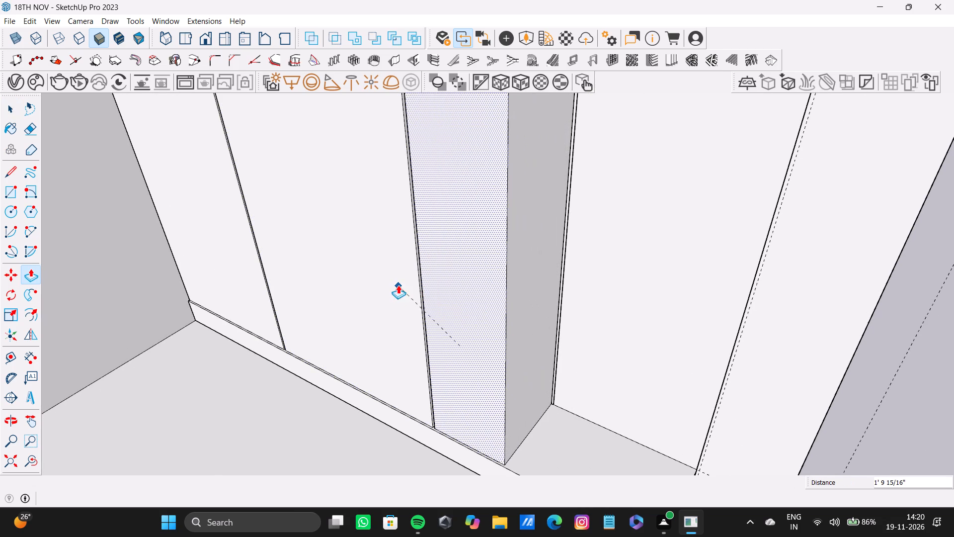
left_click_drag(398, 285, 396, 284)
Push/Pull the fourth panel nearest the doorway out 1' 9 15/16", flush with the third panel's front face.
middle_click_drag(480, 320, 530, 321)
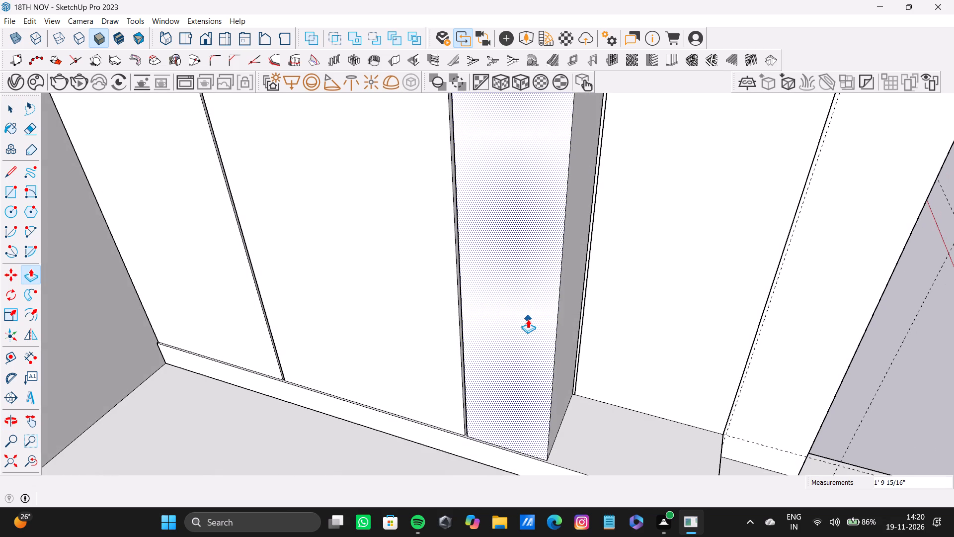
middle_click_drag(528, 320, 460, 331, "shift")
key("space")
left_click(583, 275)
key("p")
left_click_drag(570, 290, 478, 292)
Offset the narrow third panel's front face outline inward to form a thin border around it.
scroll(477, 296, "down", 4)
middle_click_drag(477, 305, 459, 298)
scroll(459, 298, "down", 3)
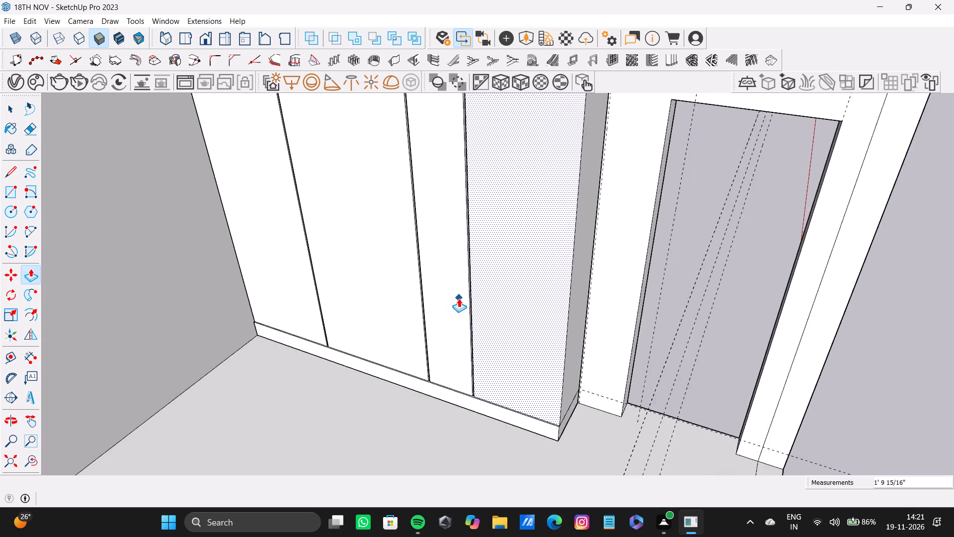
middle_click_drag(457, 298, 606, 414, "shift")
middle_click_drag(542, 283, 503, 299, "shift")
key("space")
left_click(511, 262)
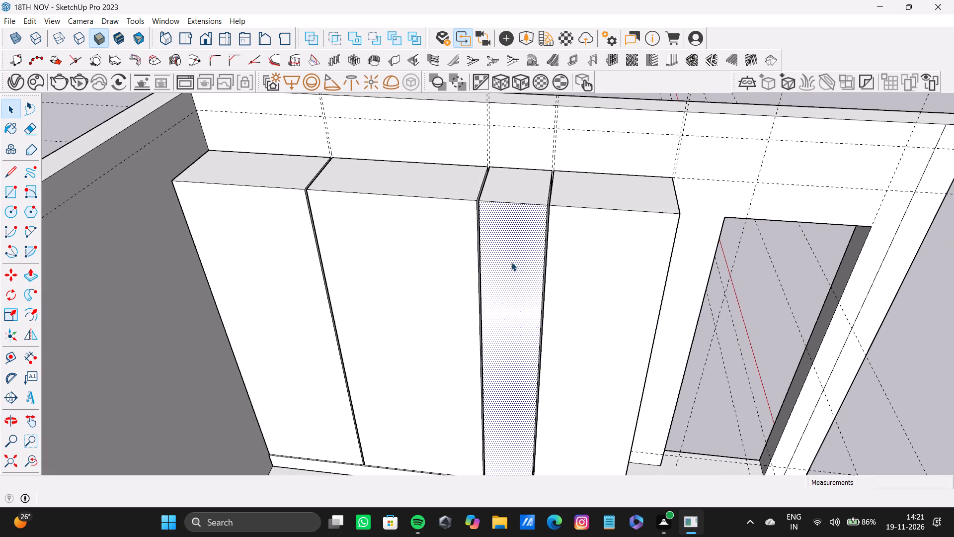
key("f")
left_click_drag(512, 260, 538, 261)
Select the inner face within the narrow third panel's offset border.
key("space")
left_click(520, 260)
middle_click_drag(582, 292, 519, 245)
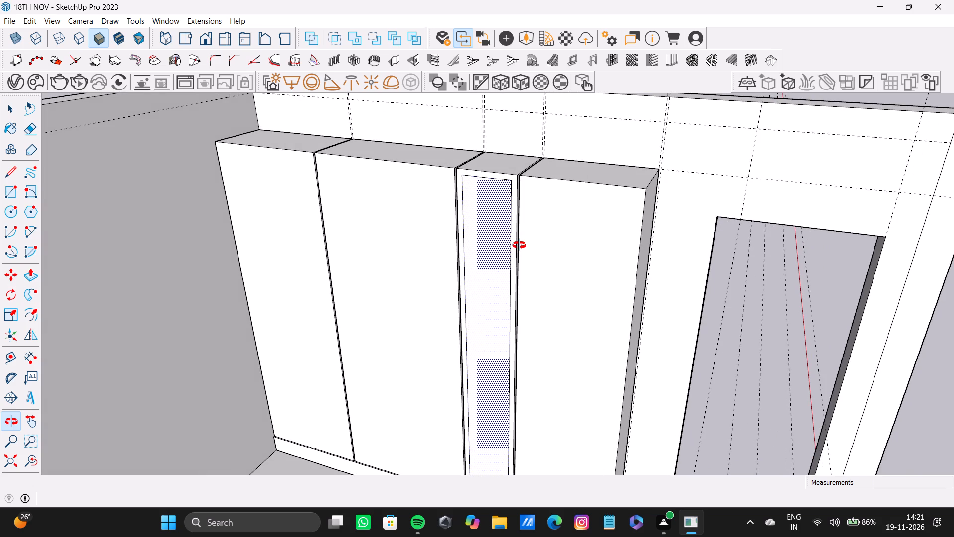
middle_click_drag(519, 245, 489, 299)
key("space")
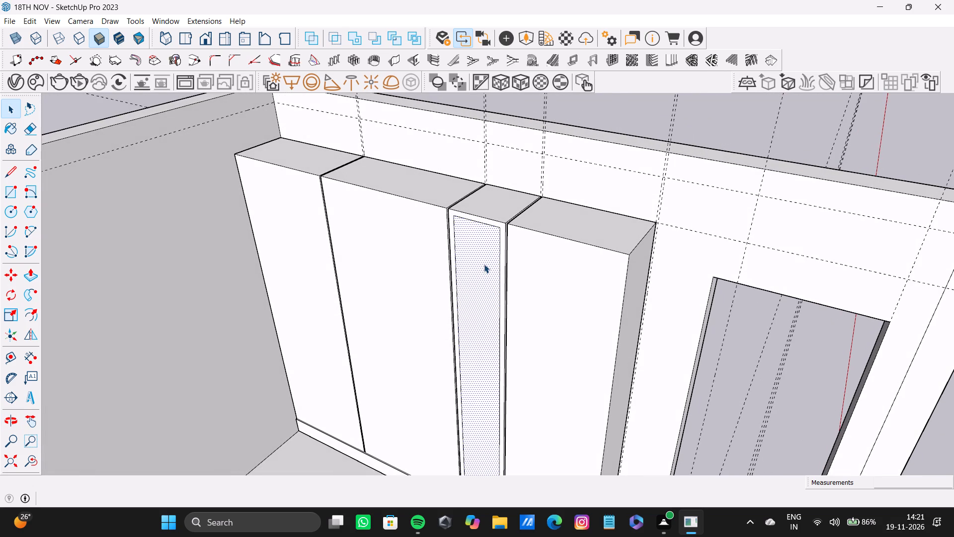
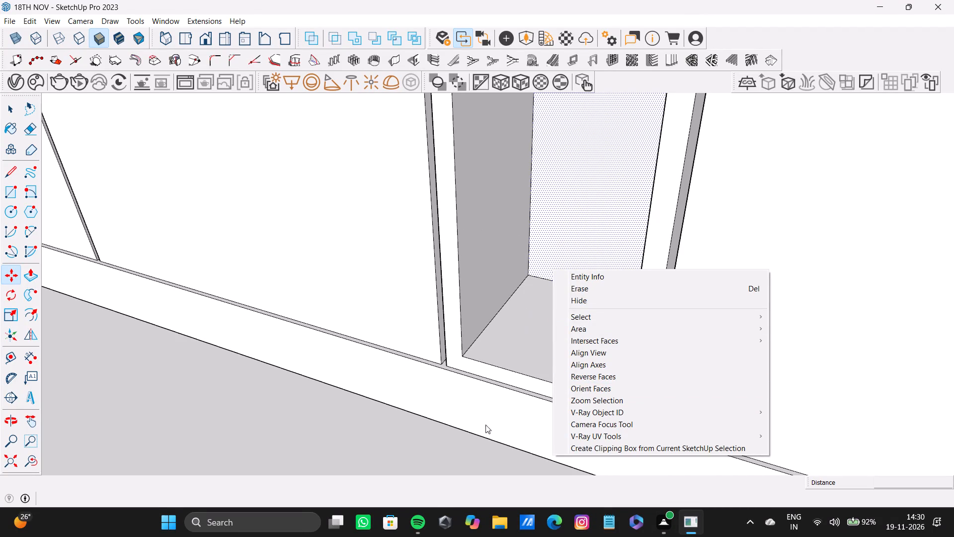
Select the front-to-back bottom edge where the narrow panel's recess floor meets its shaded side wall.
left_click(430, 453)
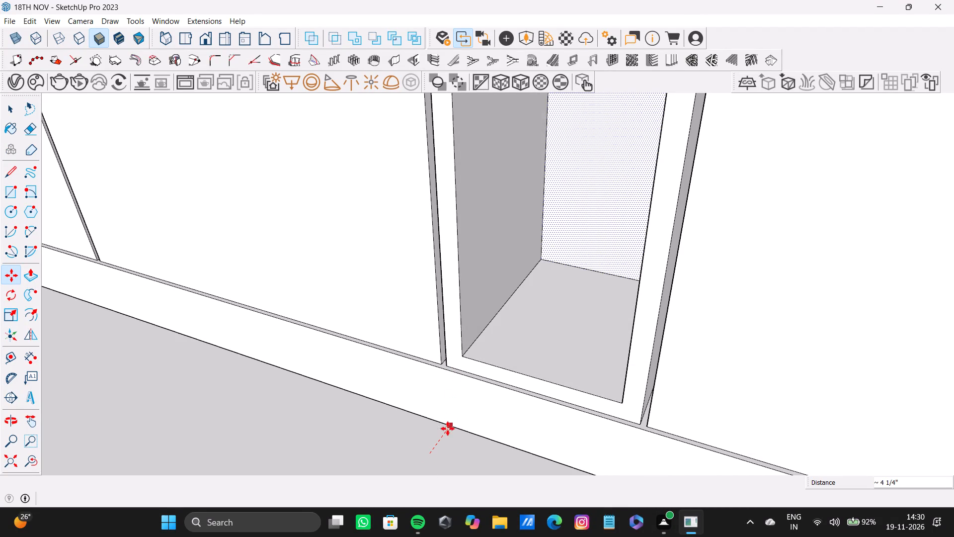
key("space")
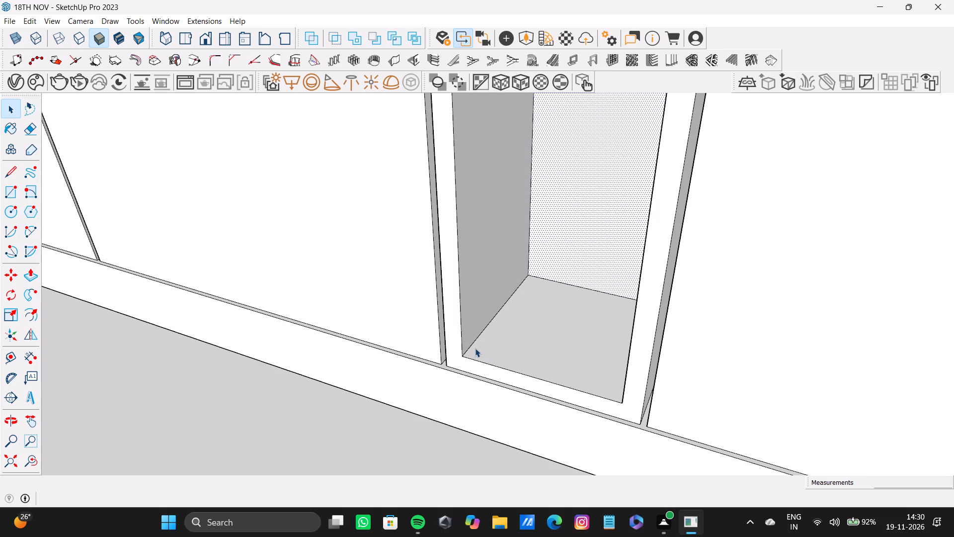
left_click(469, 347)
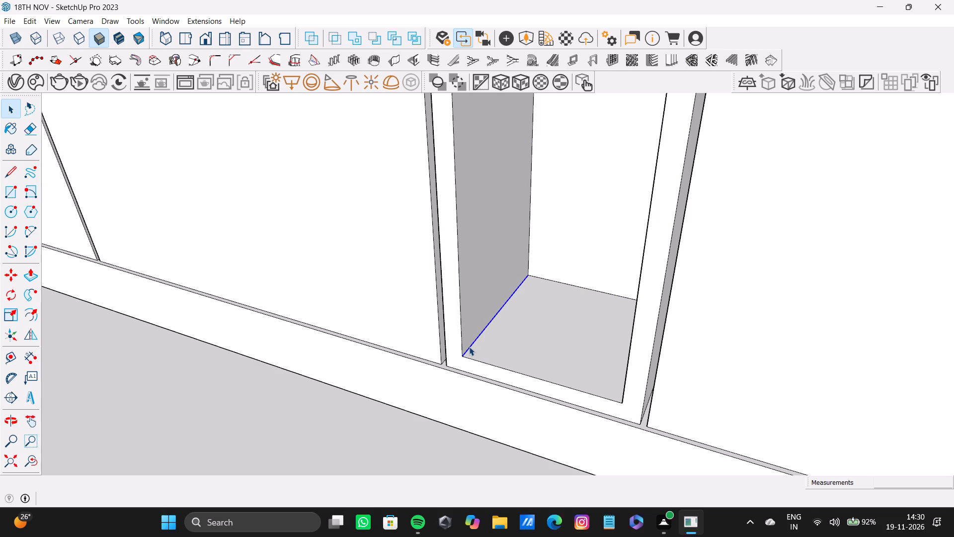
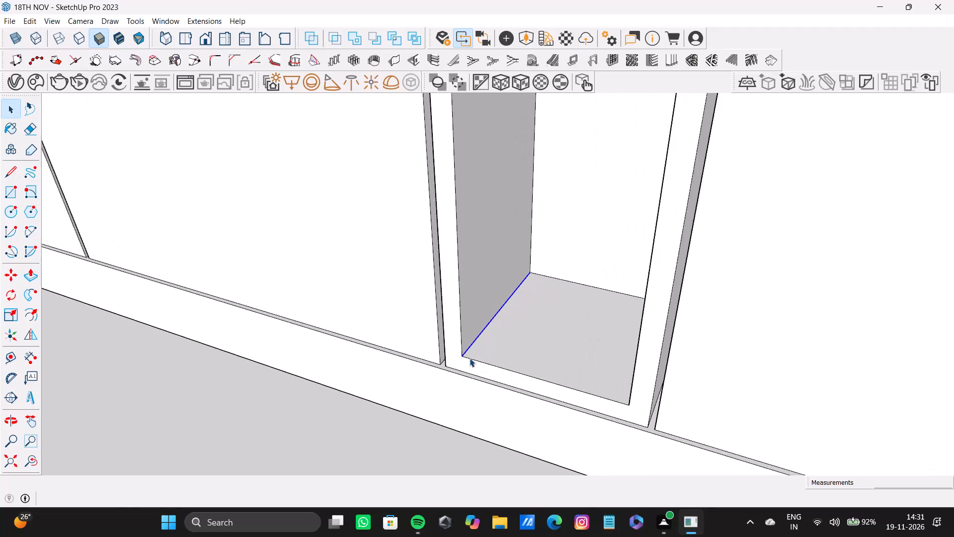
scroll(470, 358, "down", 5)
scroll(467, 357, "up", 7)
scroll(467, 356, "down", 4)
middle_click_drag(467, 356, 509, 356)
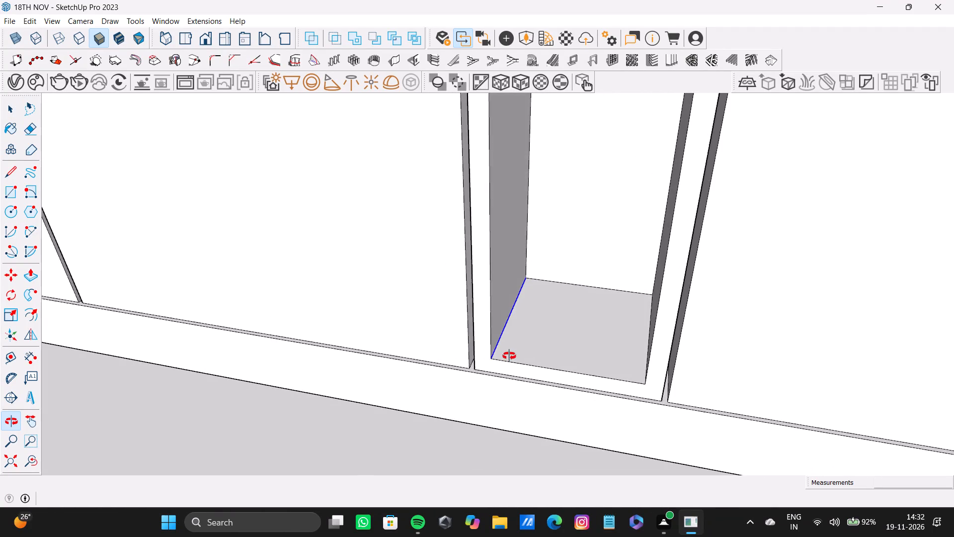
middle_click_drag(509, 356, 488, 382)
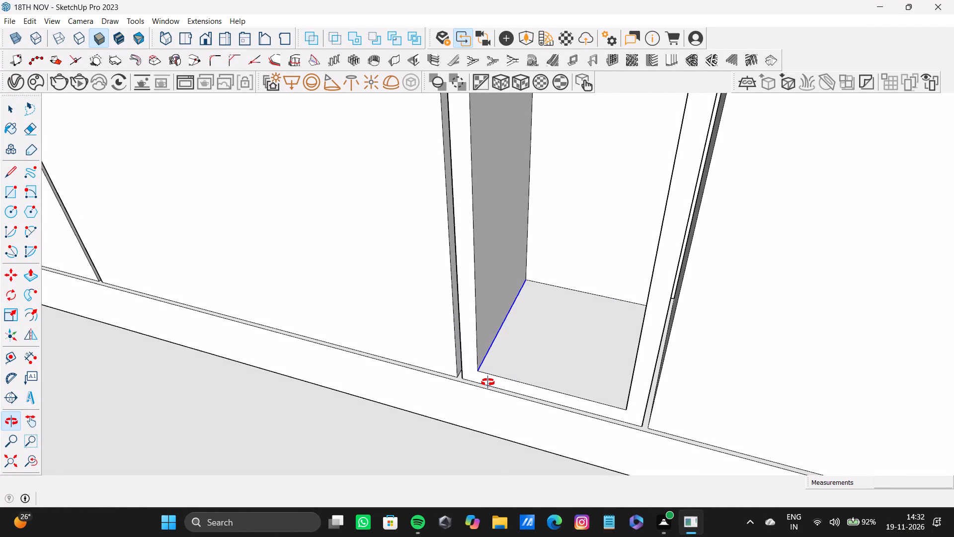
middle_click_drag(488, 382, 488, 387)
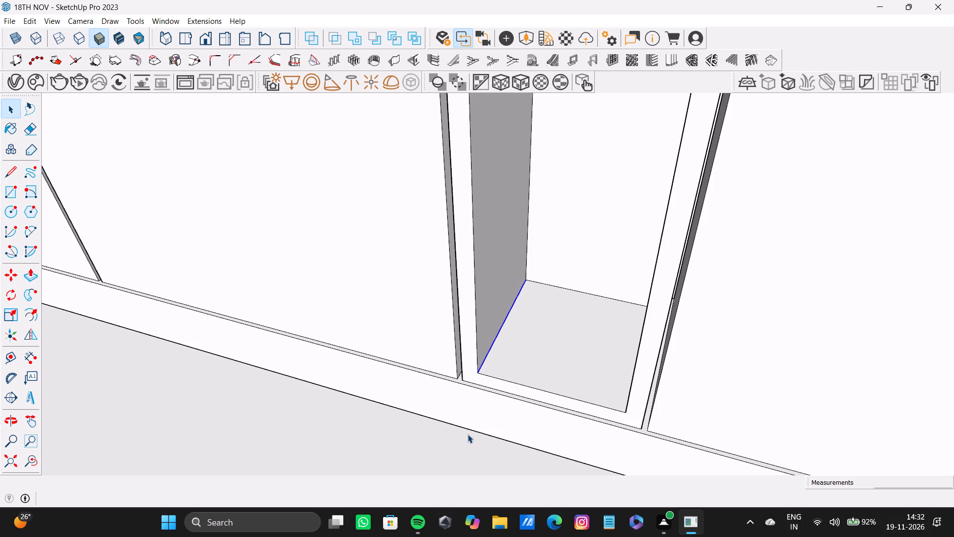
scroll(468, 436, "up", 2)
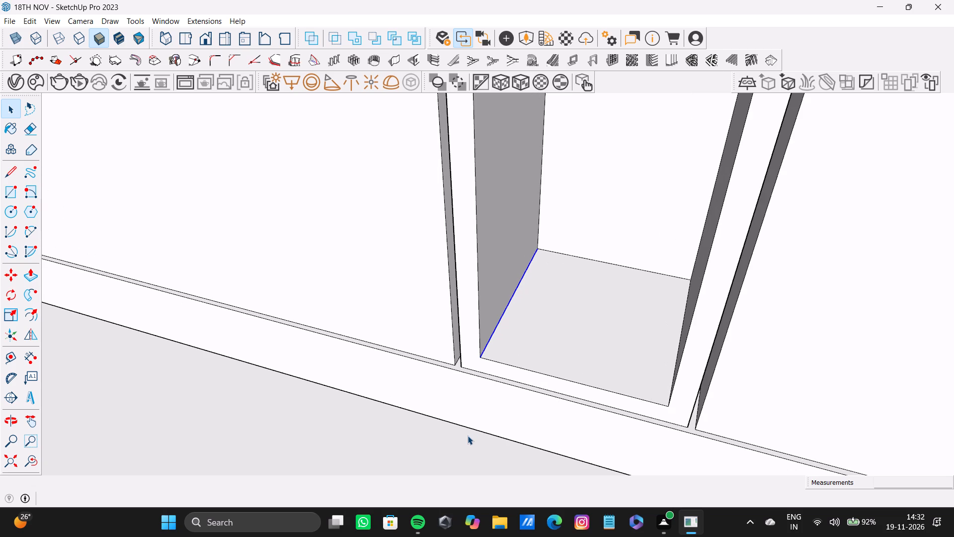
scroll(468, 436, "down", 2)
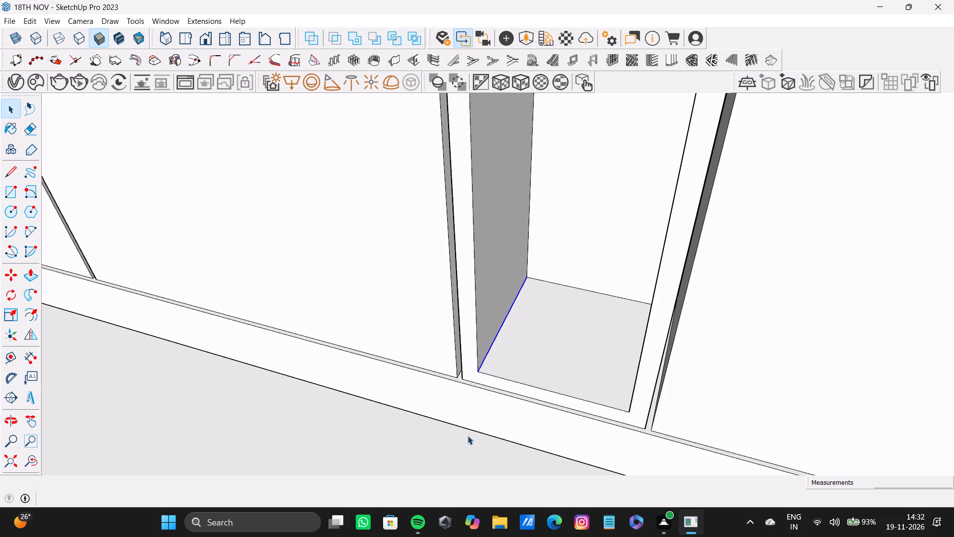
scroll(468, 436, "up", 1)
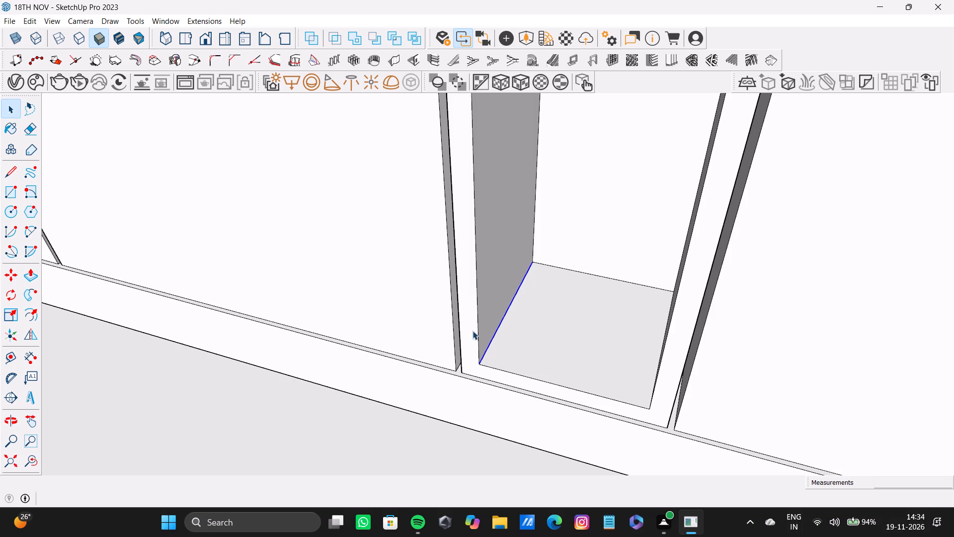
Copy the selected bottom edge up to the recess's top corner and divide the distance into 6 equal spaces.
key("m")
left_click(483, 365)
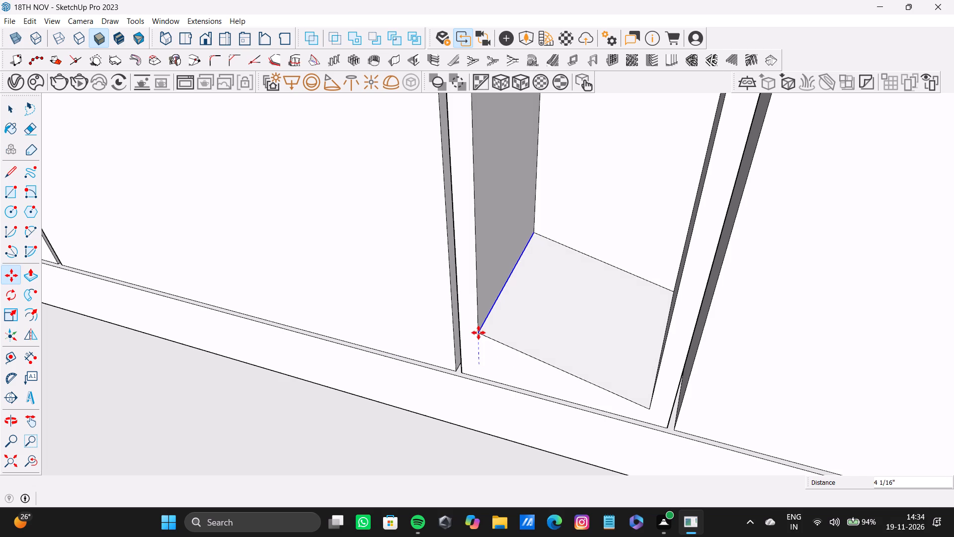
scroll(505, 241, "down", 8)
middle_click_drag(498, 179, 463, 404, "shift")
scroll(461, 322, "down", 9)
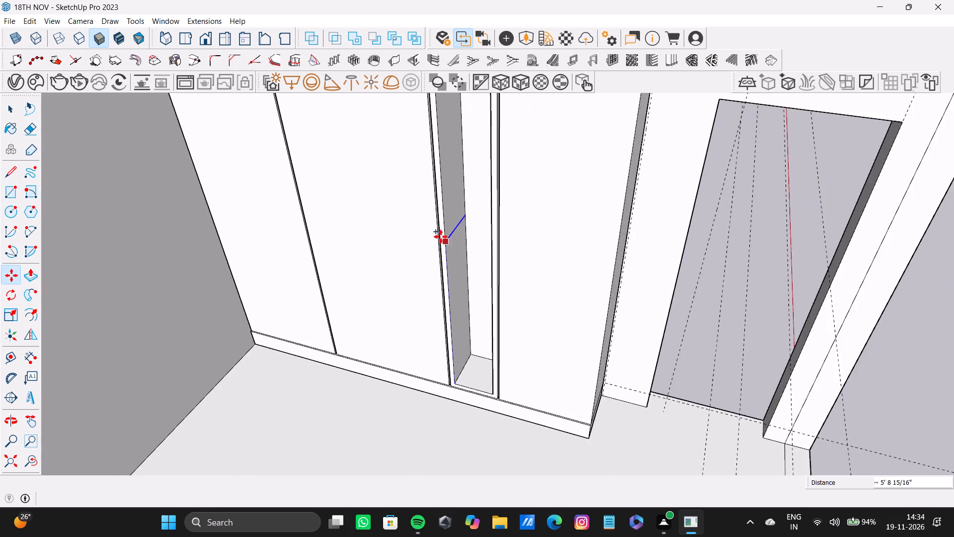
middle_click_drag(433, 215, 422, 226, "shift")
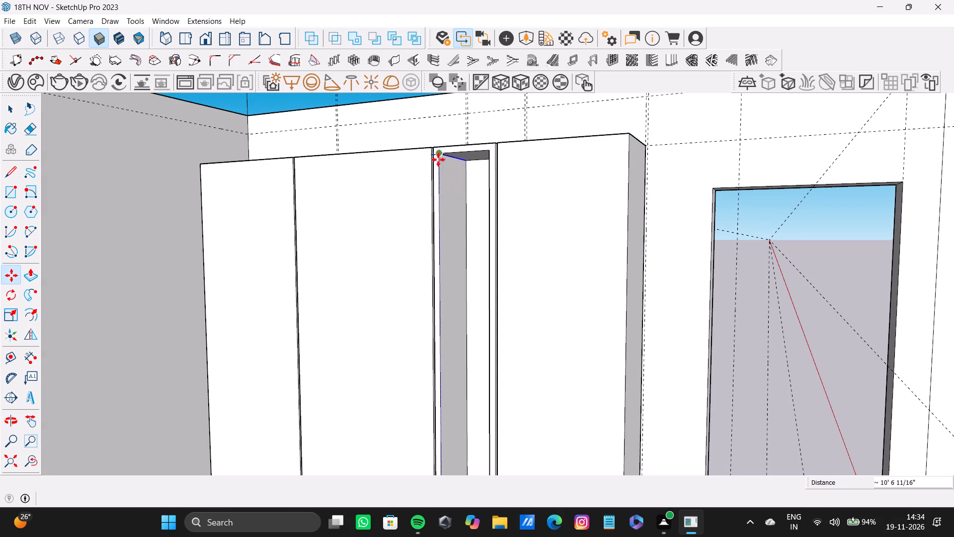
left_click(439, 156)
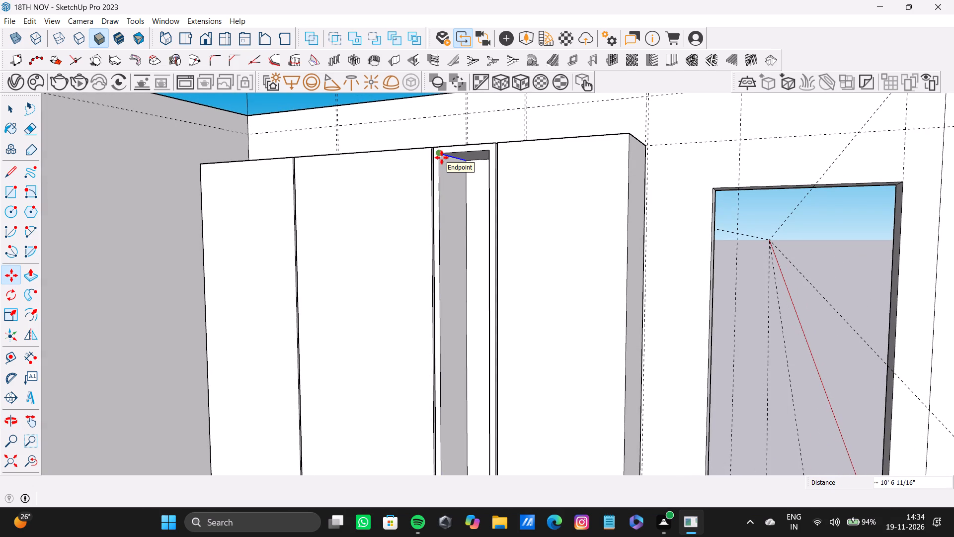
key("slash")
key("6")
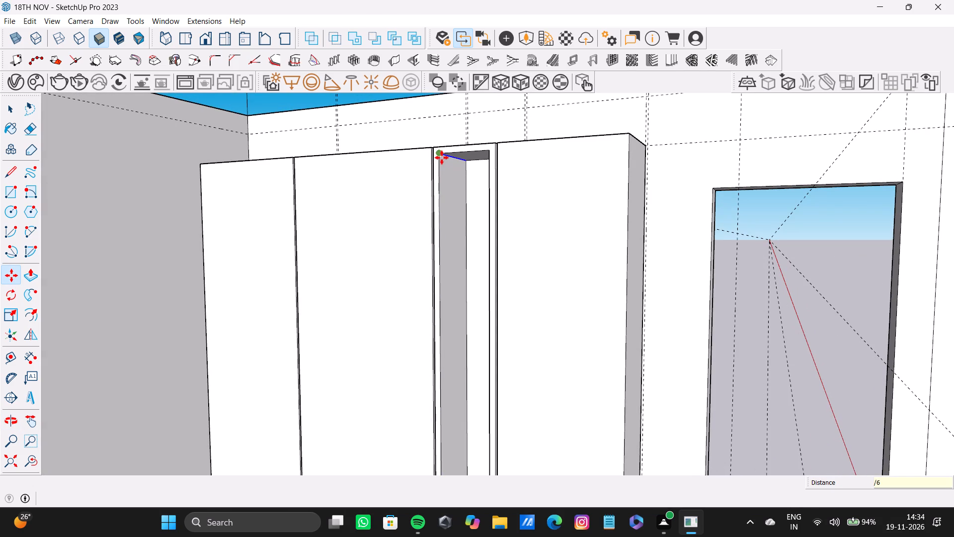
key("Return")
Examine the evenly spaced division lines along the narrow recess's side wall within the whole cabinet unit.
scroll(460, 265, "down", 3)
middle_click_drag(457, 282, 460, 232, "shift")
scroll(460, 232, "down", 1)
scroll(474, 173, "up", 1)
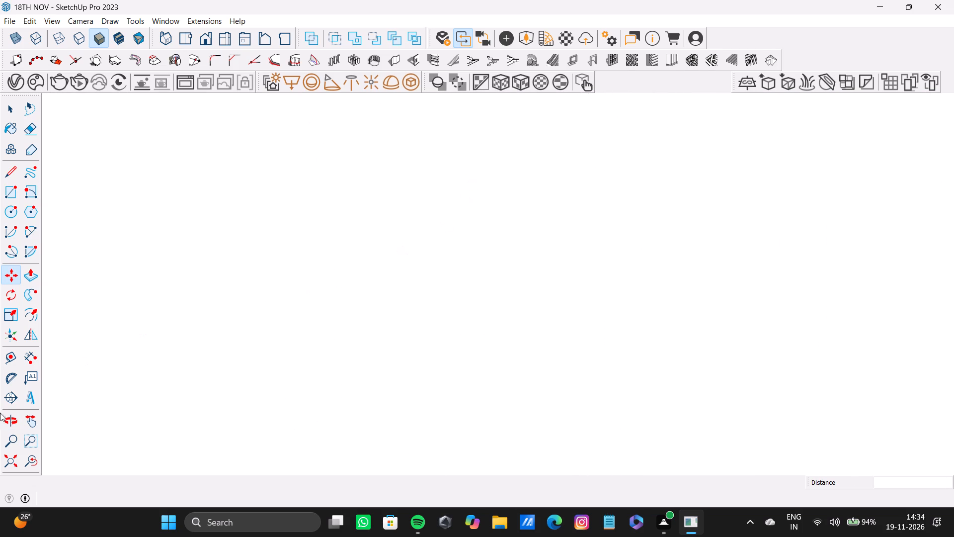
left_click(13, 461)
middle_click_drag(245, 324, 285, 311)
middle_click_drag(543, 292, 300, 330)
scroll(604, 279, "up", 5)
middle_click_drag(717, 276, 422, 305, "shift")
scroll(683, 264, "up", 8)
middle_click_drag(669, 240, 591, 311, "shift")
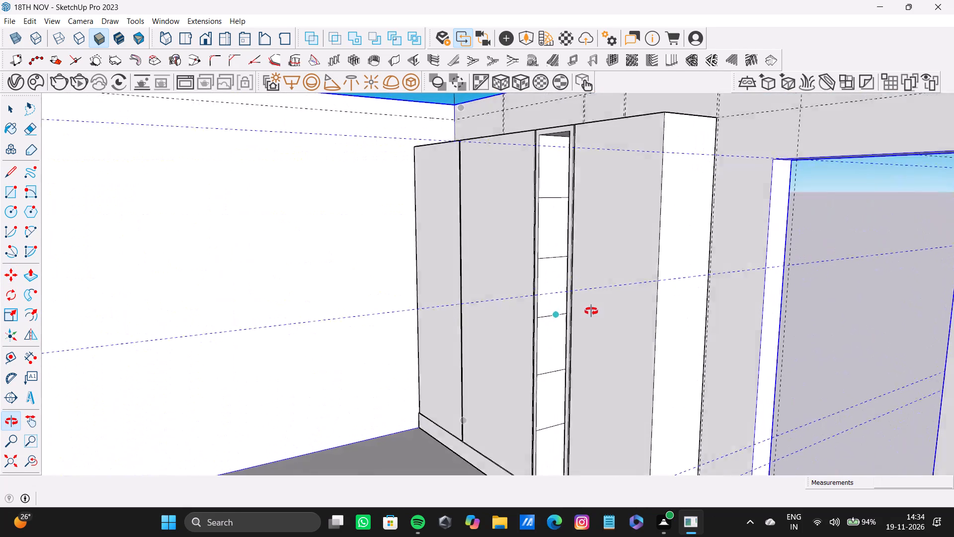
middle_click_drag(591, 311, 593, 310, "shift")
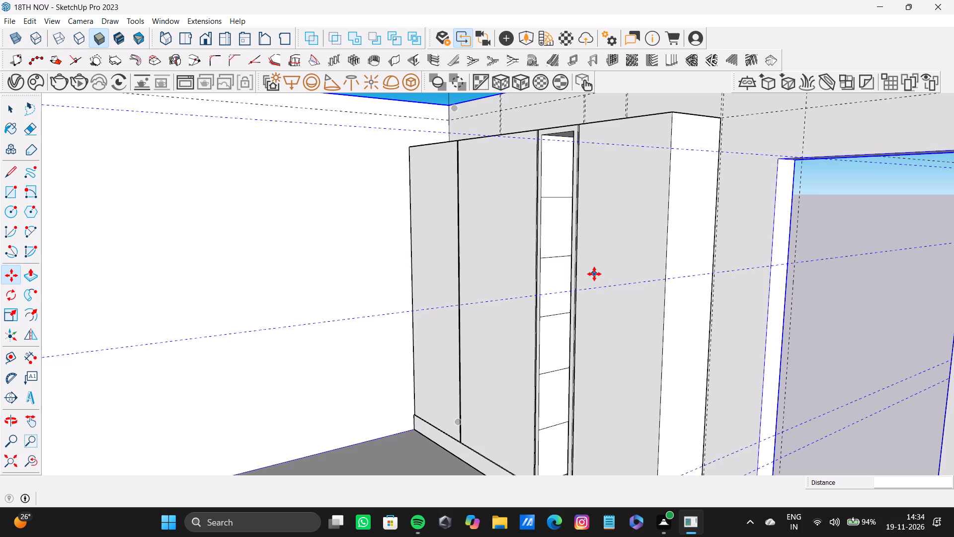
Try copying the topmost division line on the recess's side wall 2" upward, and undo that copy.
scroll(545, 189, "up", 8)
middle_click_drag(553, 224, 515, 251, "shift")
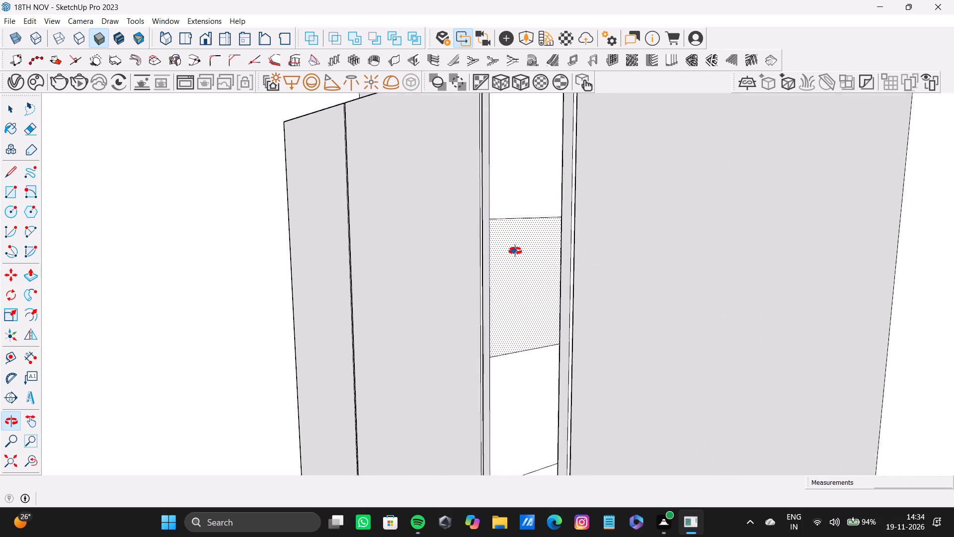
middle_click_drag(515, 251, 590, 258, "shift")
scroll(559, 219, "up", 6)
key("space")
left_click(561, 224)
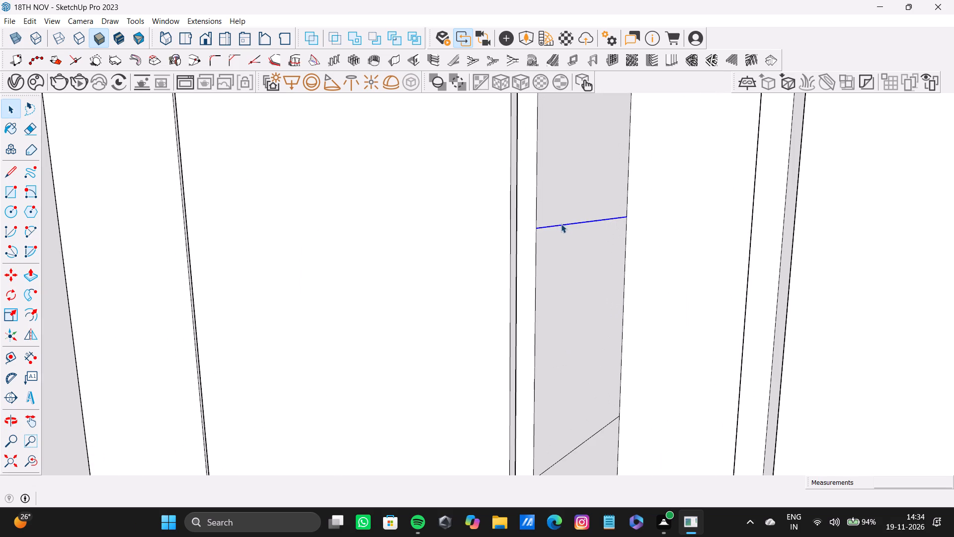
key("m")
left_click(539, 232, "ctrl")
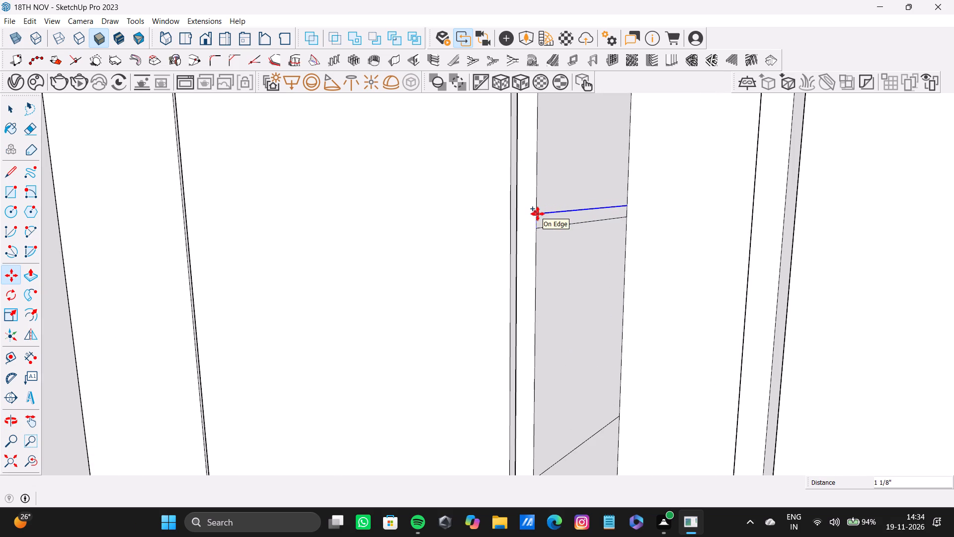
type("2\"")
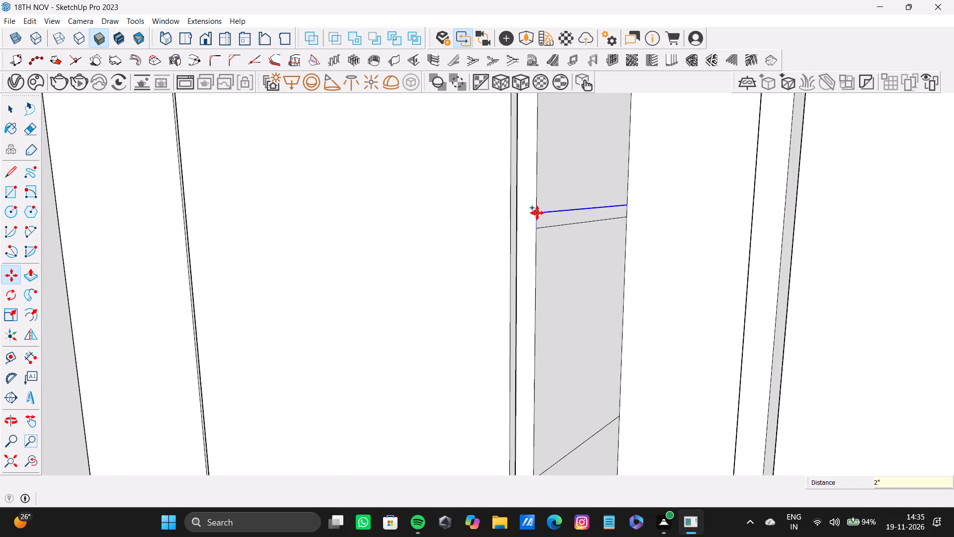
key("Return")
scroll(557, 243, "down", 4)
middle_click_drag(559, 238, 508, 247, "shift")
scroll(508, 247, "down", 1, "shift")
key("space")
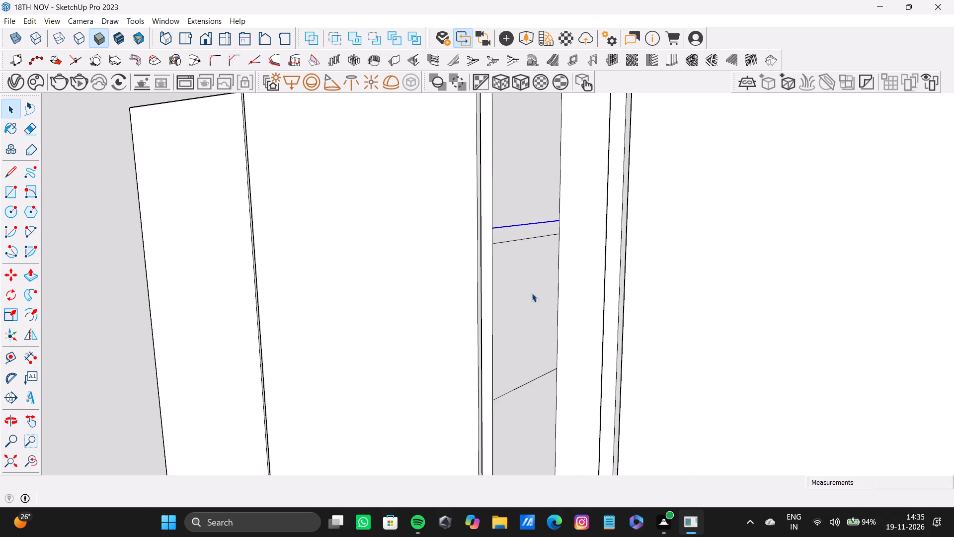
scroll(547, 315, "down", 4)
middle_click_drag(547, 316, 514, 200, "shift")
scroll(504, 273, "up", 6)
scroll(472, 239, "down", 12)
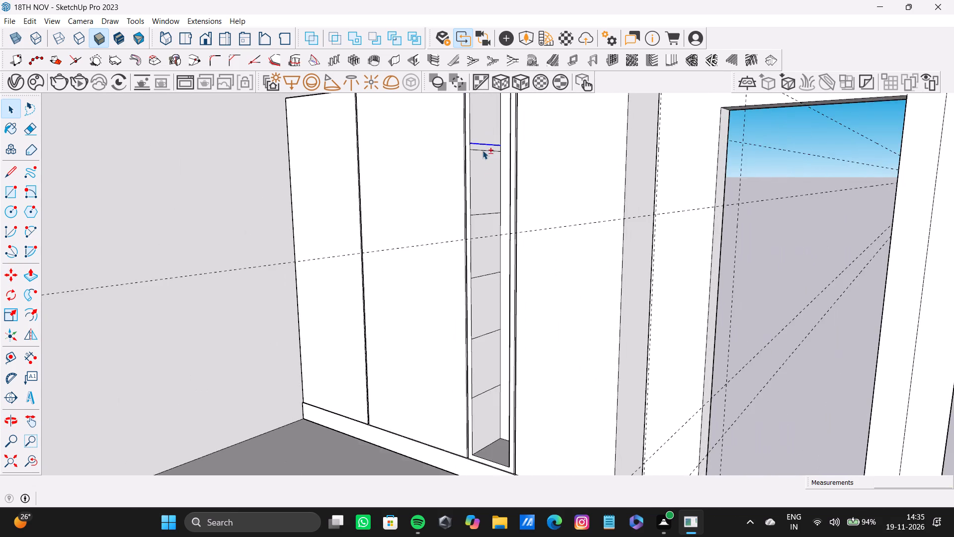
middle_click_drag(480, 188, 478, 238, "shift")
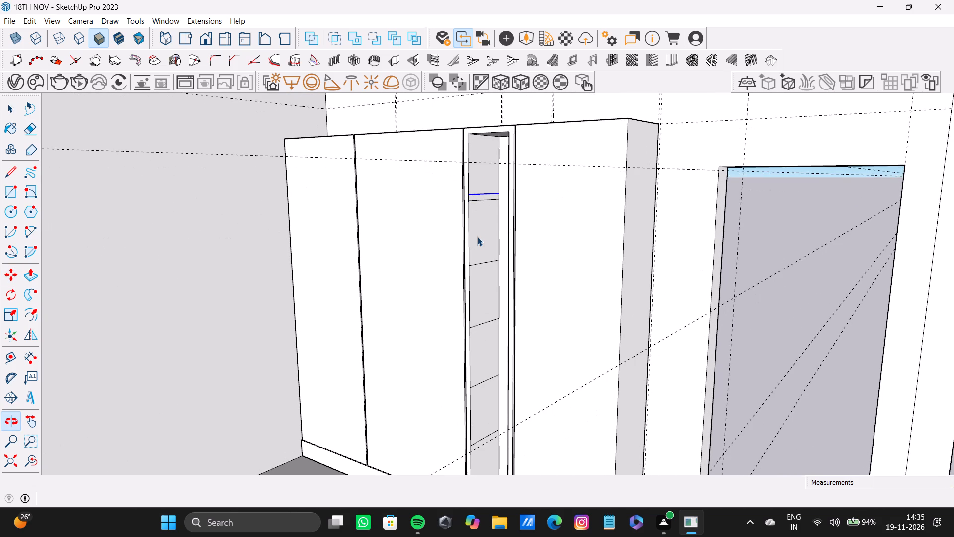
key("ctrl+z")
Copy the topmost division line on the recess's side wall 2" downward to mark a shelf thickness.
scroll(472, 215, "up", 4)
key("t")
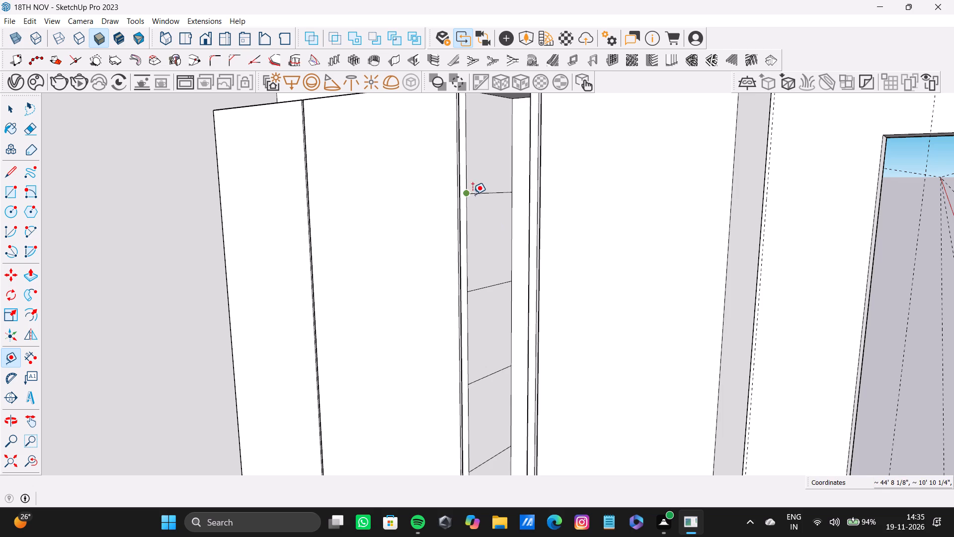
scroll(474, 198, "up", 2)
key("space")
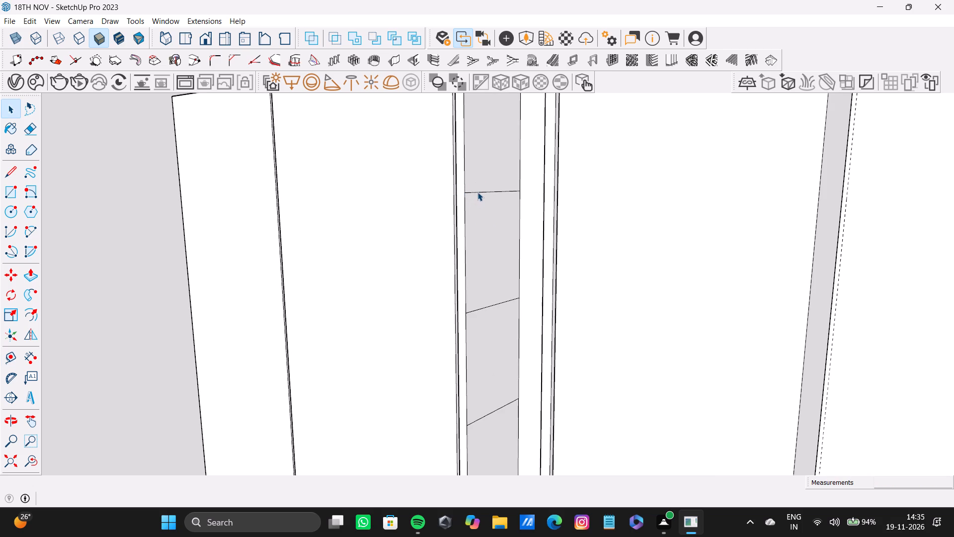
left_click(477, 192)
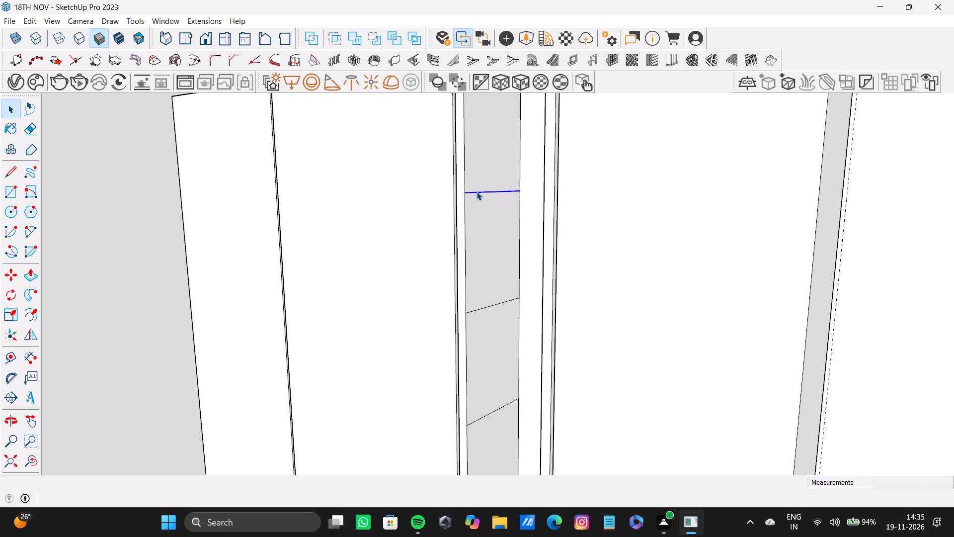
key("m")
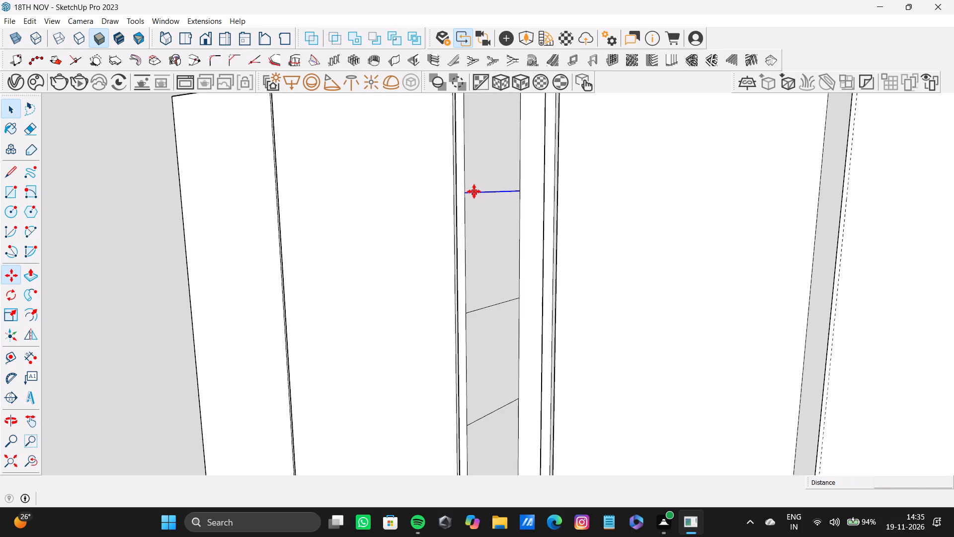
scroll(465, 196, "up", 6)
left_click(466, 199, "ctrl")
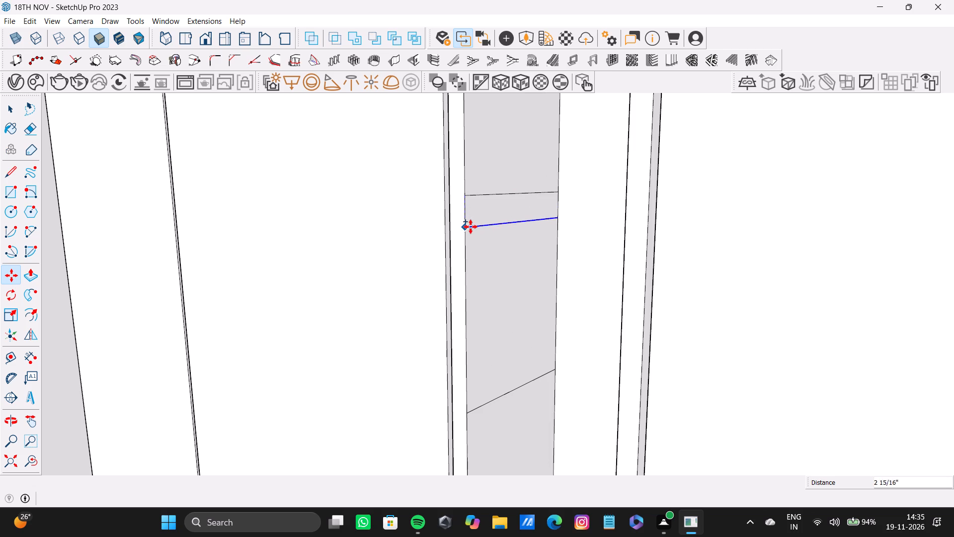
key("2")
key("shift+quotedbl")
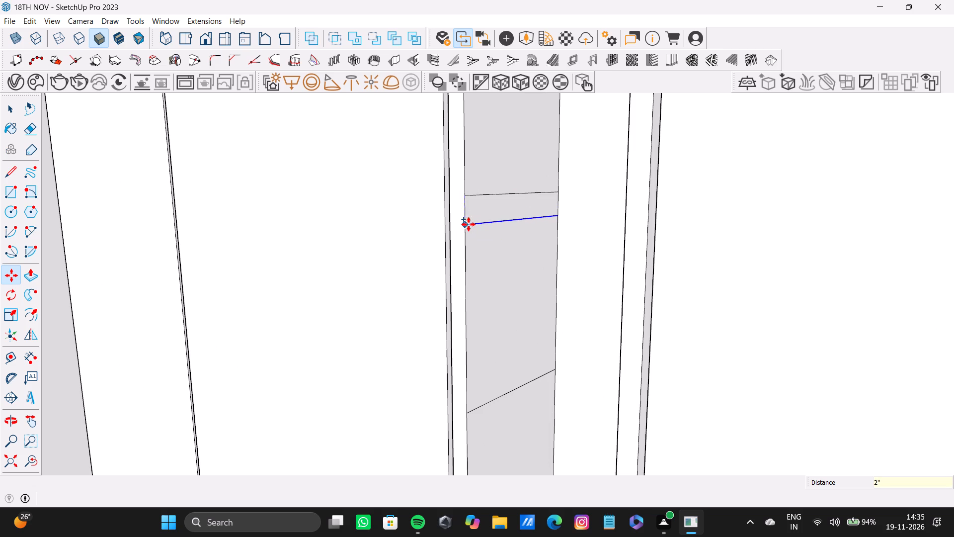
key("Return")
Copy the second division line from the top of the recess's side wall 2" downward.
scroll(480, 255, "down", 2)
middle_click_drag(480, 255, 475, 160, "shift")
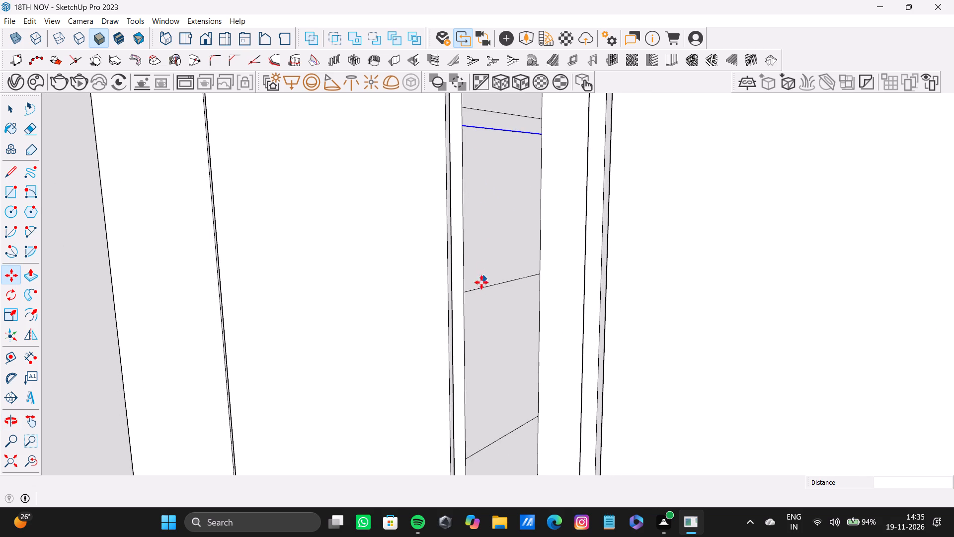
key("space")
left_click(480, 287)
key("m")
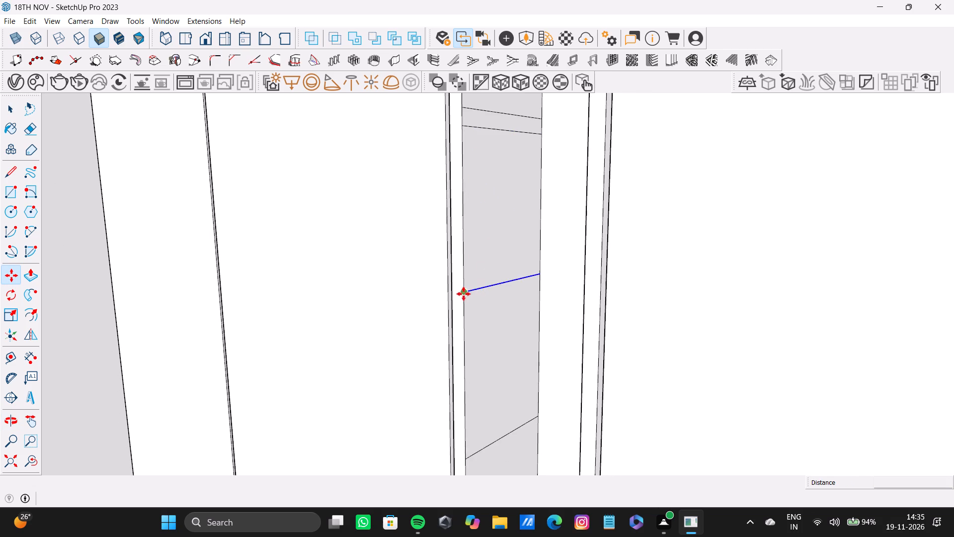
left_click(466, 291)
key("2")
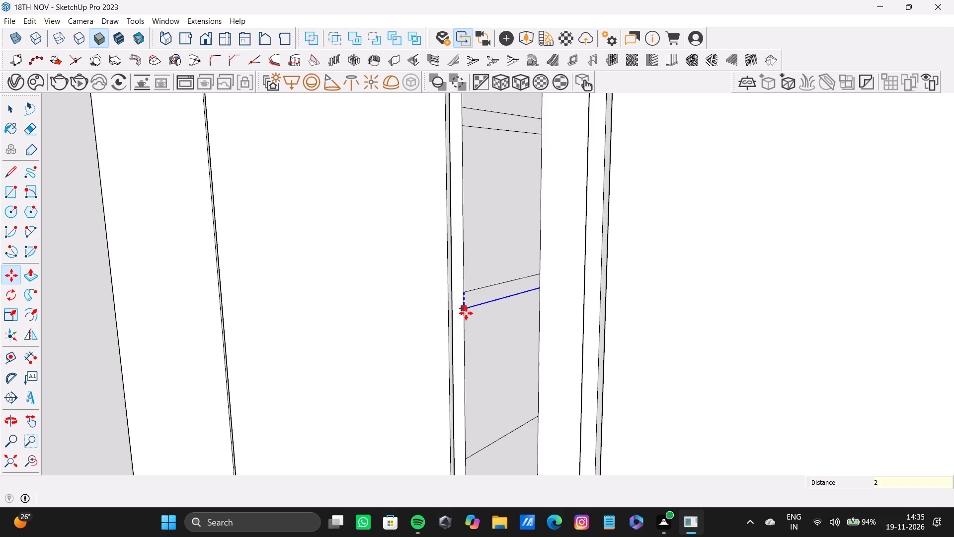
key("shift+quotedbl")
key("Return")
Place a guide line 2" below the third division line from the top on the recess's side wall.
scroll(493, 336, "down", 4)
middle_click_drag(493, 337, 477, 260, "shift")
scroll(472, 332, "up", 6)
key("space")
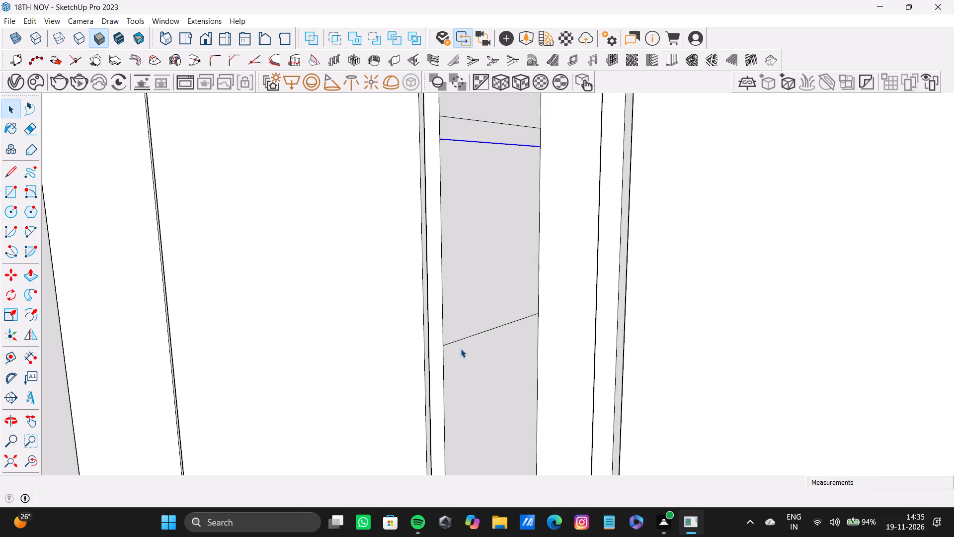
left_click(452, 344)
key("t")
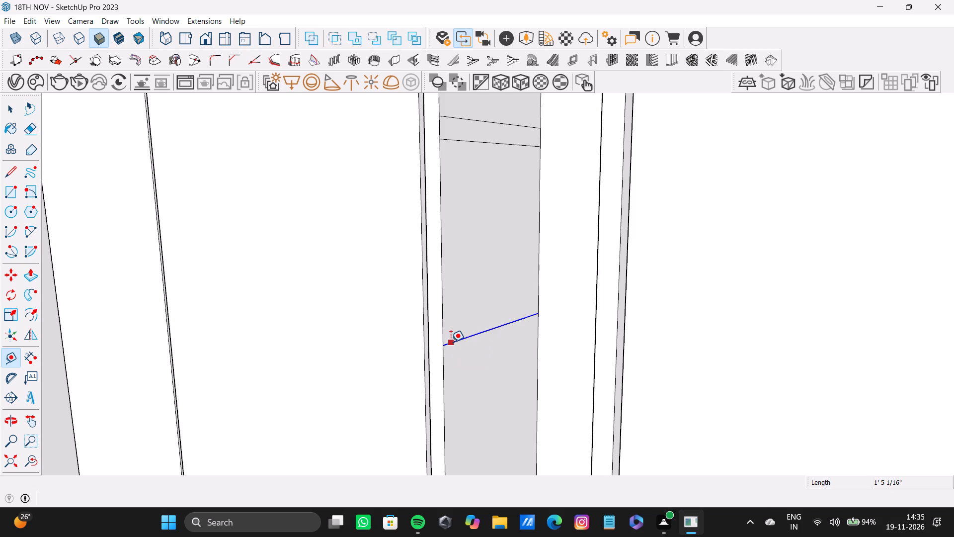
key("space")
key("t")
left_click(442, 349)
key("space")
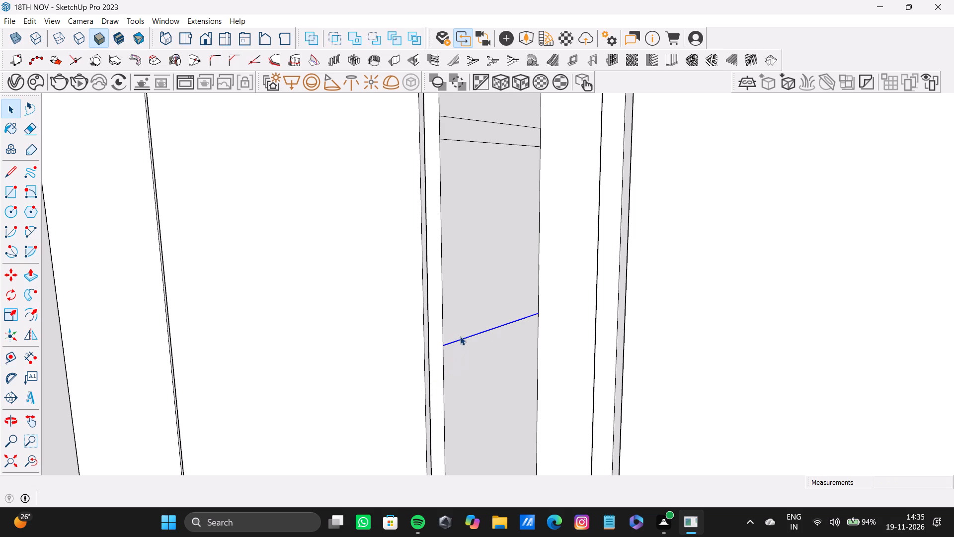
key("t")
left_click(463, 336)
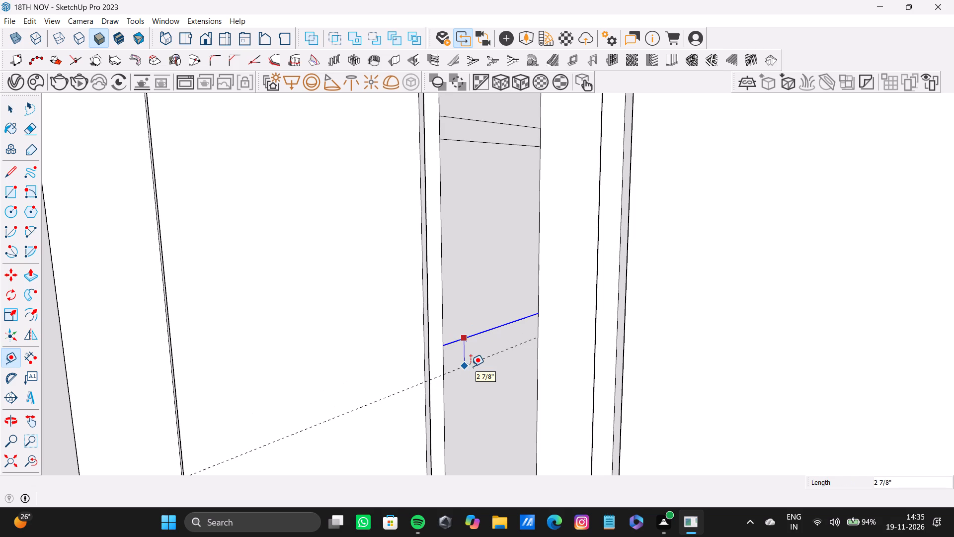
key("2")
key("shift+quotedbl")
key("Return")
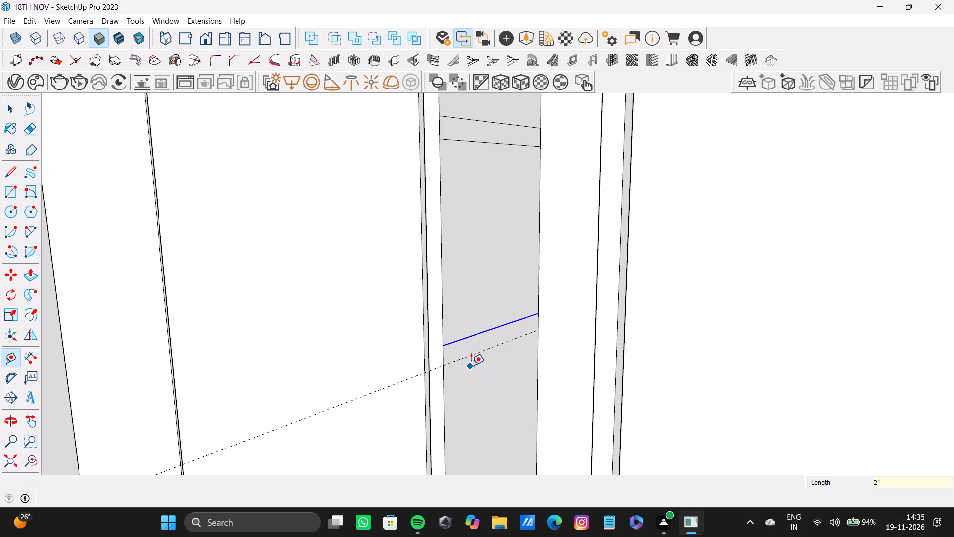
Draw an edge along the guide below the third division line, across the full depth of the recess's side wall.
scroll(472, 359, "down", 3)
middle_click_drag(472, 361, 457, 275, "shift")
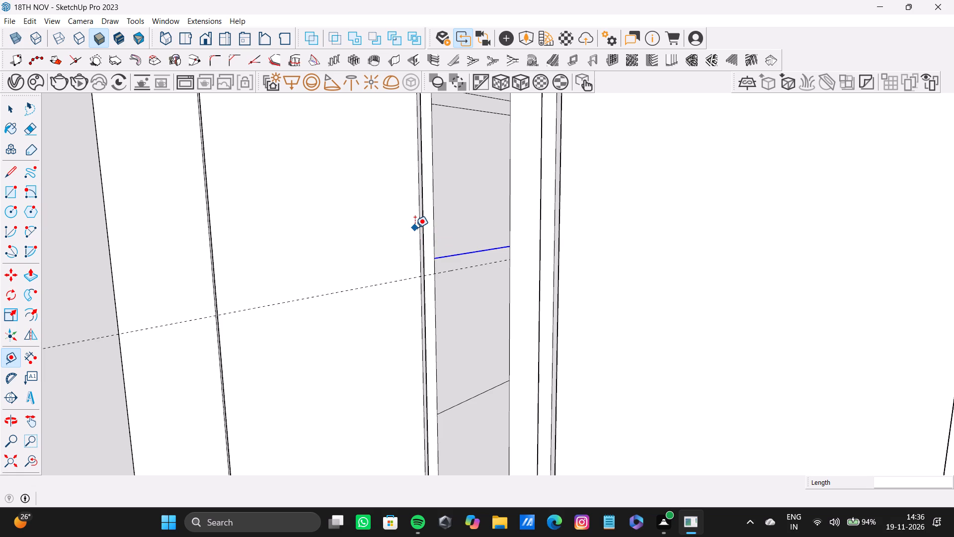
scroll(488, 306, "down", 3)
middle_click_drag(485, 309, 477, 309, "shift")
key("l")
scroll(446, 293, "up", 11)
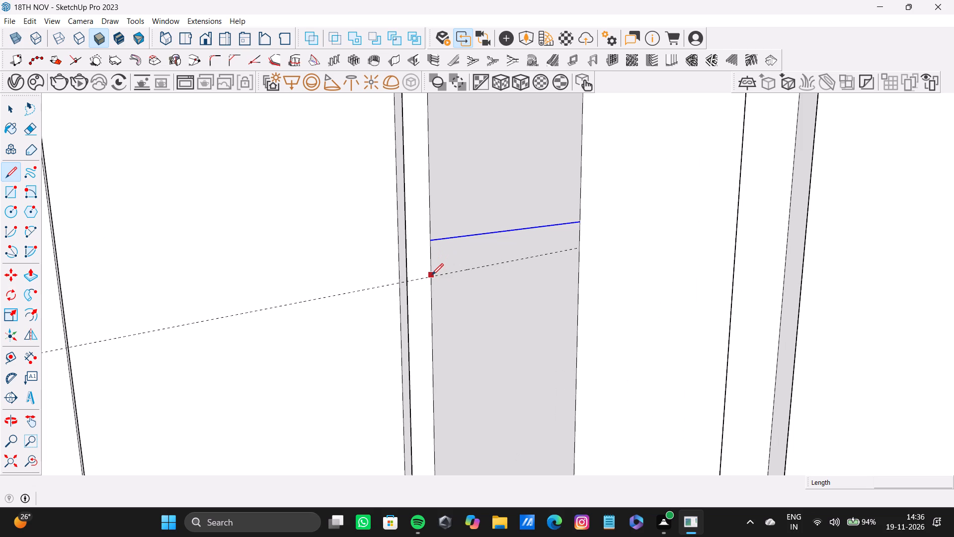
left_click(432, 275)
key("space")
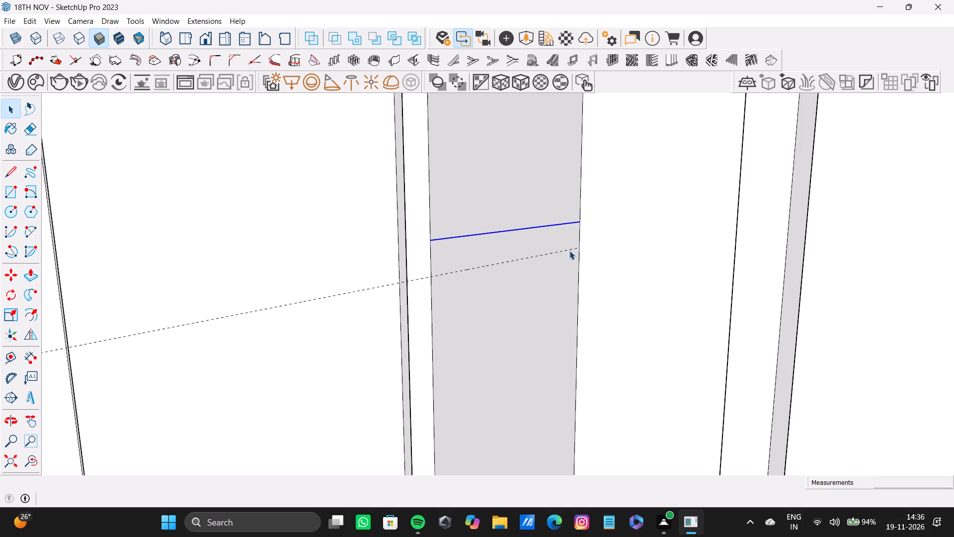
key("l")
scroll(475, 277, "up", 5)
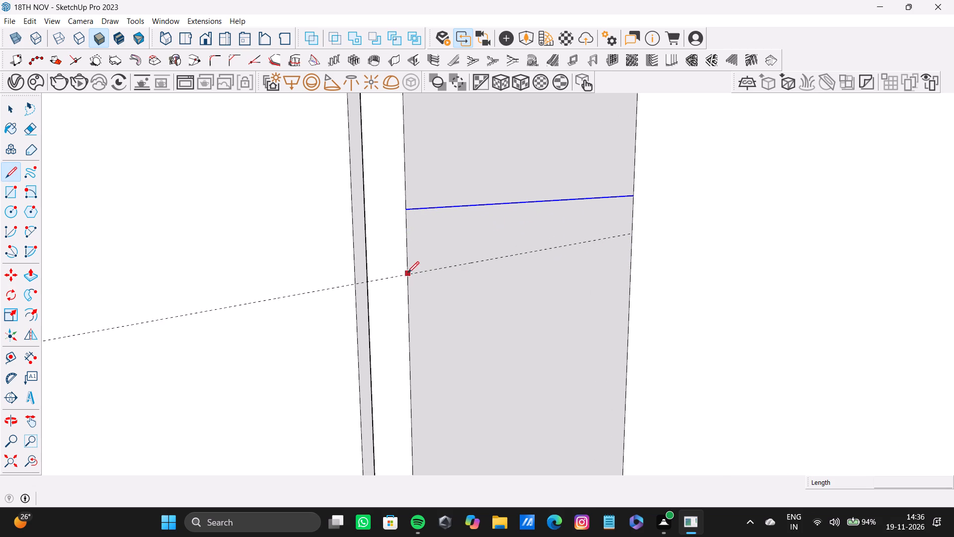
scroll(426, 273, "up", 5)
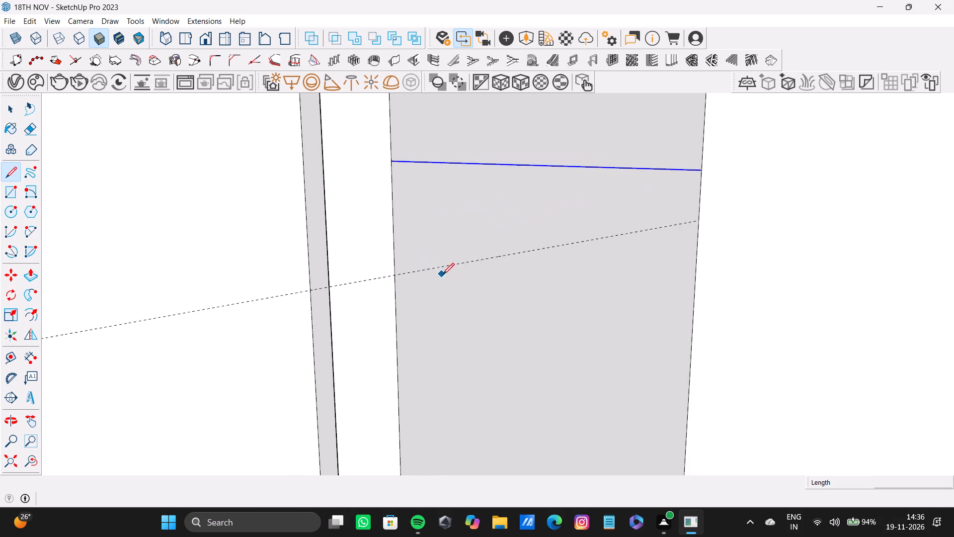
middle_click_drag(443, 274, 401, 279)
left_click_drag(406, 270, 418, 266)
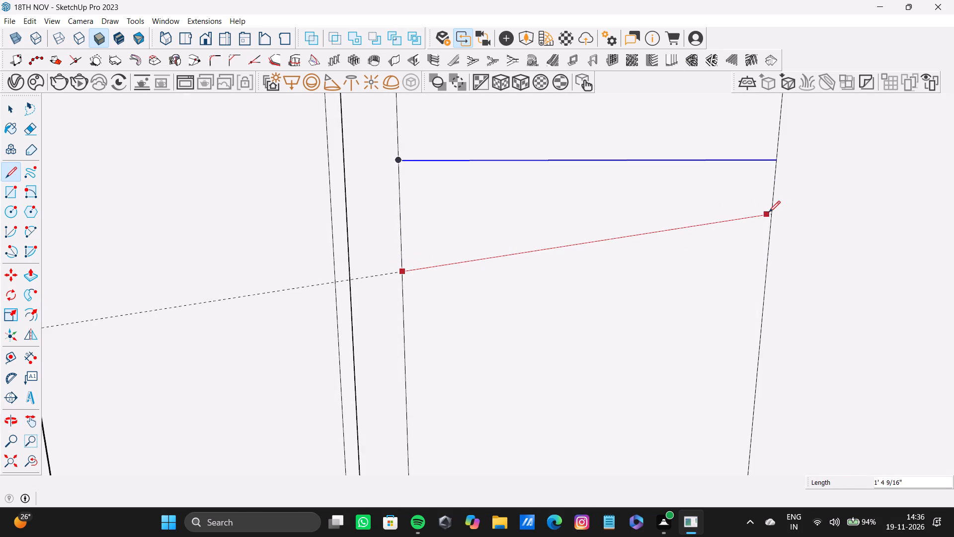
left_click(775, 212)
key("space")
Place a guide line 2" below the fourth division line from the top on the recess's side wall.
scroll(541, 267, "down", 8)
middle_click_drag(538, 281, 505, 143)
scroll(527, 216, "down", 4)
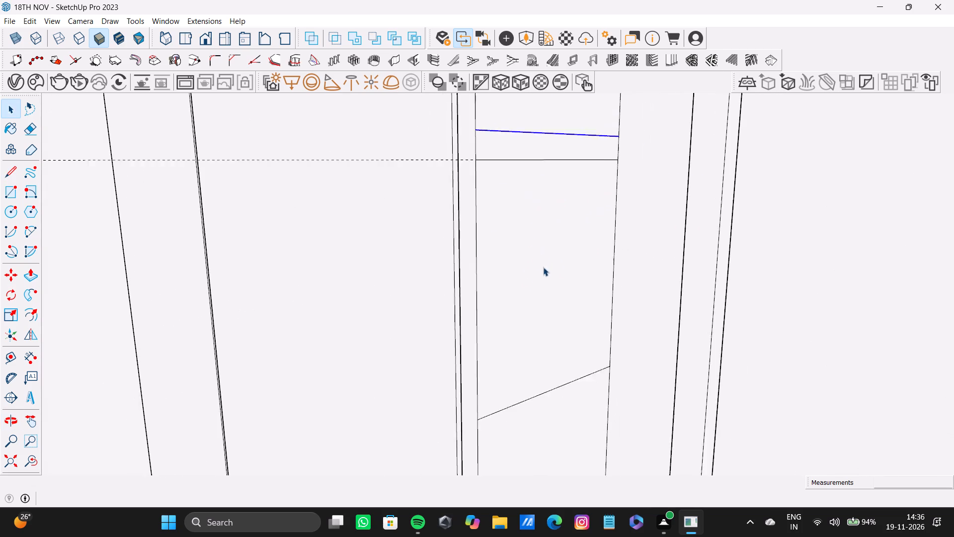
middle_click_drag(543, 268, 543, 213)
key("t")
left_click(539, 342)
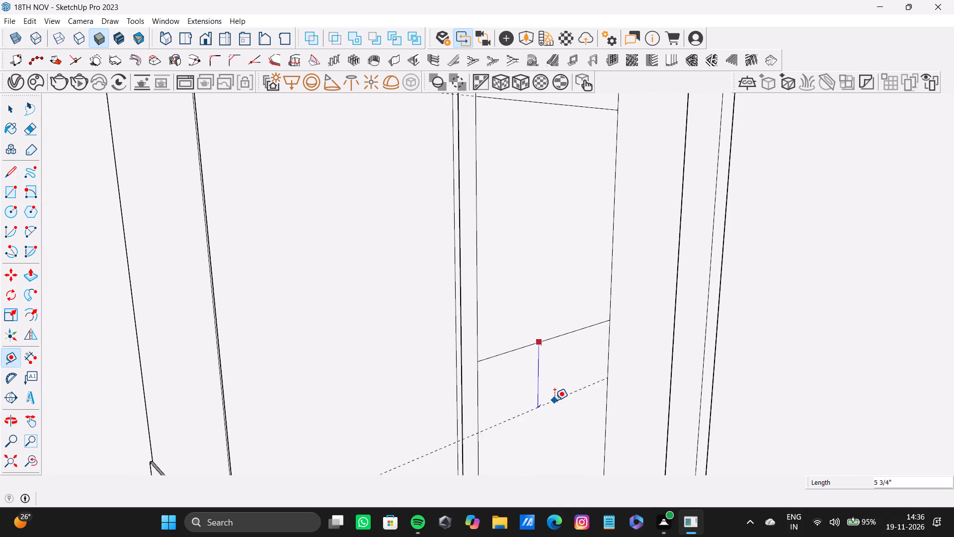
key("2")
key("shift+quotedbl")
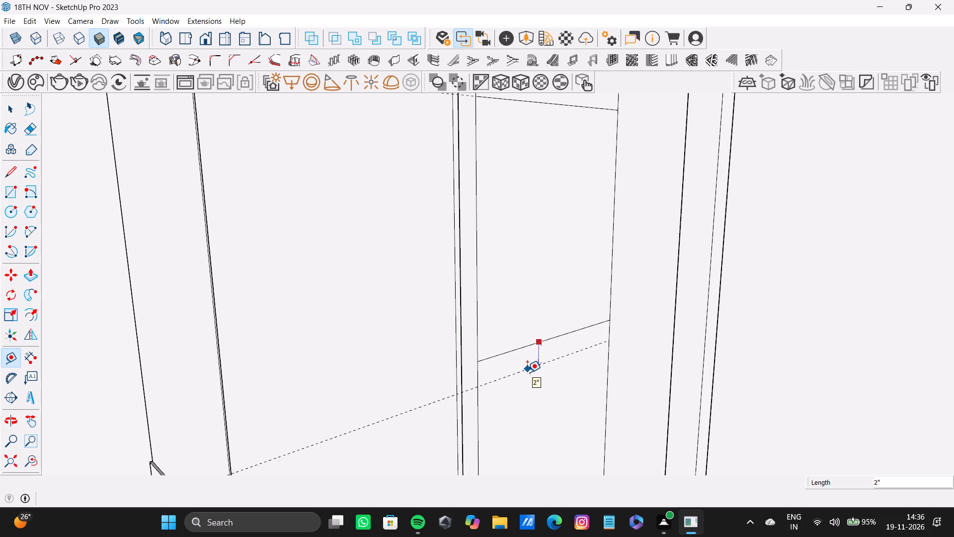
type("2\"")
key("Return")
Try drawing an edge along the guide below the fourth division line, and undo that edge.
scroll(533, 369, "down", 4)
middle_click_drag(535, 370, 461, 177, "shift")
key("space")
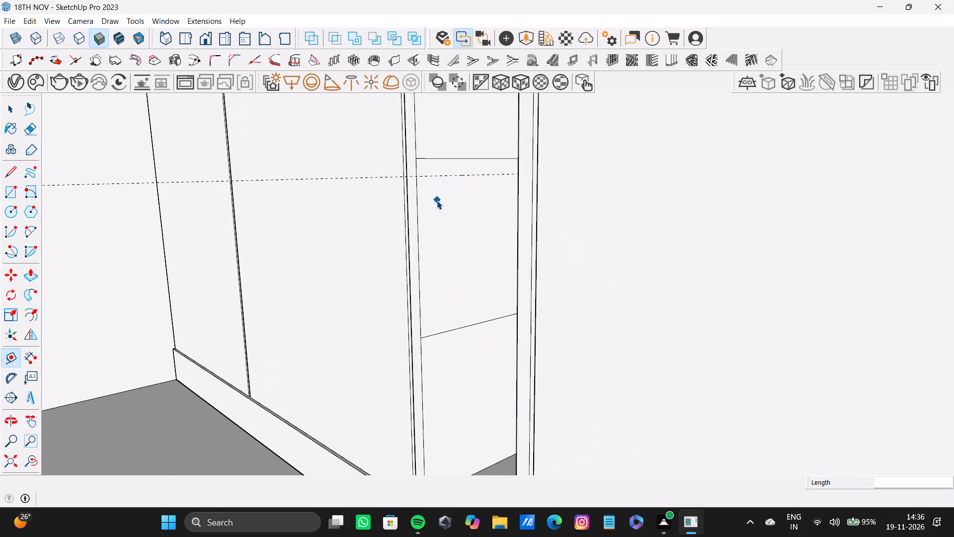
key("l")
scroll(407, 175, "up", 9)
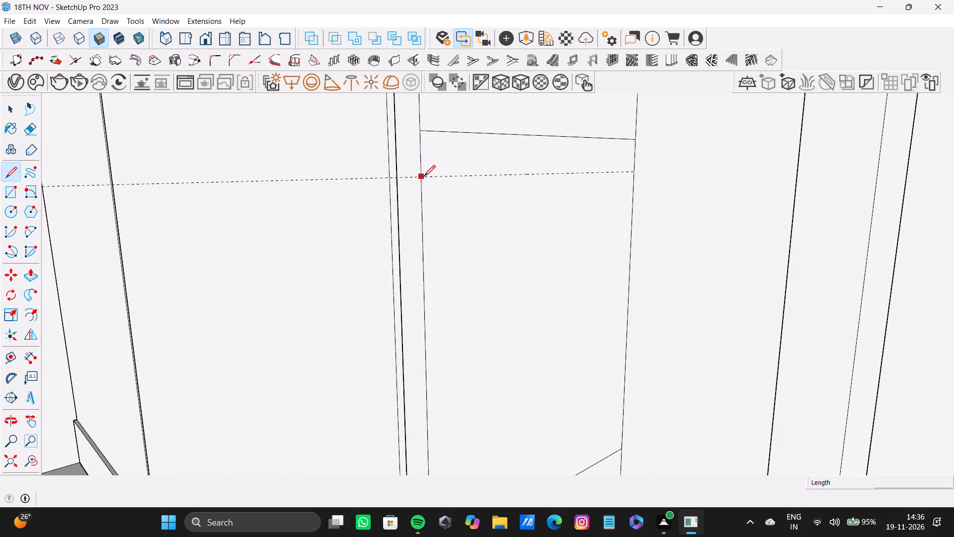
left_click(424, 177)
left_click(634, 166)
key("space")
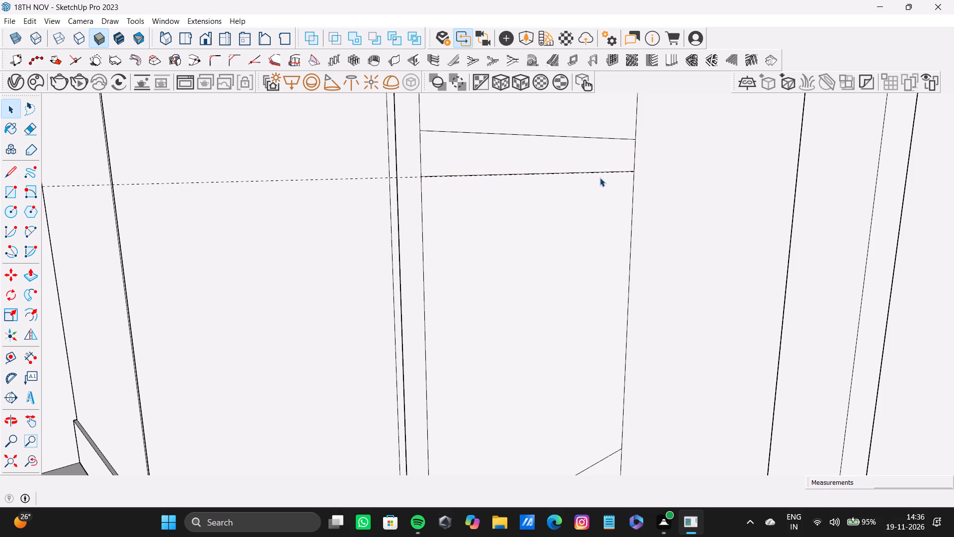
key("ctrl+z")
Draw an edge along the guide below the fourth division line, from the side wall's front edge to its back edge.
key("l")
scroll(430, 179, "up", 2)
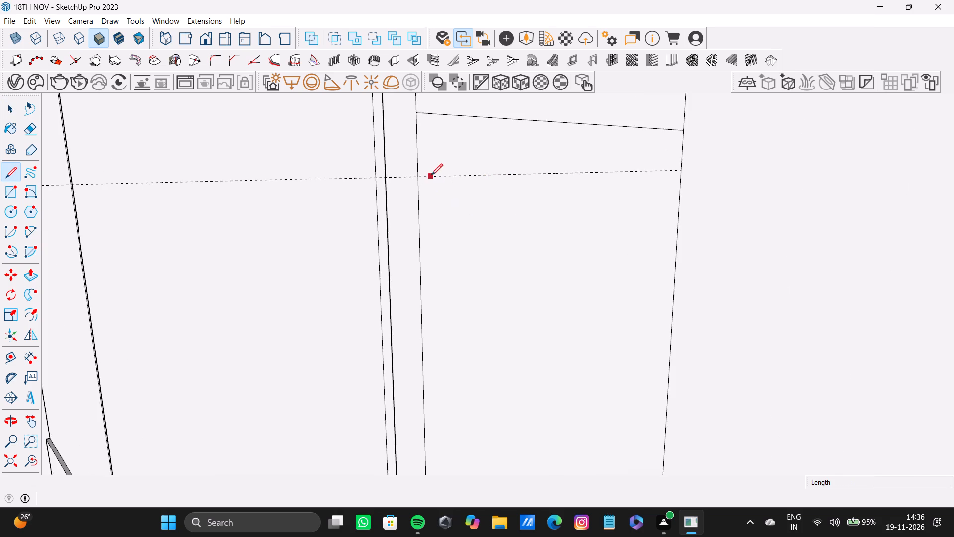
scroll(431, 175, "up", 4)
left_click(414, 178)
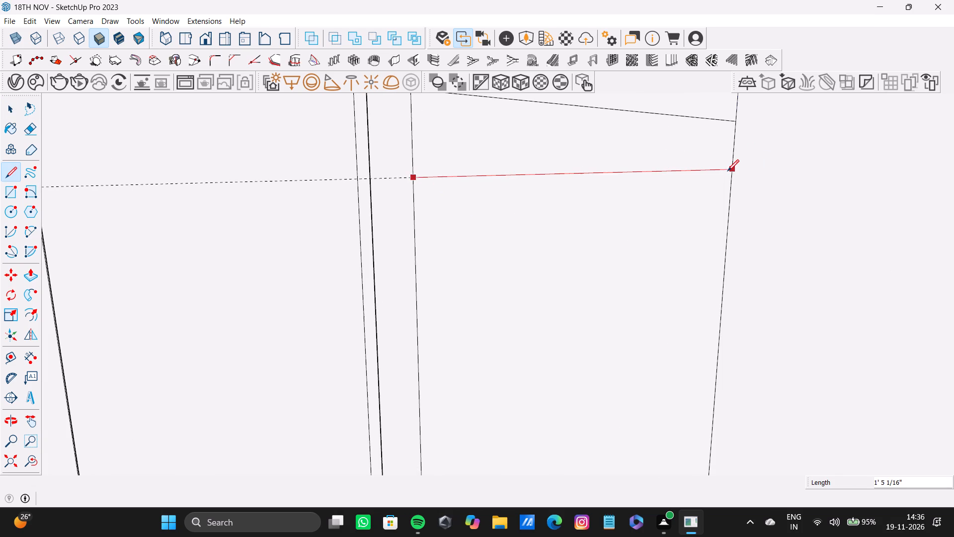
left_click(728, 171)
Place a guide line 2" below the lowest division line on the recess's side wall.
scroll(495, 218, "down", 7)
middle_click_drag(498, 216, 492, 167, "shift")
scroll(541, 339, "down", 5)
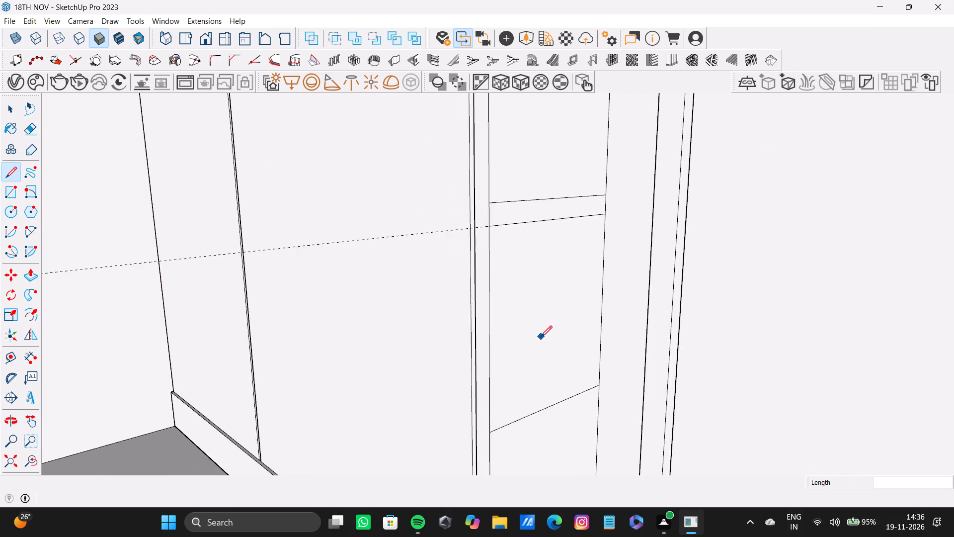
middle_click_drag(541, 338, 493, 210, "shift")
scroll(515, 299, "up", 3)
key("space")
key("t")
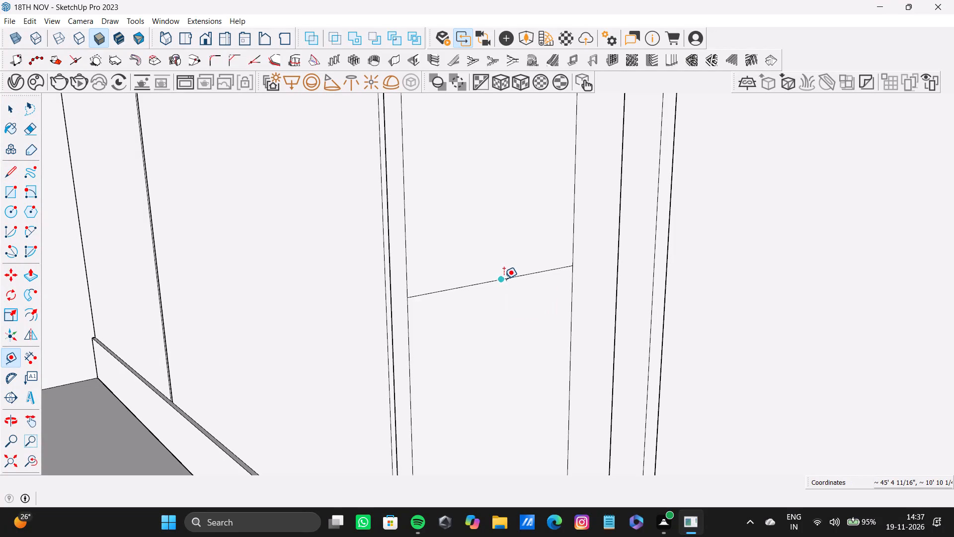
left_click(472, 285)
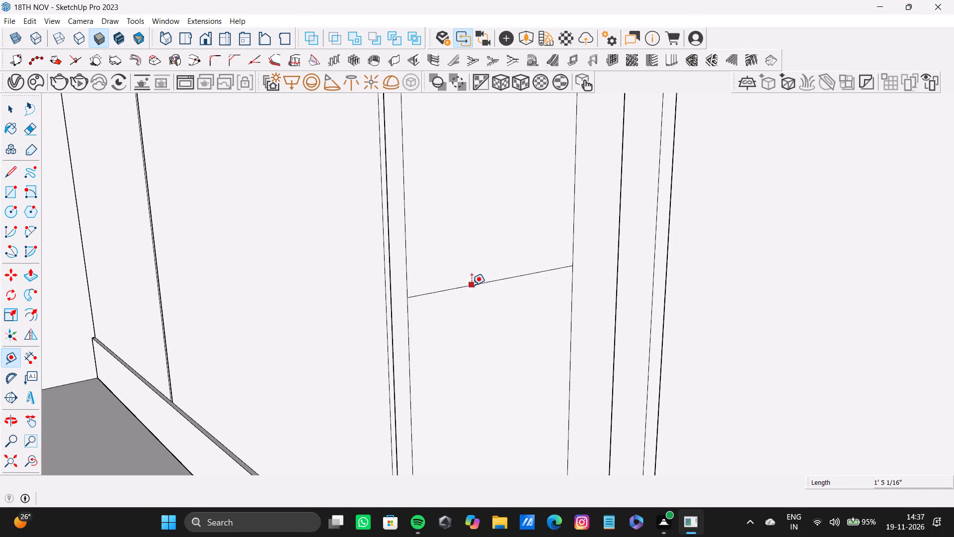
type("2\"")
key("Return")
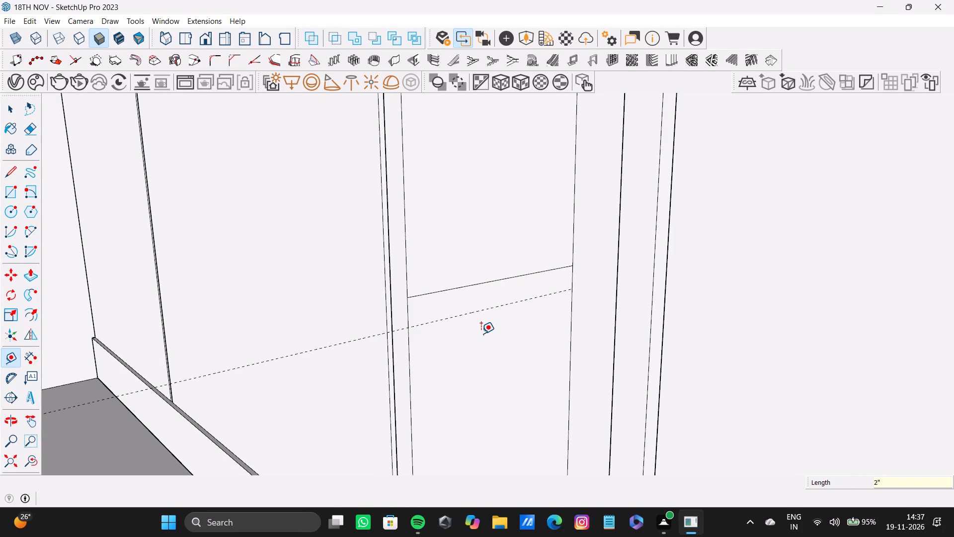
Draw an edge along the guide below the lowest division line to close the fifth shelf strip.
key("l")
scroll(429, 322, "up", 3)
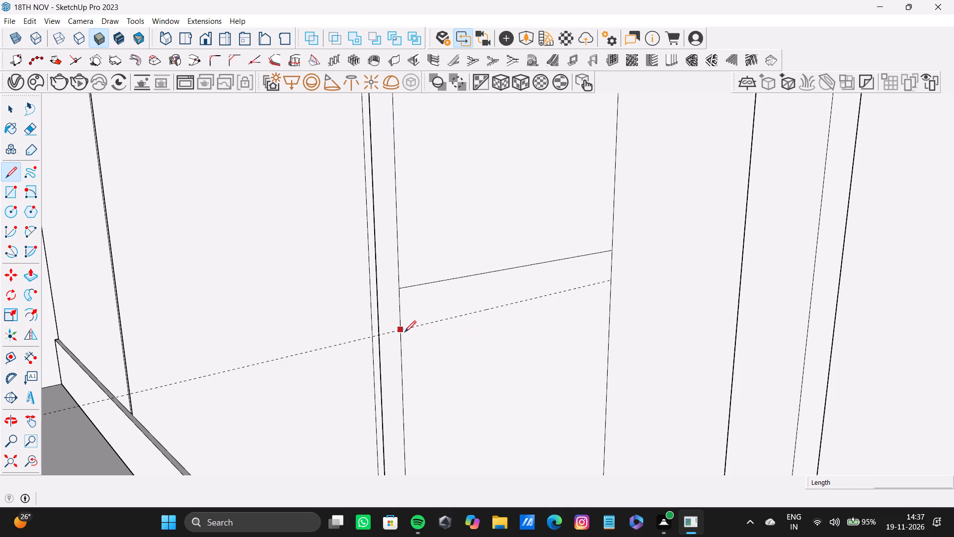
left_click(401, 331)
left_click(609, 278)
key("space")
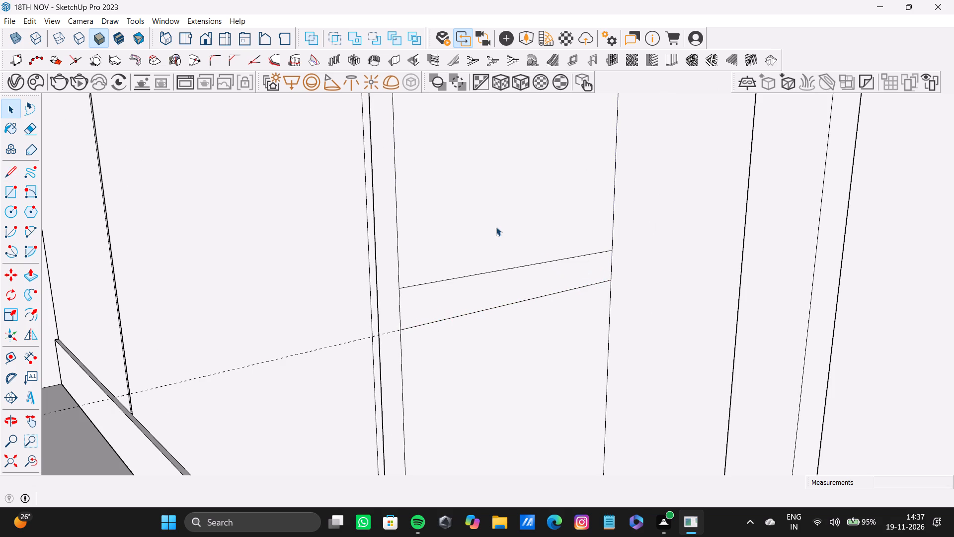
Extrude the topmost 2" strip about 1' 3 15/16" across the recess to the opposite side wall as a shelf.
scroll(498, 230, "down", 15)
middle_click_drag(490, 200, 541, 311, "shift")
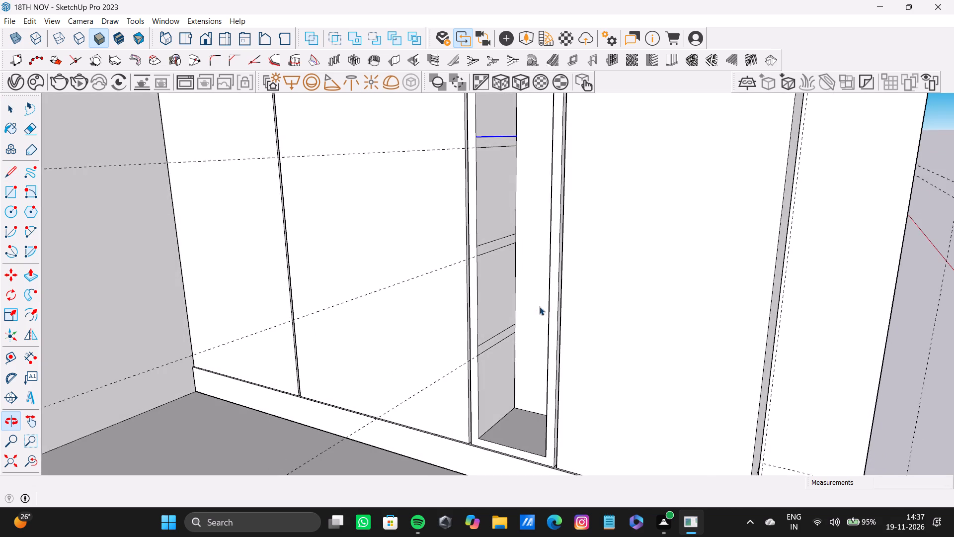
scroll(505, 234, "down", 3)
middle_click_drag(504, 212, 475, 379, "shift")
scroll(475, 238, "down", 3)
middle_click_drag(474, 236, 464, 273, "shift")
scroll(446, 248, "up", 8)
key("space")
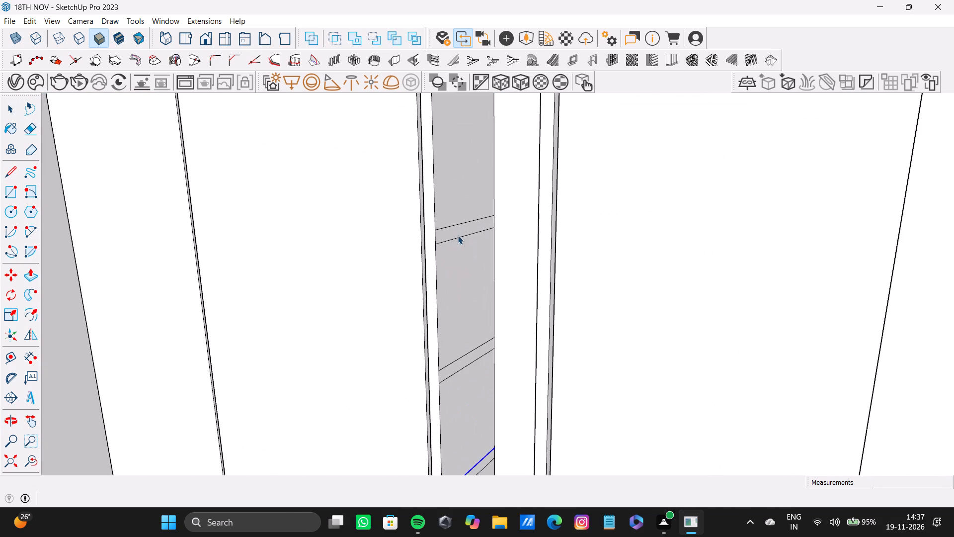
left_click(457, 229)
key("p")
left_click_drag(457, 229, 559, 241)
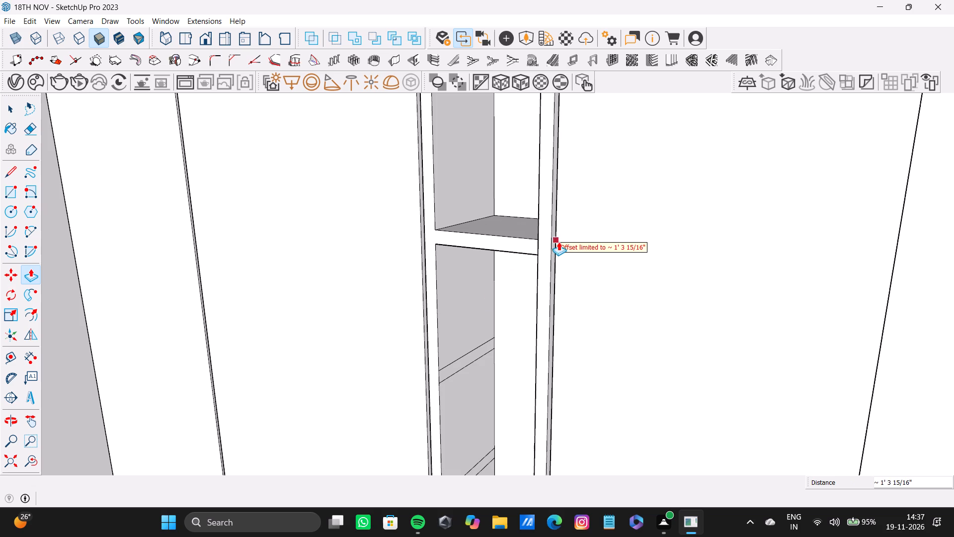
Extrude the second strip from the top about 1' 3 15/16" across the recess to the opposite side wall.
key("space")
left_click(481, 350)
key("p")
left_click_drag(482, 351, 622, 365)
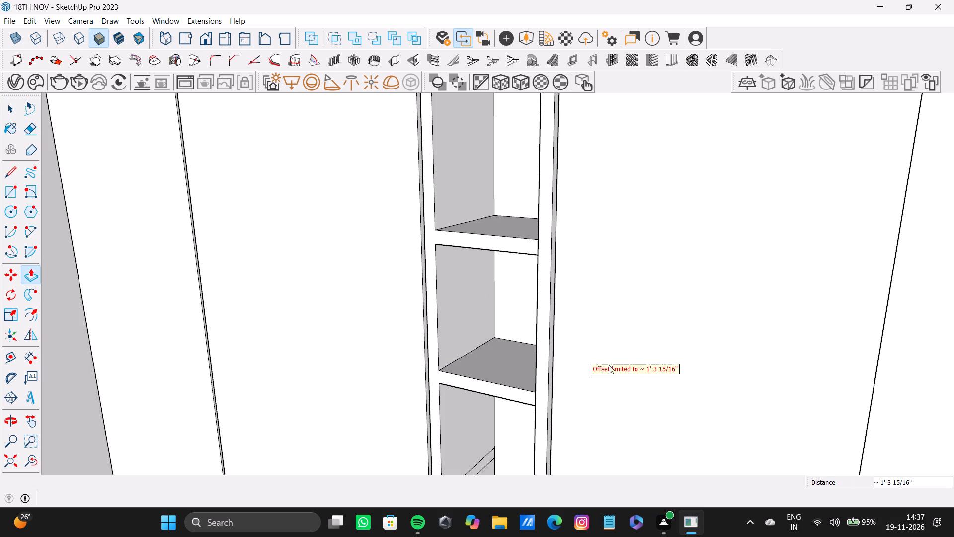
Extrude the third strip from the top across the recess, about 1' 3 15/16", to the opposite side wall.
scroll(568, 361, "down", 2)
middle_click_drag(551, 362, 556, 157, "shift")
key("space")
left_click(493, 292)
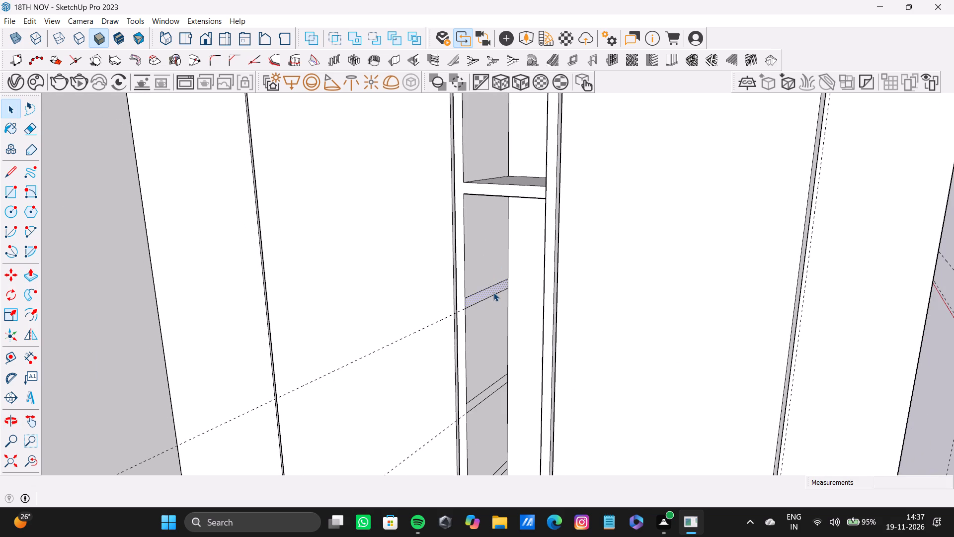
key("p")
left_click_drag(494, 292, 610, 312)
Extrude the fourth strip from the top about 1' 3 15/16" across the recess to the opposite side wall.
middle_click_drag(551, 306, 550, 168, "shift")
key("space")
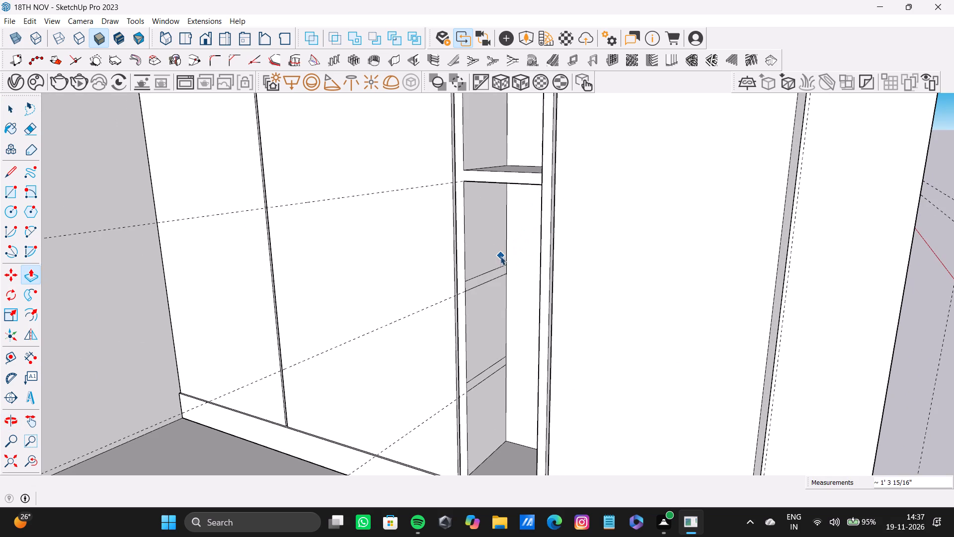
left_click(497, 272)
key("p")
left_click_drag(497, 273, 586, 292)
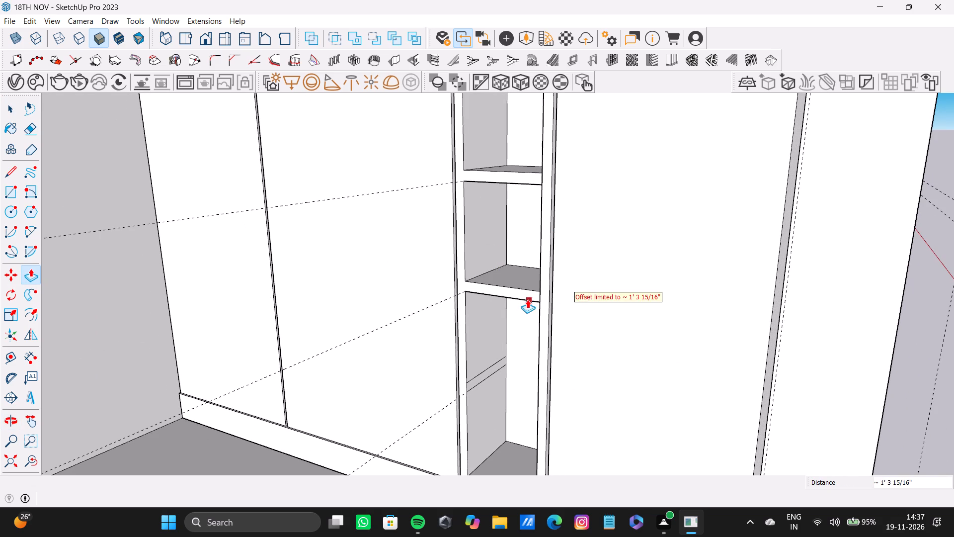
Extrude the lowest strip about 1' 3 15/16" across the recess to the opposite side wall as the fifth shelf.
middle_click_drag(527, 299, 529, 246, "shift")
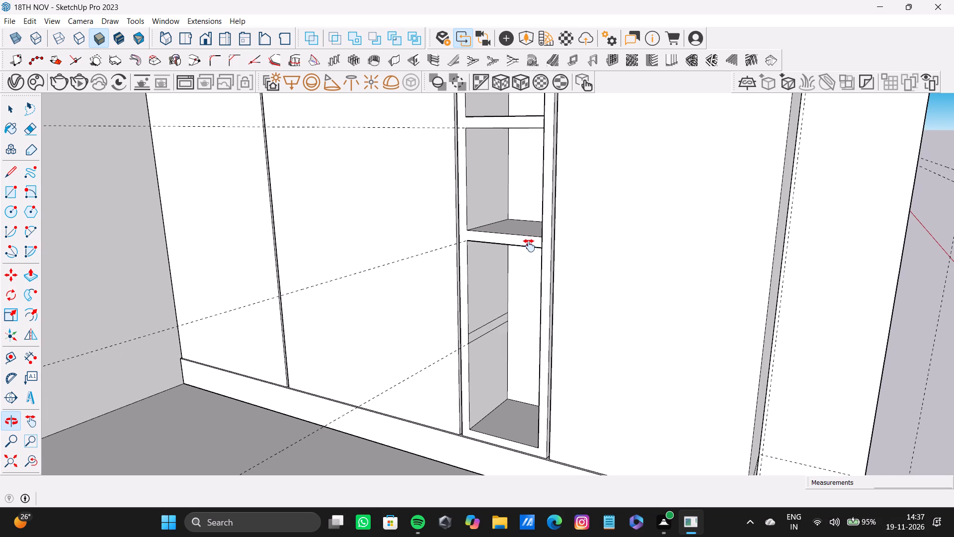
middle_click_drag(529, 246, 529, 247, "shift")
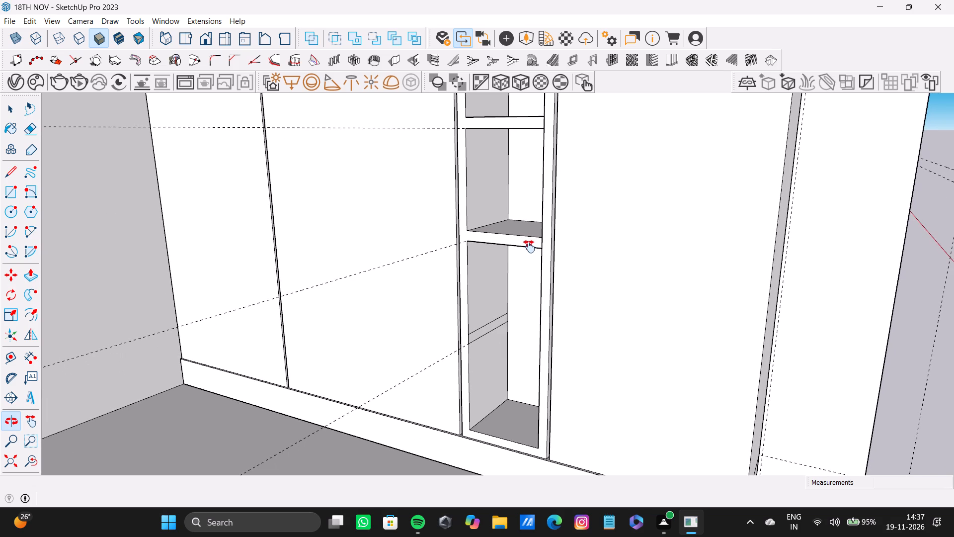
middle_click_drag(529, 247, 521, 209, "shift")
key("space")
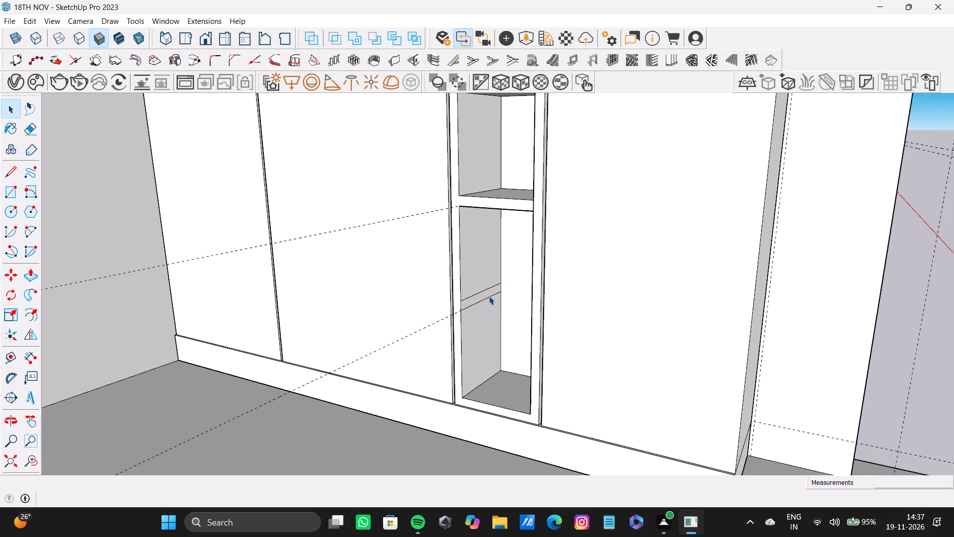
left_click(483, 298)
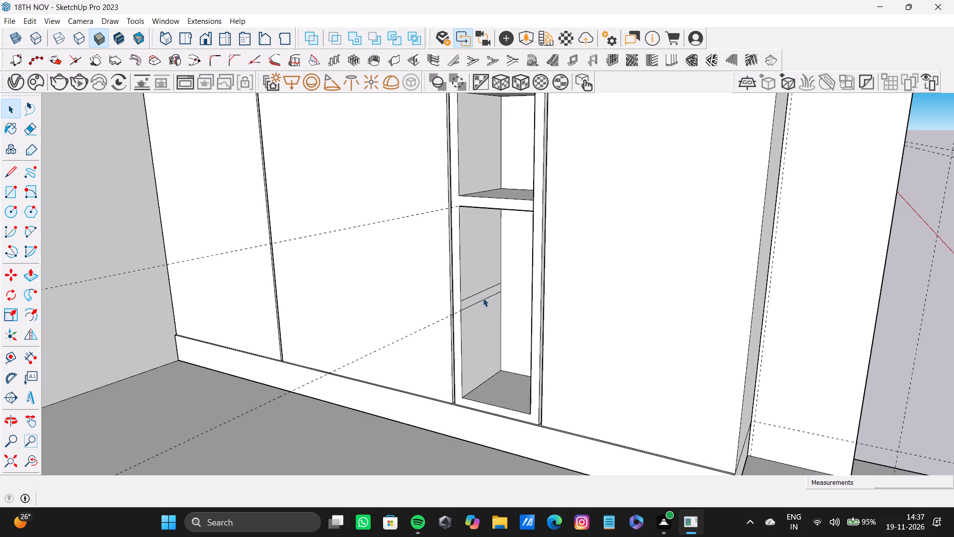
left_click(482, 296)
key("p")
left_click_drag(482, 296, 575, 323)
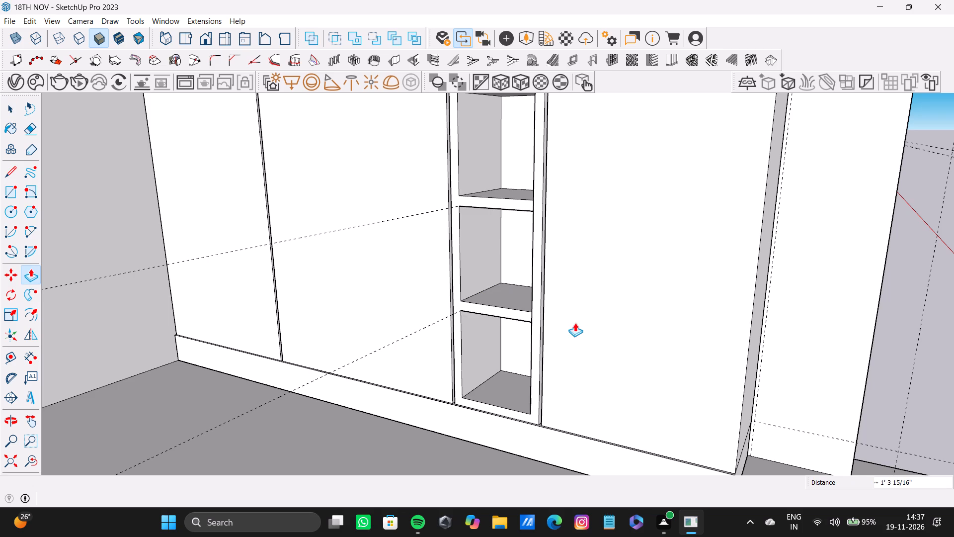
left_click_drag(575, 323, 576, 323)
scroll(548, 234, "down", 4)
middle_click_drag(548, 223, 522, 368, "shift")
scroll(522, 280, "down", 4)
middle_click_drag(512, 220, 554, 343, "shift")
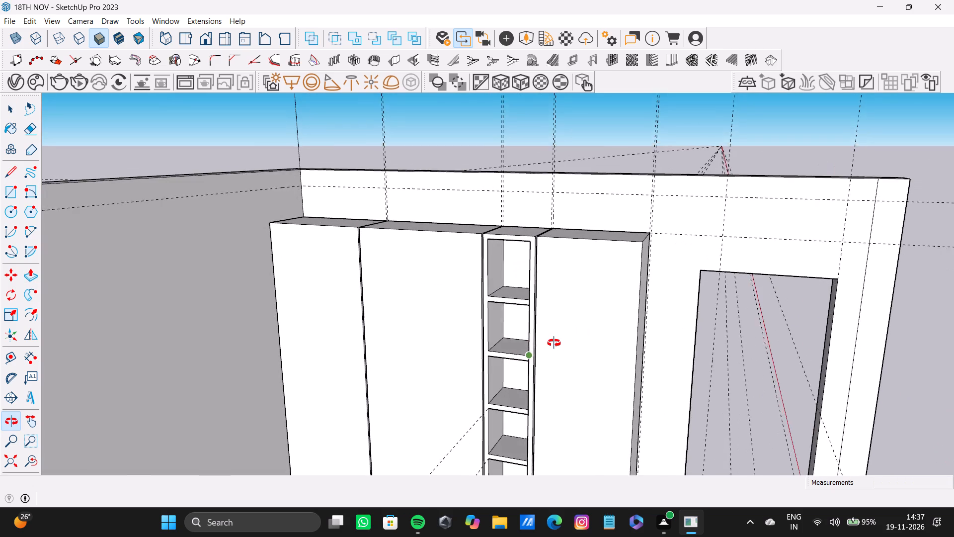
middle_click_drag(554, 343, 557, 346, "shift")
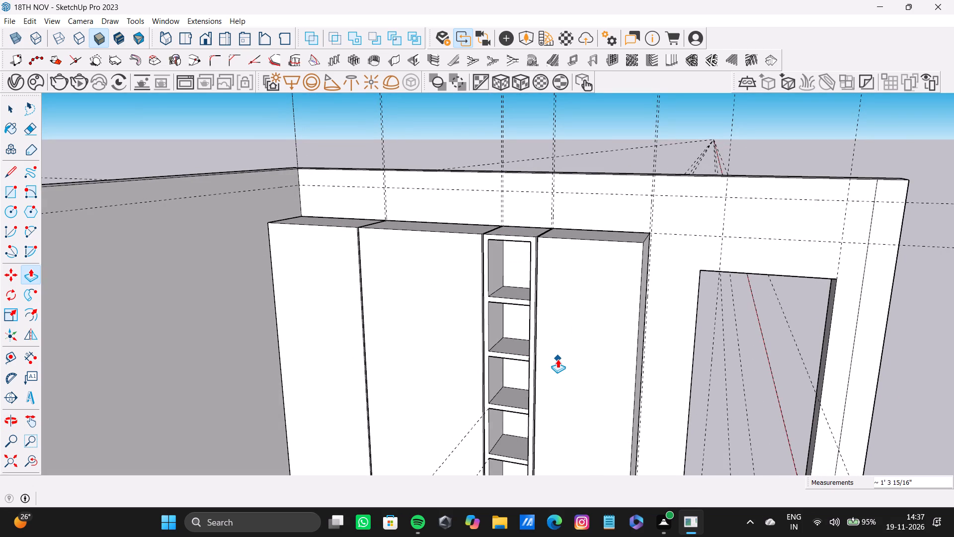
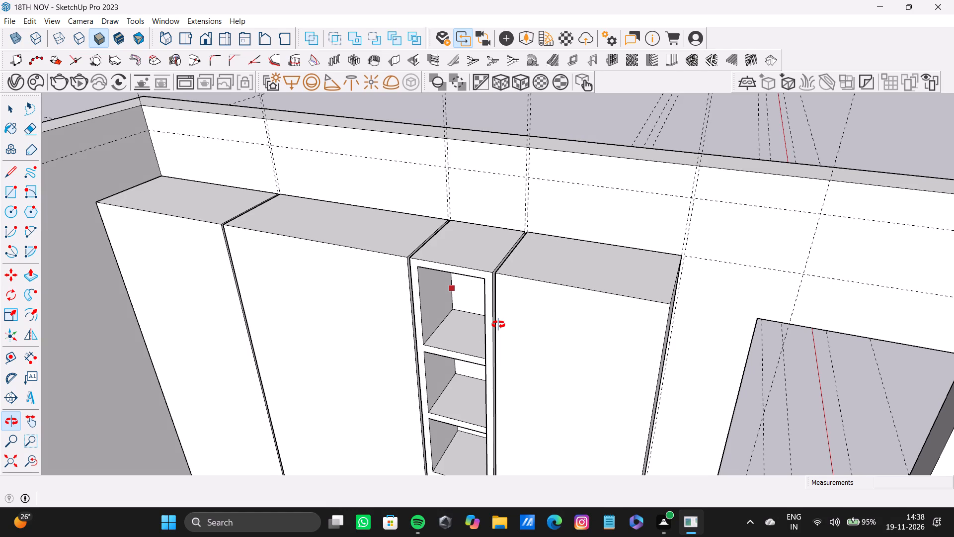
Examine the shelved niche and the full cabinet unit on the doorway wall from around and inside the room.
scroll(443, 296, "down", 4)
middle_click_drag(445, 296, 448, 262, "shift")
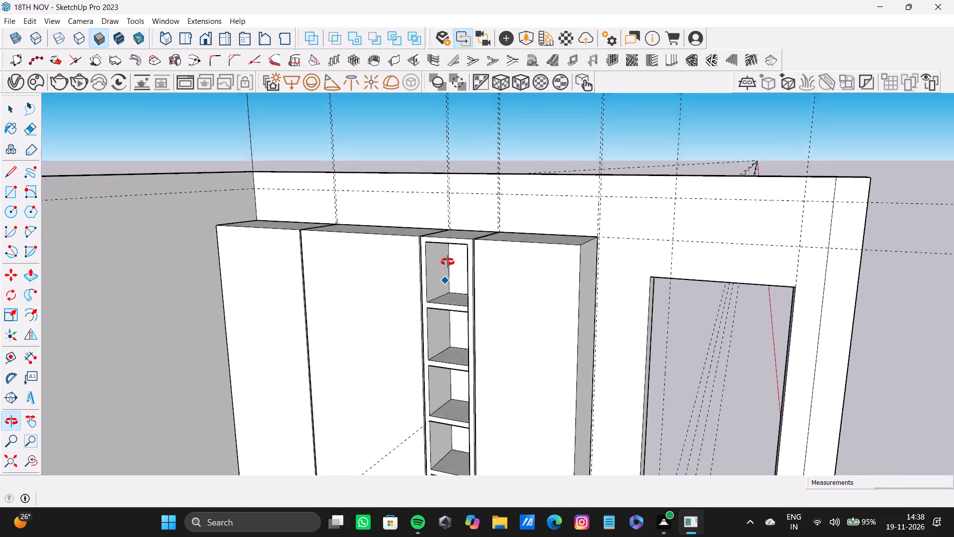
middle_click_drag(448, 262, 448, 250, "shift")
scroll(443, 275, "down", 6)
left_click(14, 462)
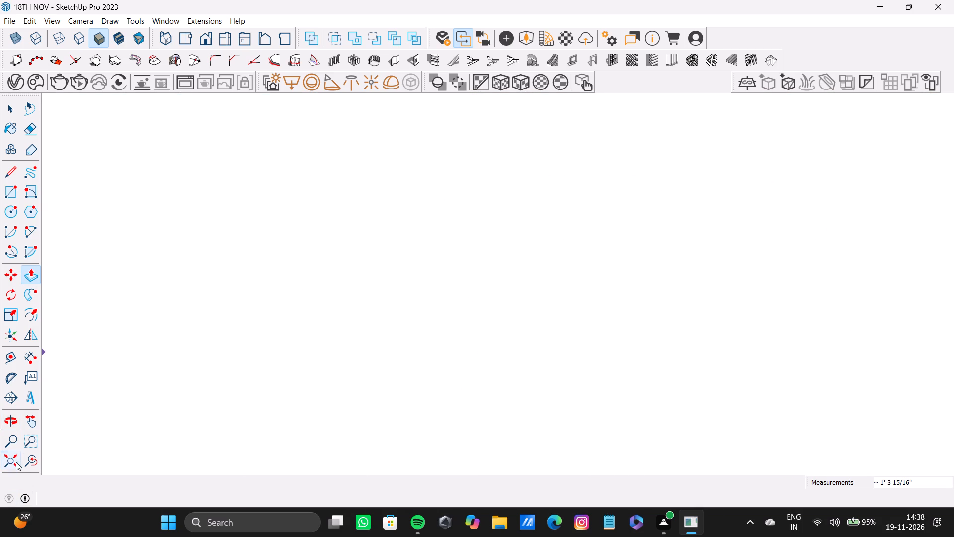
middle_click_drag(168, 408, 214, 398)
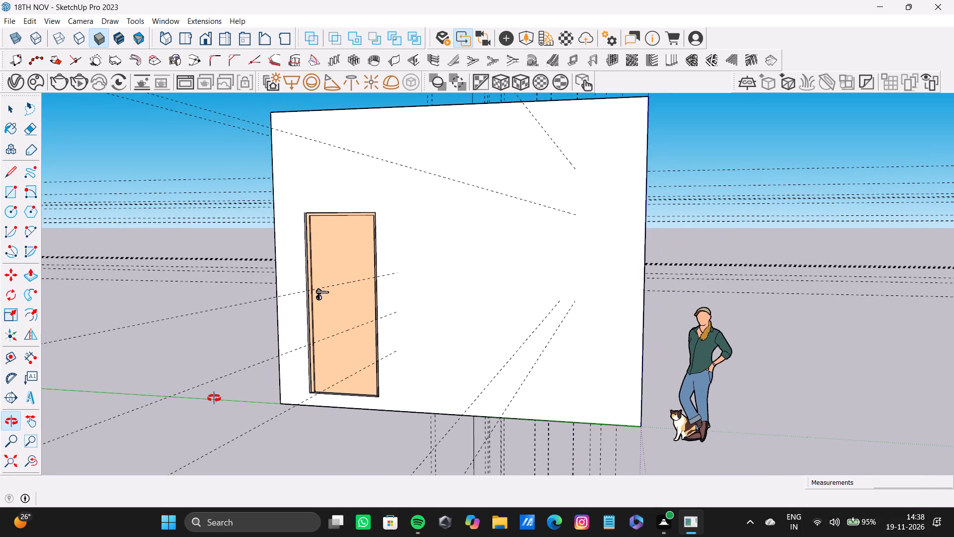
middle_click_drag(214, 398, 214, 399)
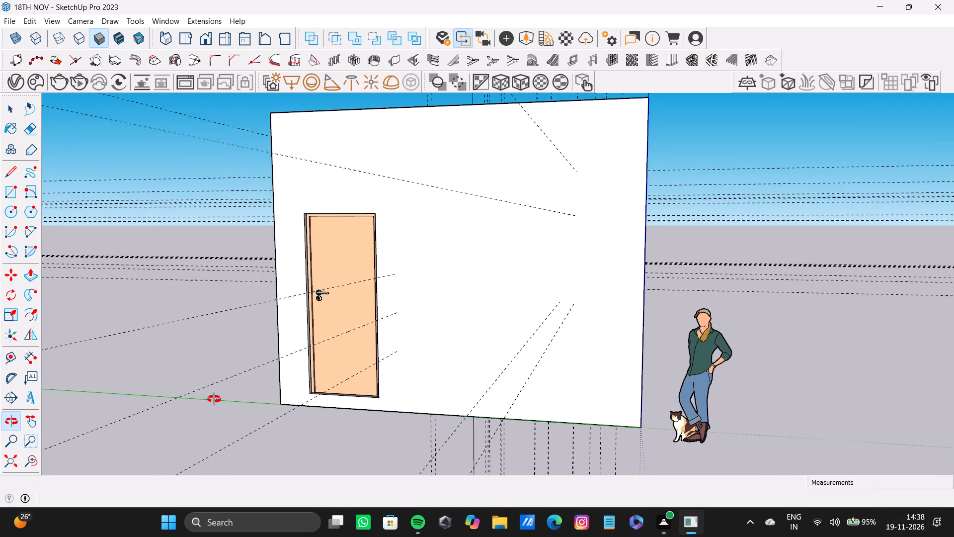
middle_click_drag(214, 399, 10, 403)
middle_click_drag(636, 239, 278, 313, "shift")
scroll(627, 264, "up", 4)
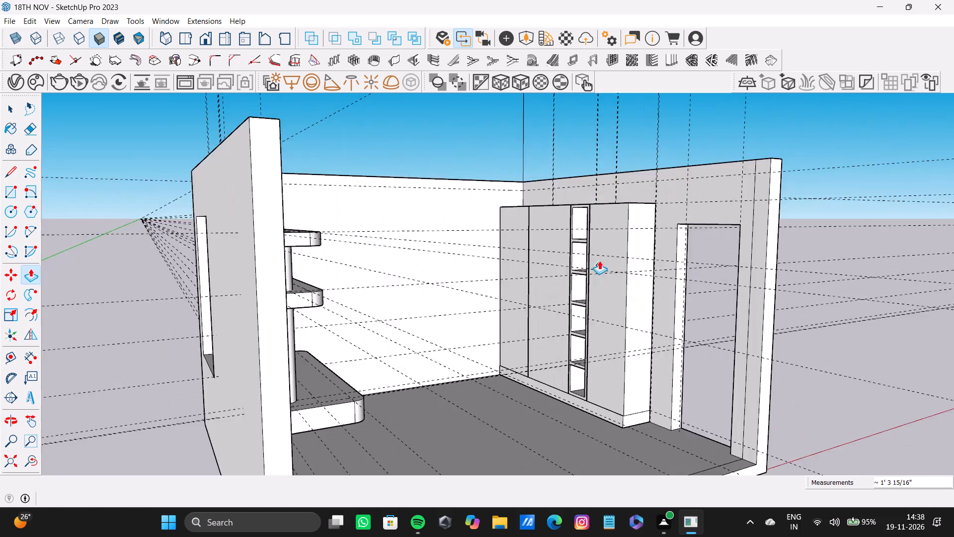
scroll(599, 261, "up", 4)
middle_click_drag(590, 264, 629, 413, "shift")
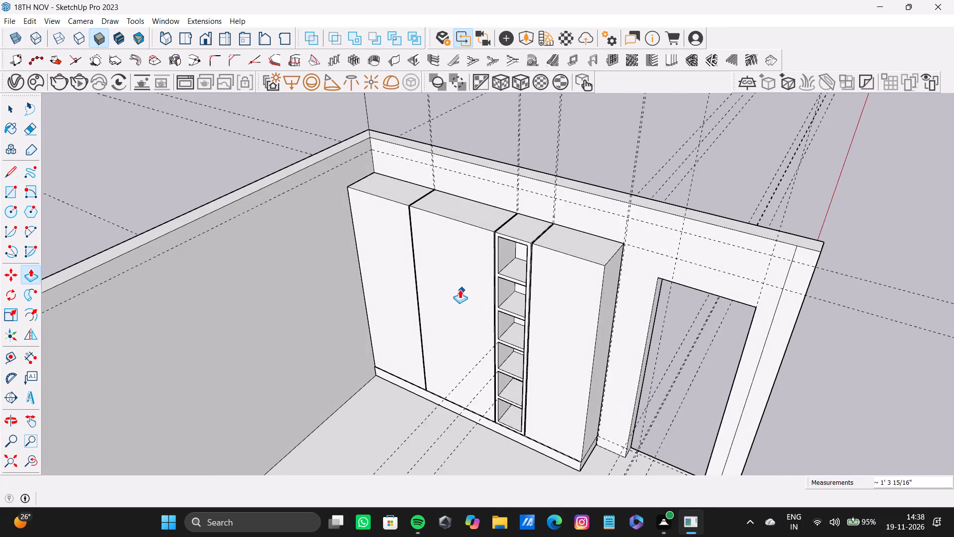
scroll(454, 288, "up", 1)
middle_click(453, 288)
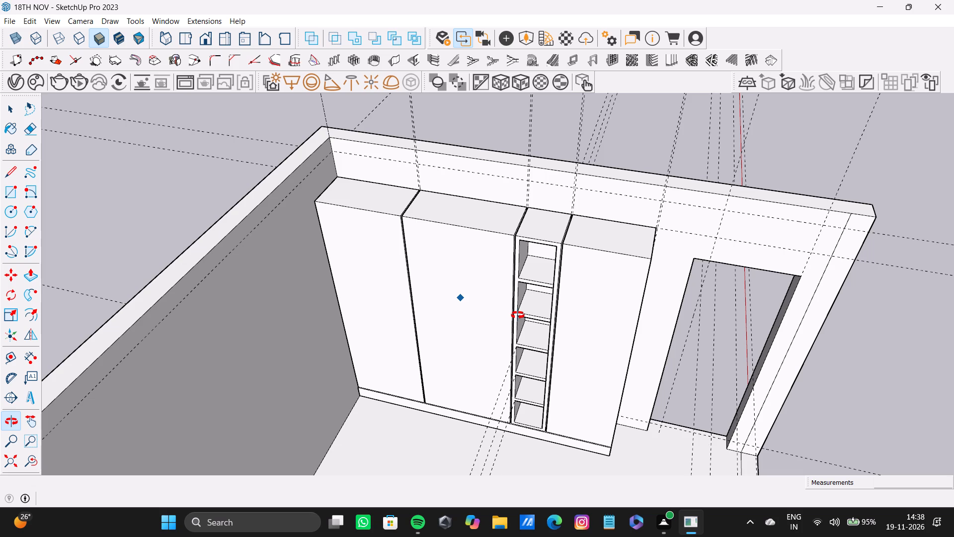
Select the front face of the cabinet section in the room corner, beside the adjoining long wall.
key("space")
left_click(365, 233)
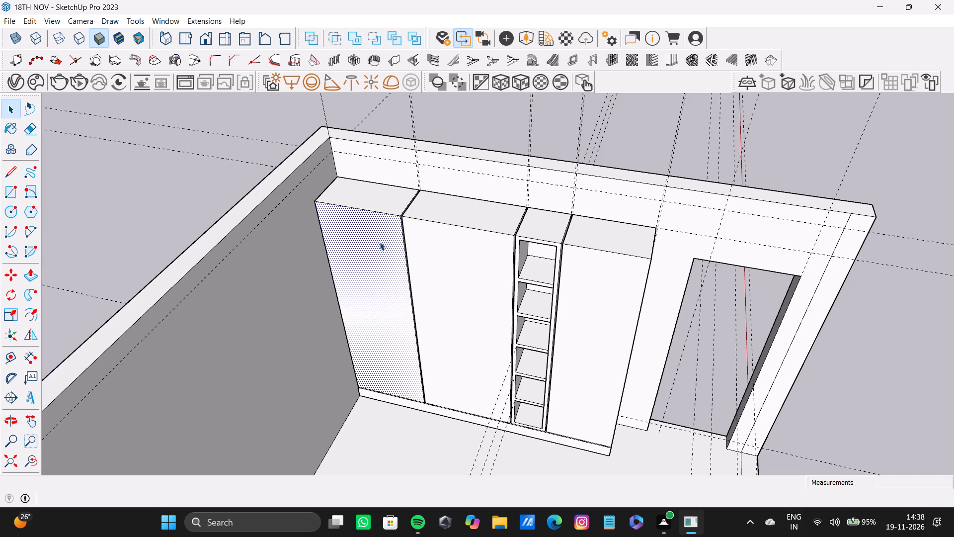
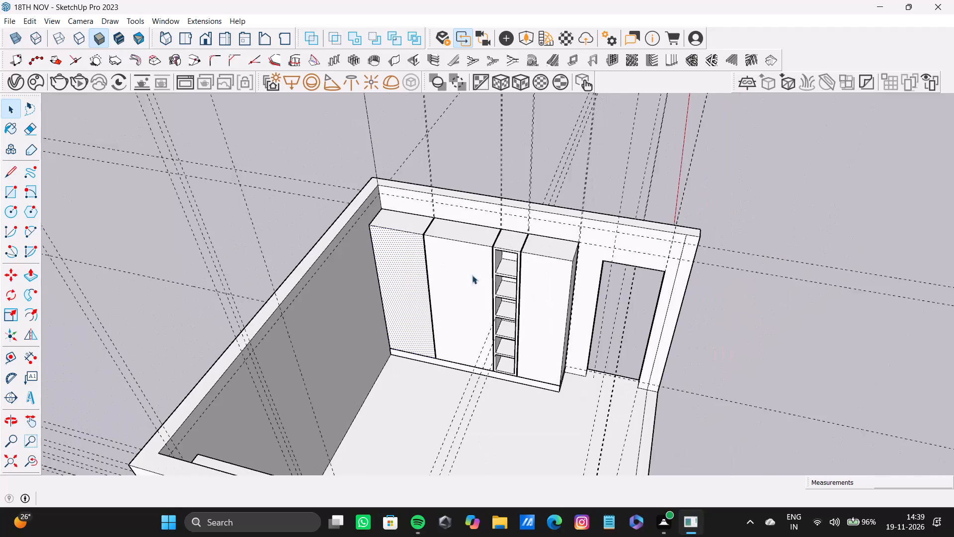
Start offsetting the outline of the corner cabinet section's front face, beside the long wall.
middle_click_drag(472, 290, 426, 289)
scroll(364, 259, "up", 7)
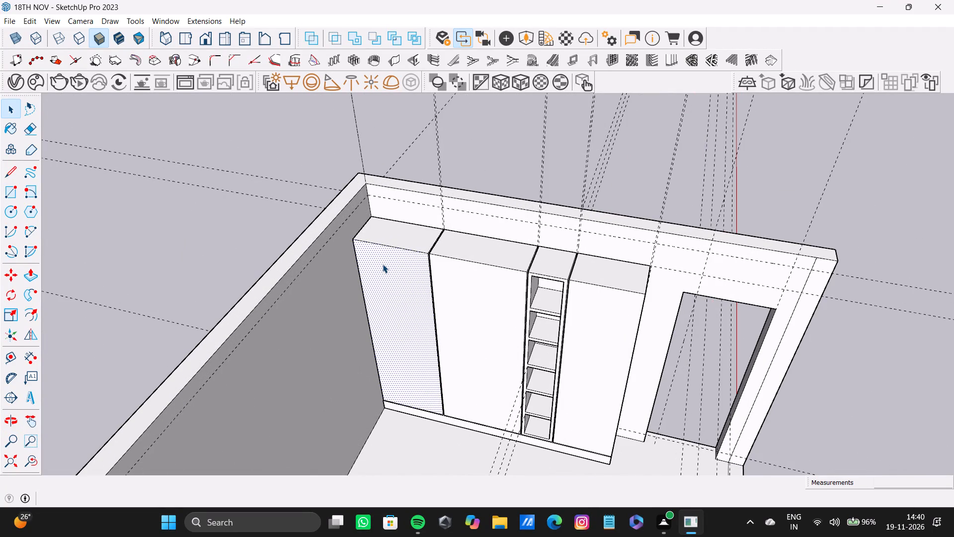
key("space")
key("f")
left_click(402, 288)
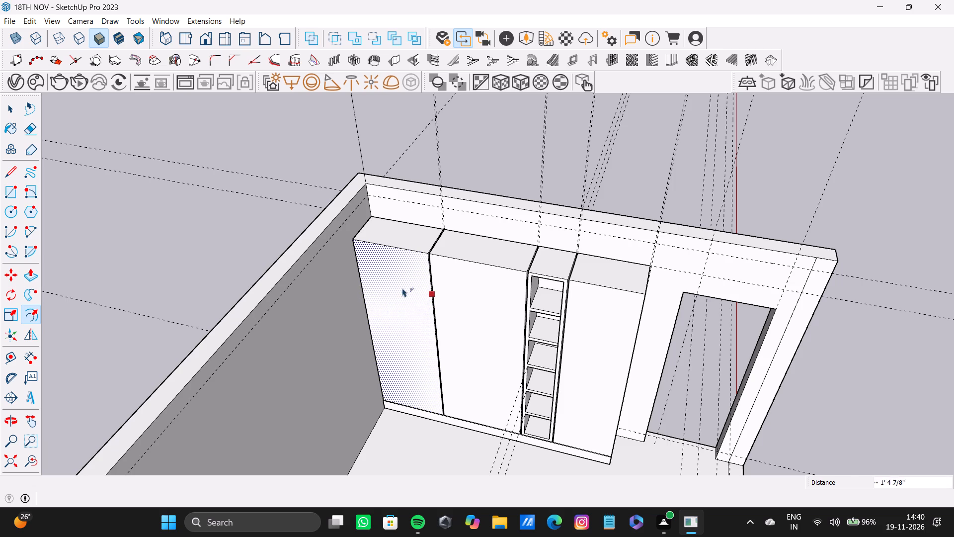
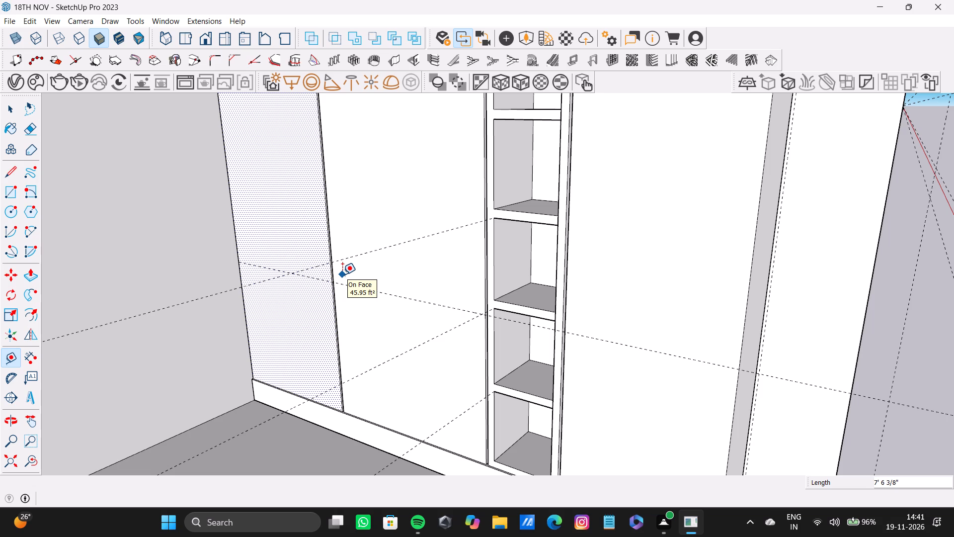
Examine the cabinet wall from the corner section across the shelved niche to the doorway, including the base plinth.
scroll(377, 270, "down", 5)
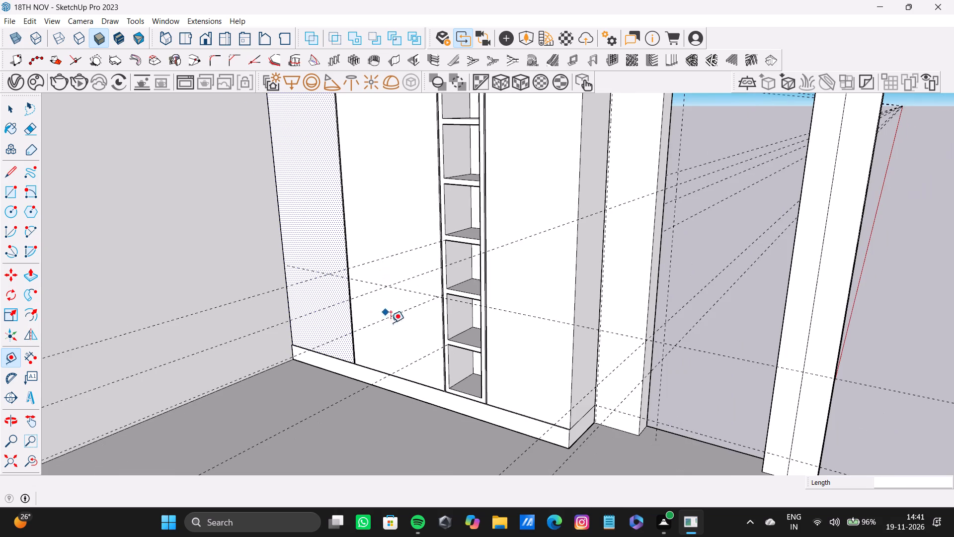
middle_click_drag(402, 330, 399, 334, "shift")
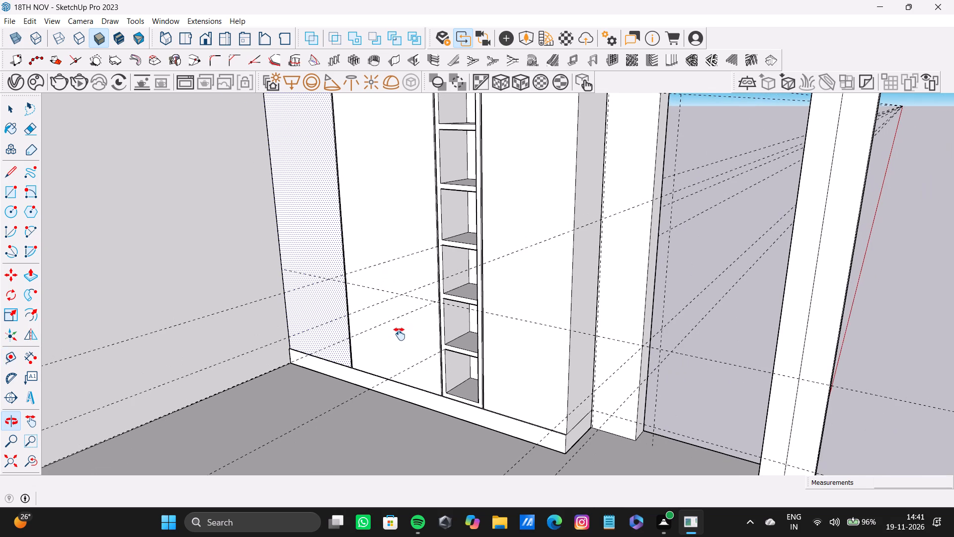
middle_click_drag(399, 334, 399, 332, "shift")
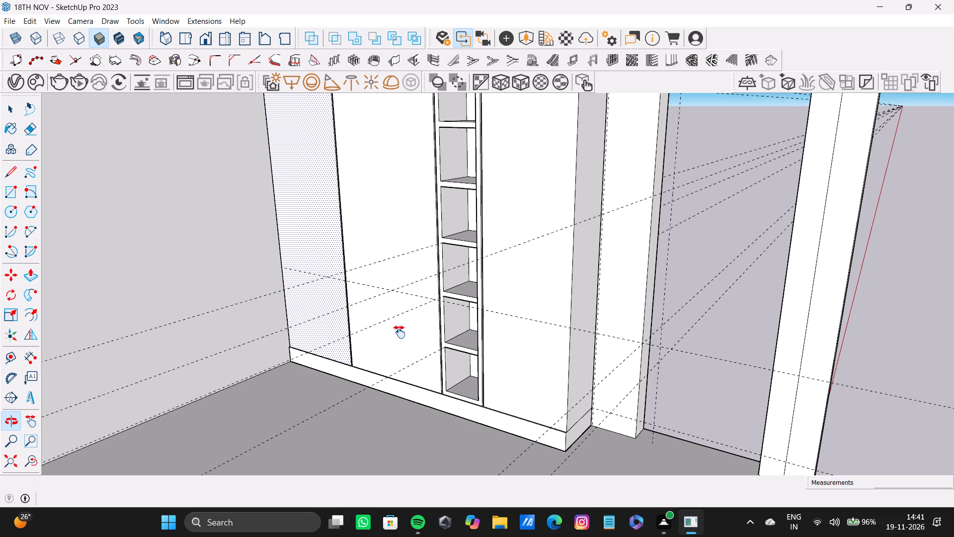
middle_click_drag(399, 332, 399, 331, "shift")
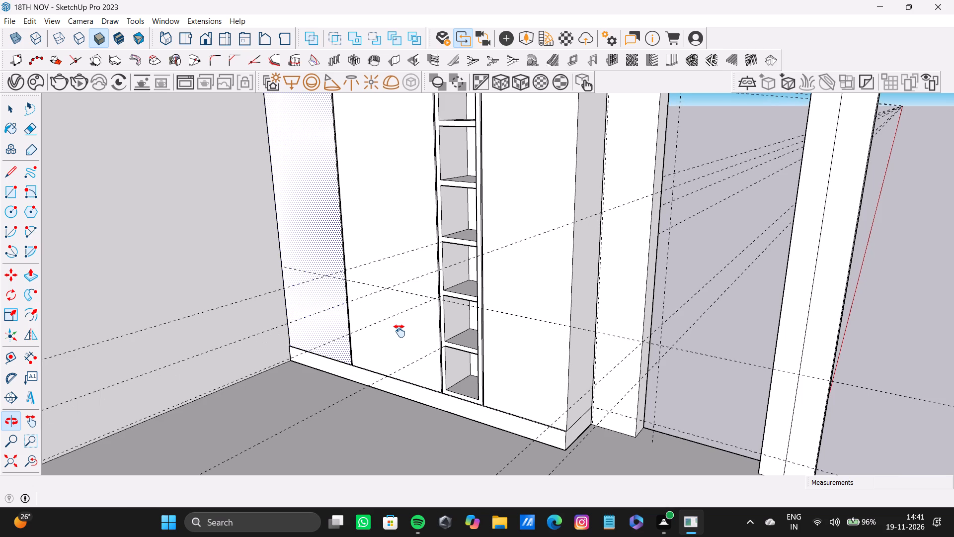
middle_click_drag(399, 331, 399, 329, "shift")
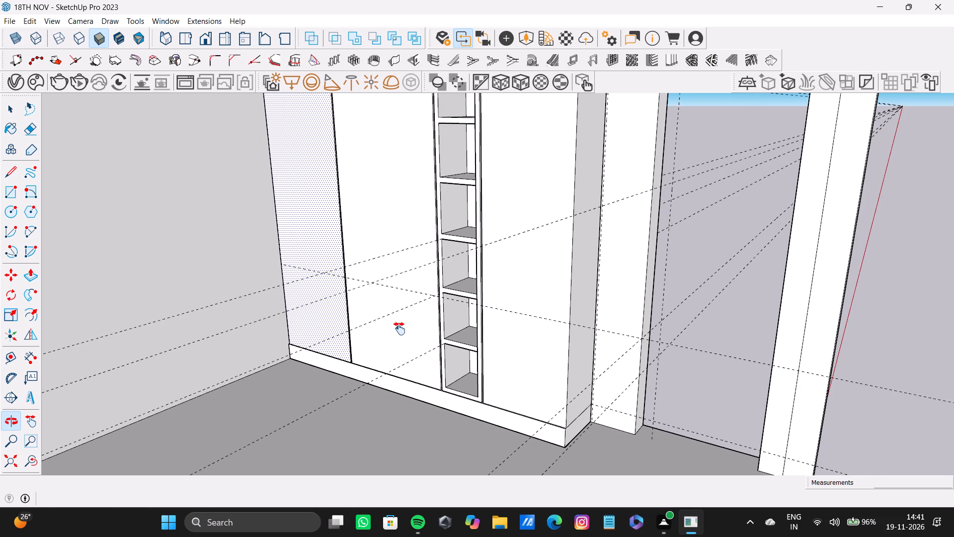
middle_click_drag(399, 329, 404, 322, "shift")
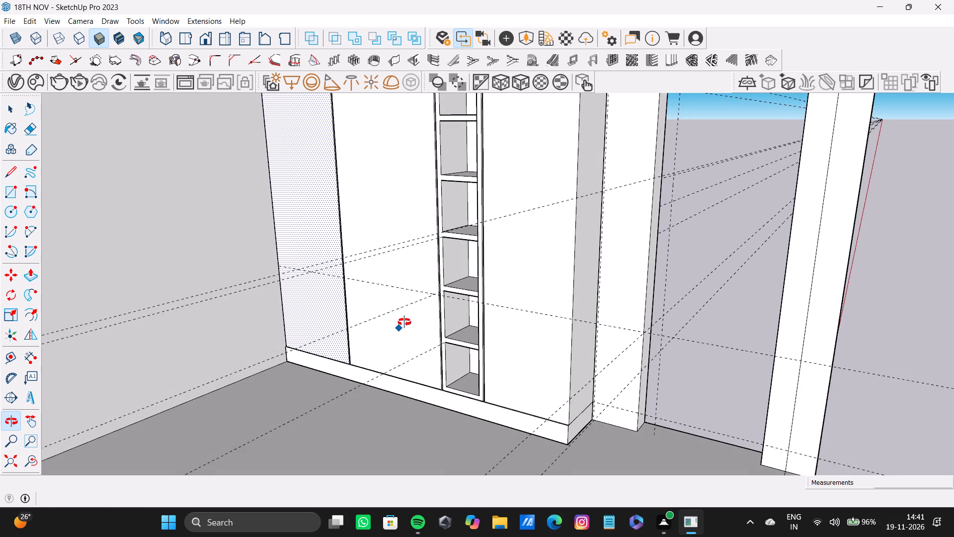
middle_click_drag(404, 322, 403, 311, "shift")
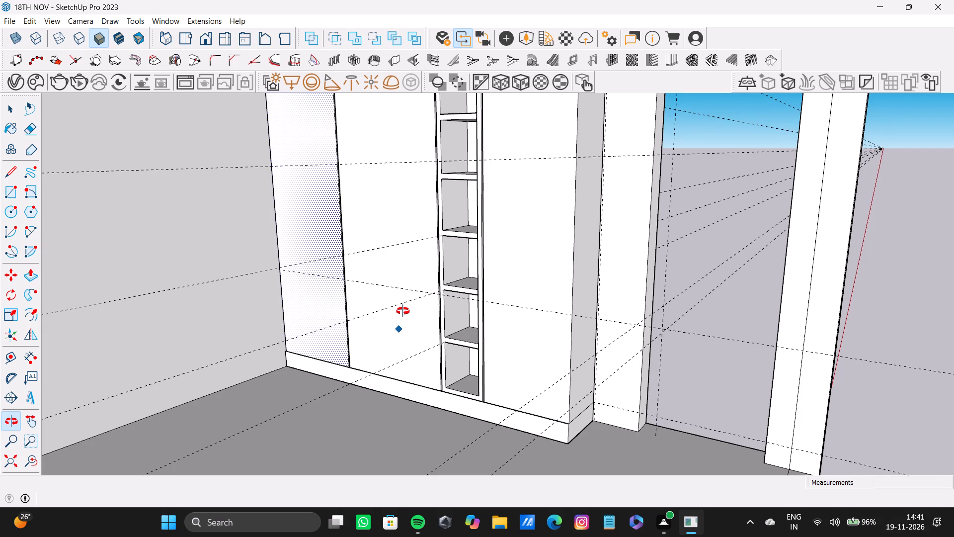
middle_click_drag(403, 311, 403, 311, "shift")
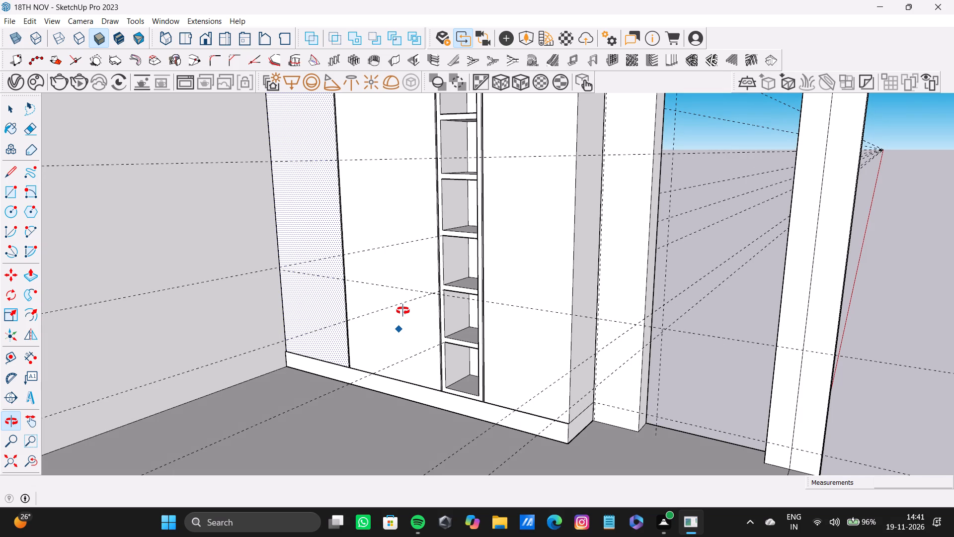
middle_click_drag(403, 311, 459, 305, "shift")
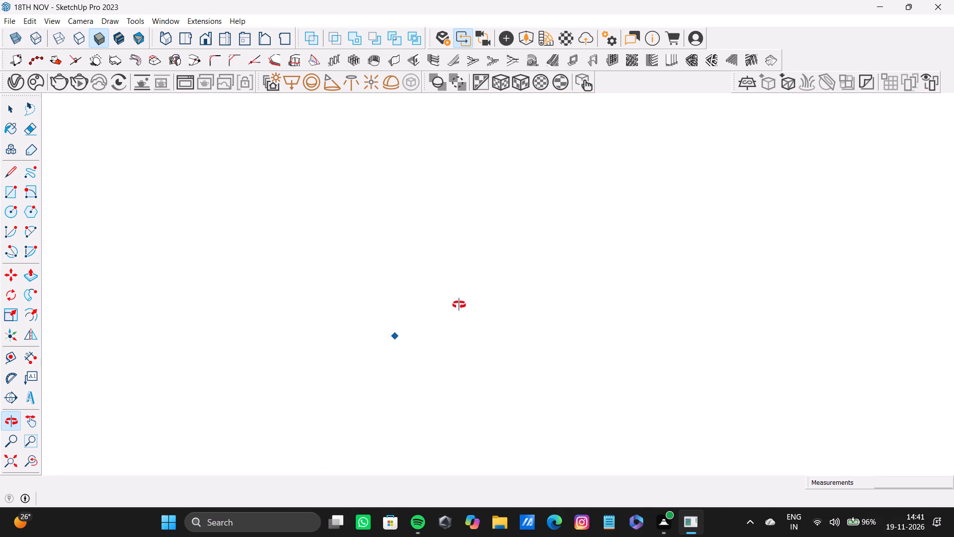
middle_click_drag(459, 305, 458, 318, "shift")
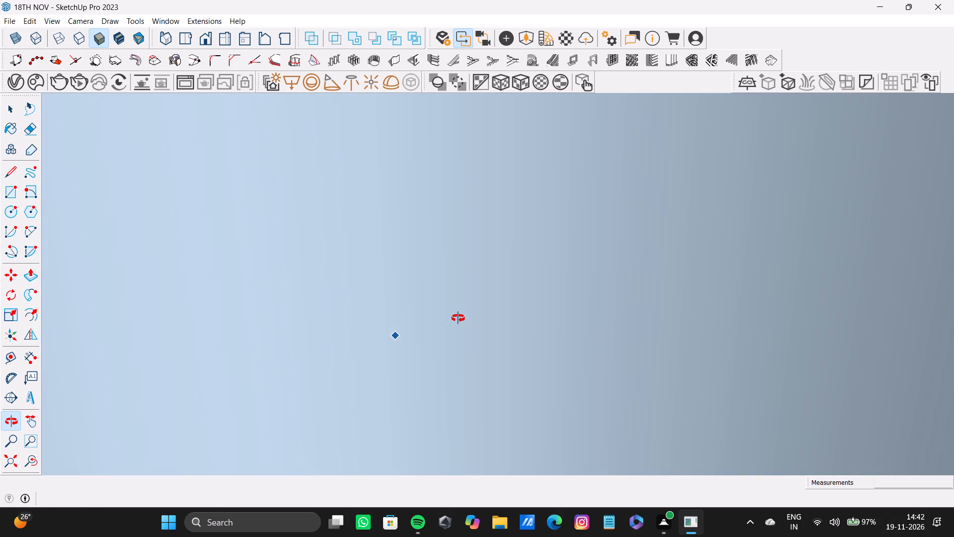
middle_click_drag(458, 318, 457, 329, "shift")
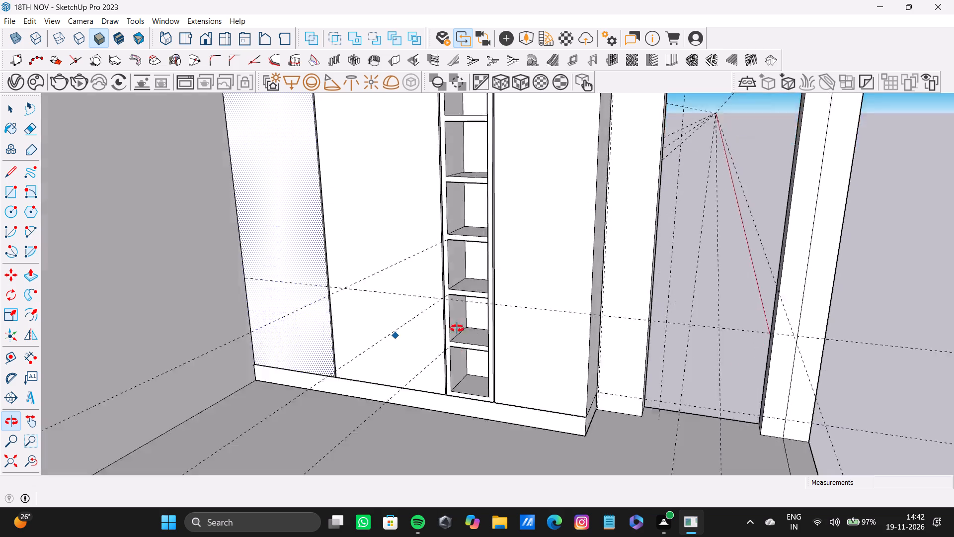
middle_click_drag(457, 329, 445, 347, "shift")
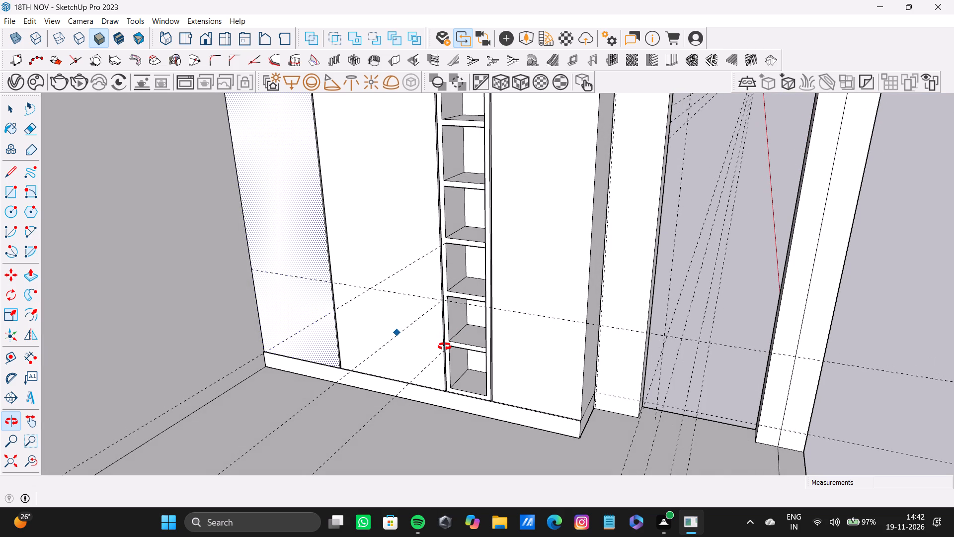
middle_click_drag(445, 347, 445, 348, "shift")
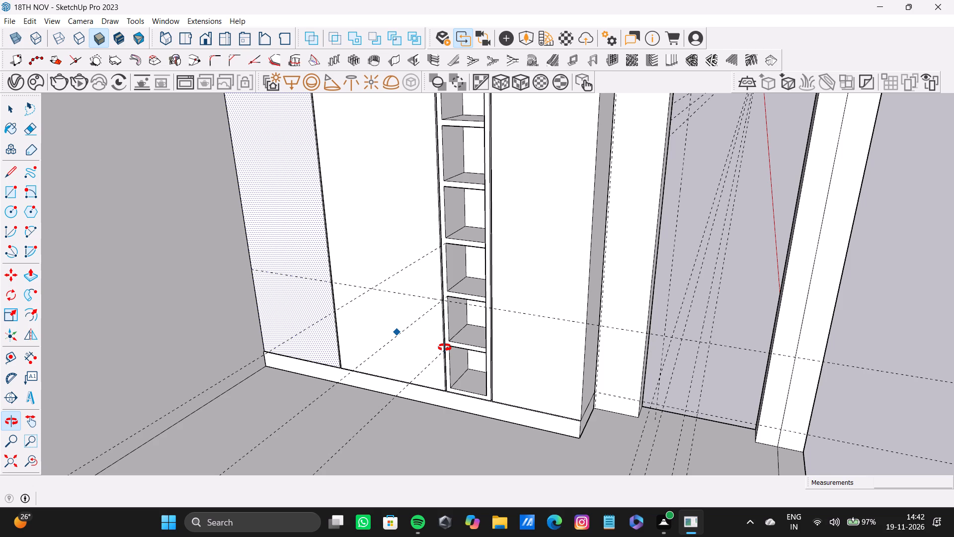
middle_click_drag(445, 348, 443, 348, "shift")
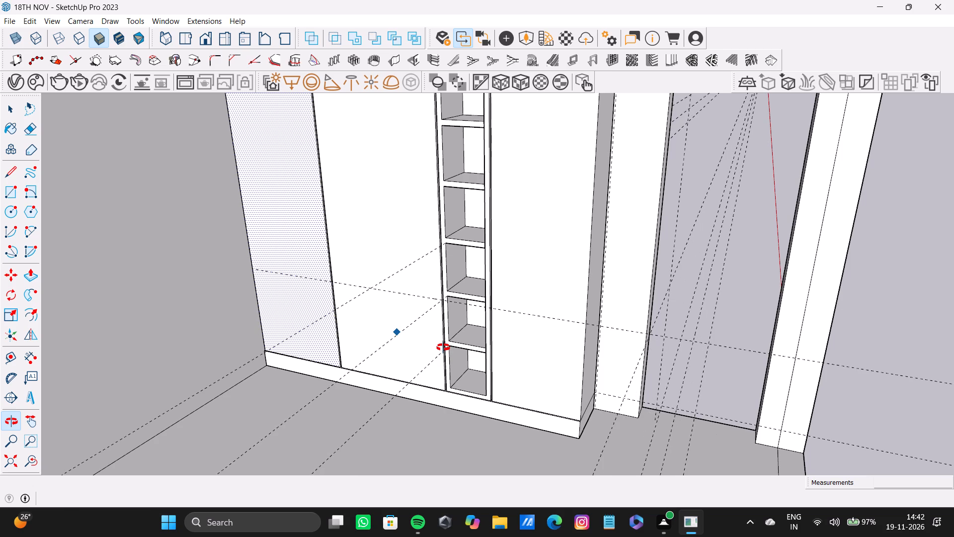
middle_click_drag(443, 348, 442, 346, "shift")
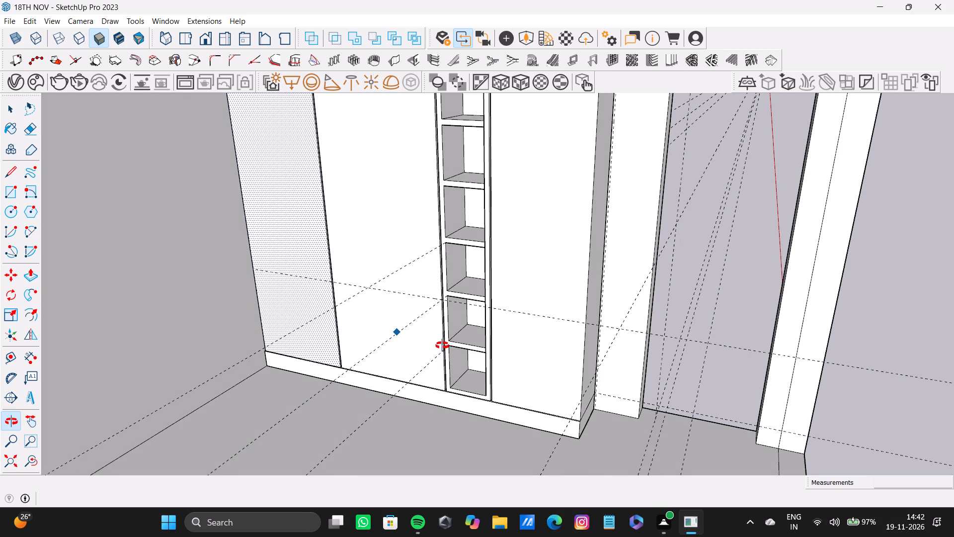
middle_click_drag(442, 346, 442, 346, "shift")
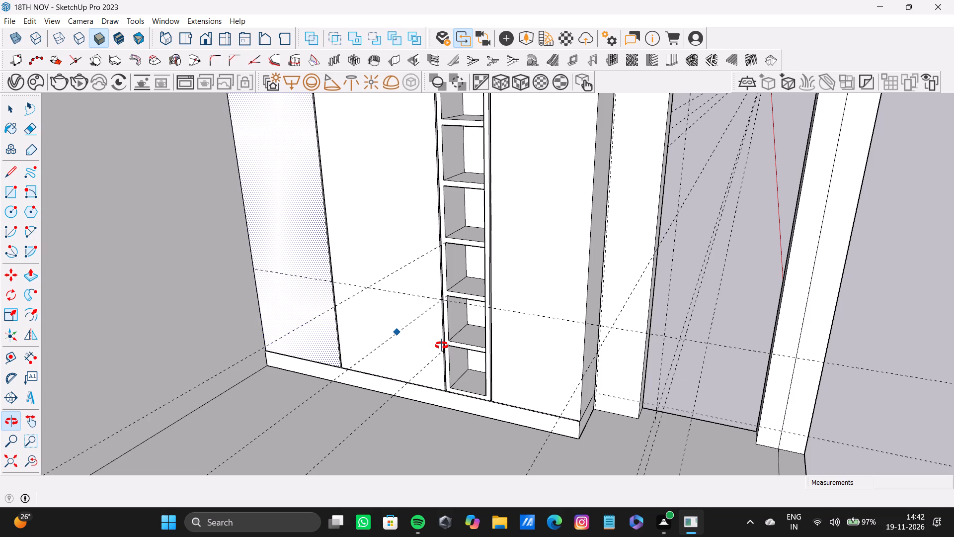
middle_click_drag(442, 346, 441, 344, "shift")
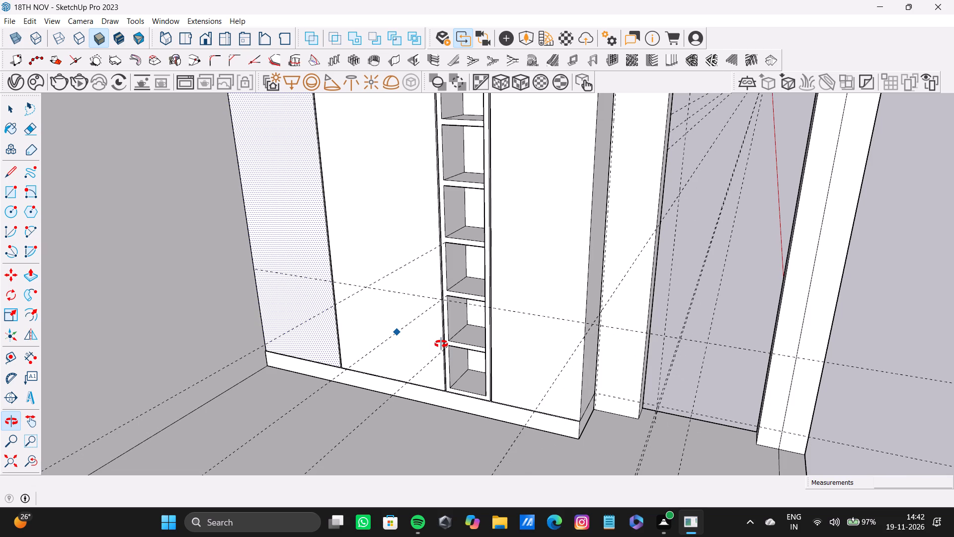
middle_click_drag(441, 344, 441, 345, "shift")
middle_click_drag(441, 345, 444, 342, "shift")
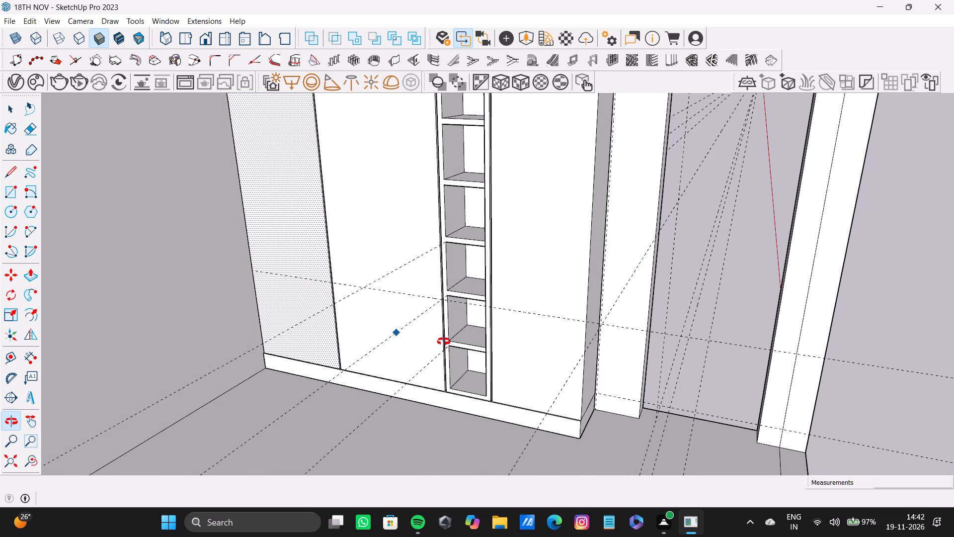
middle_click_drag(444, 342, 423, 323, "shift")
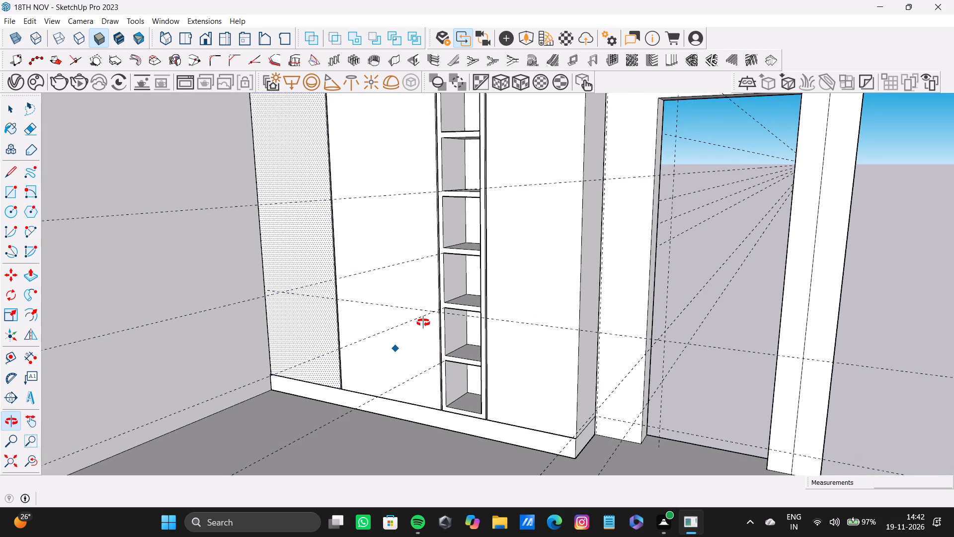
middle_click_drag(423, 323, 423, 338, "shift")
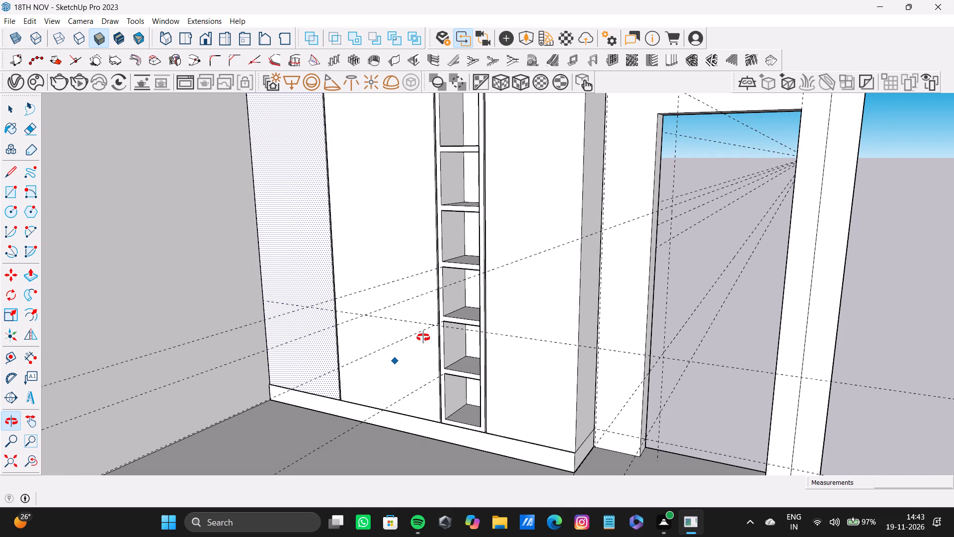
middle_click_drag(423, 338, 424, 338, "shift")
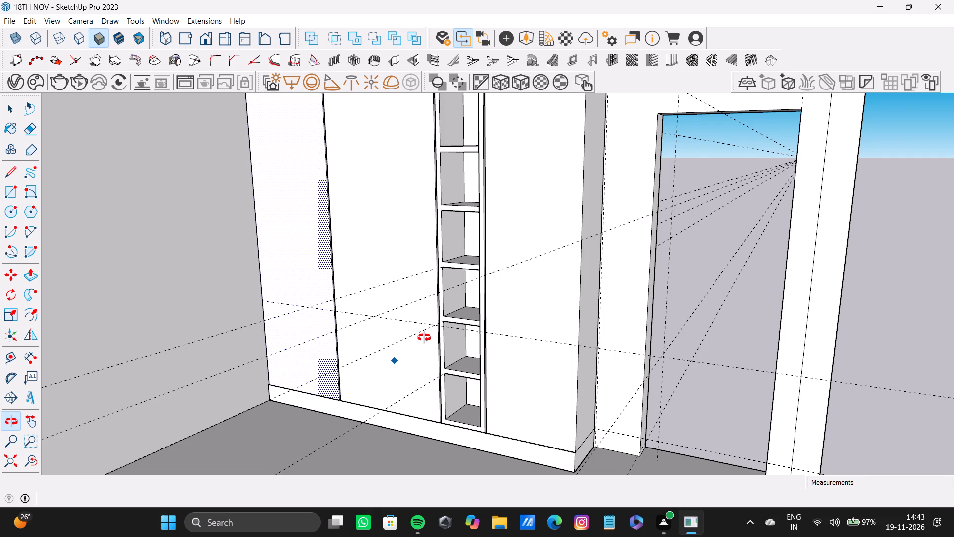
middle_click_drag(424, 338, 425, 338, "shift")
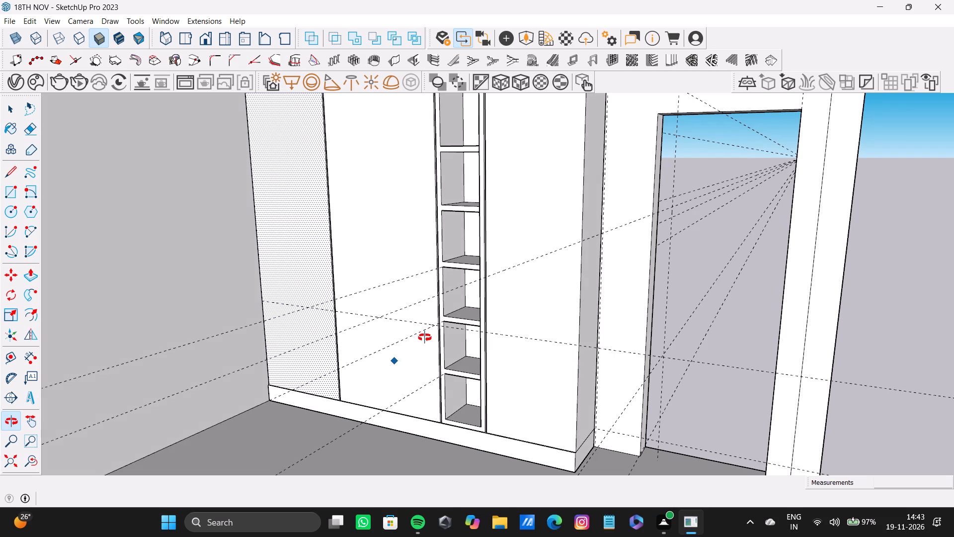
middle_click_drag(425, 338, 426, 337, "shift")
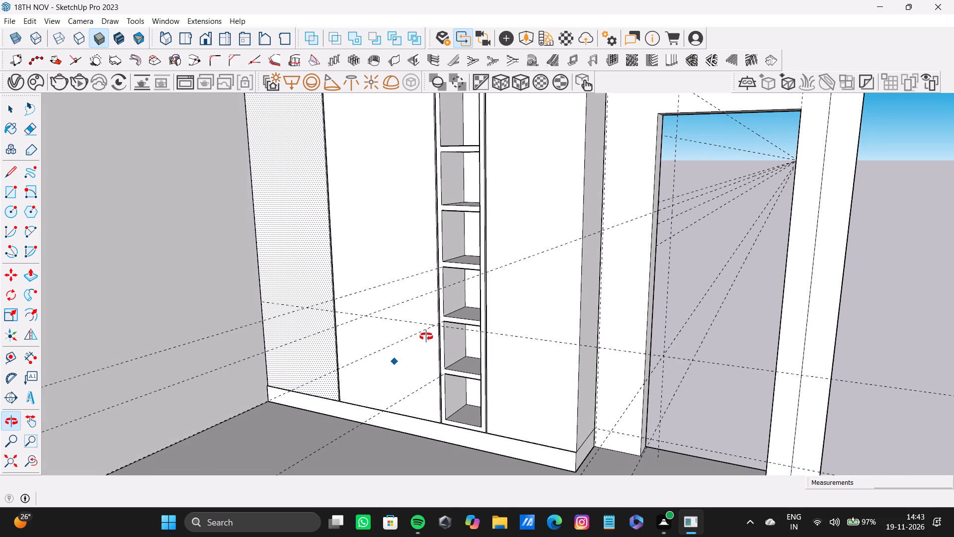
middle_click_drag(426, 337, 426, 333, "shift")
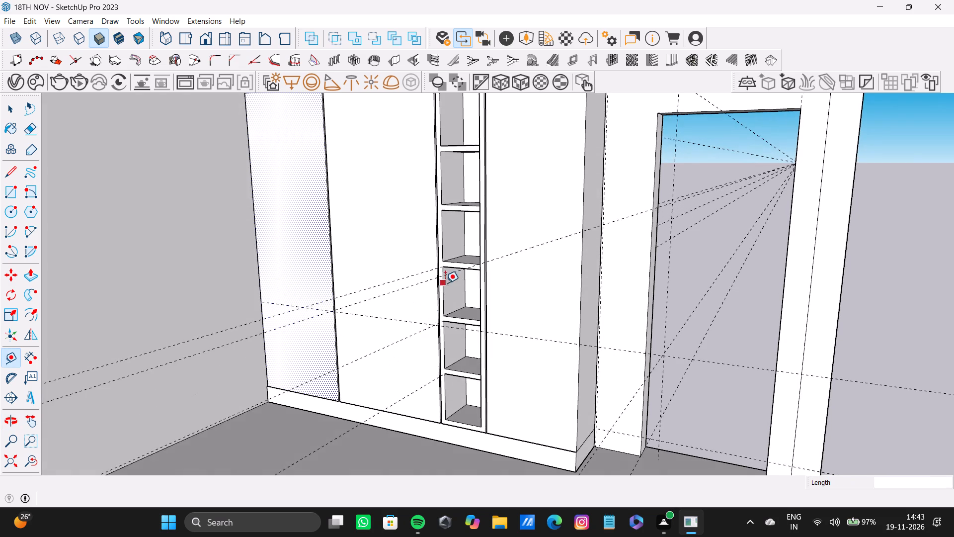
Inspect the niche shelves up close, and the corner section's front face and its joint with the adjoining cabinet front.
scroll(445, 285, "up", 8)
middle_click_drag(377, 324, 416, 262, "shift")
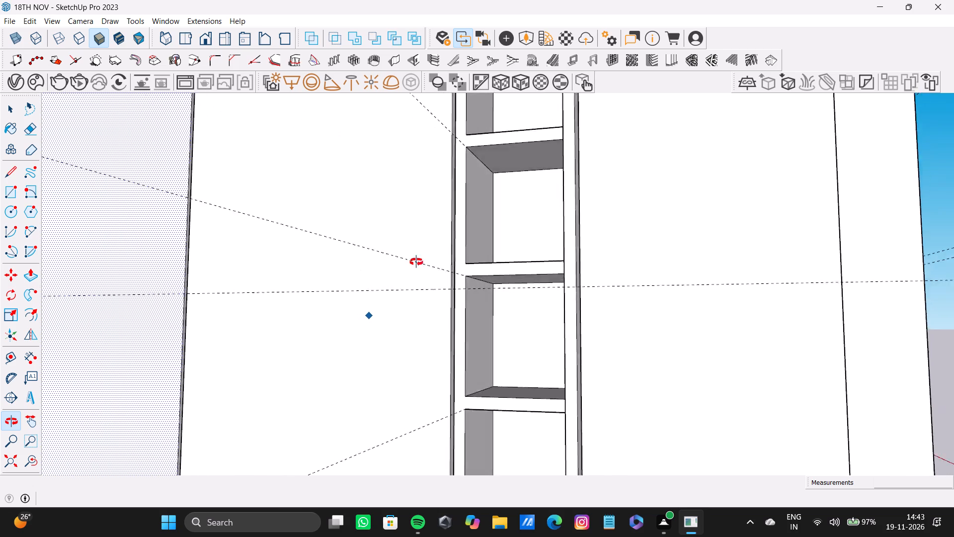
middle_click_drag(416, 262, 614, 267, "shift")
scroll(296, 300, "down", 4)
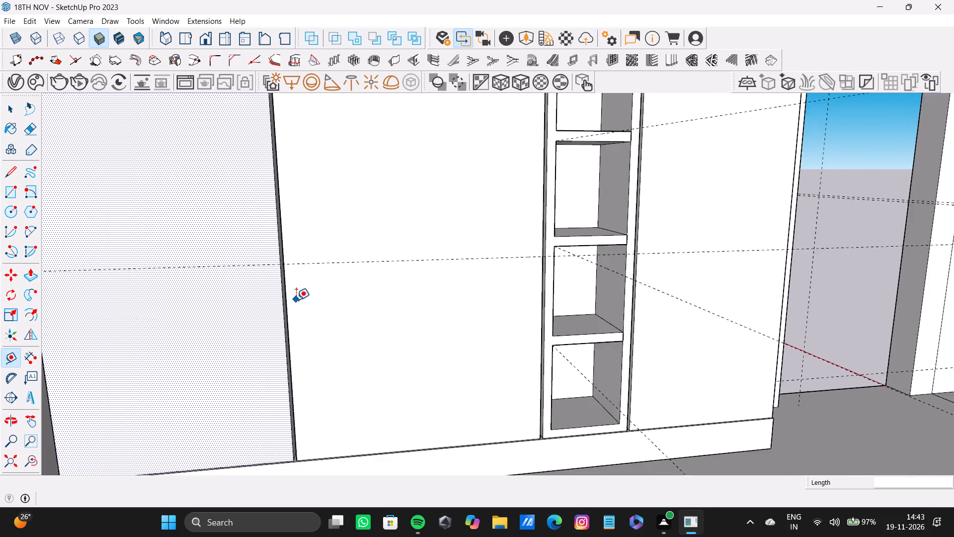
middle_click_drag(296, 300, 344, 275, "shift")
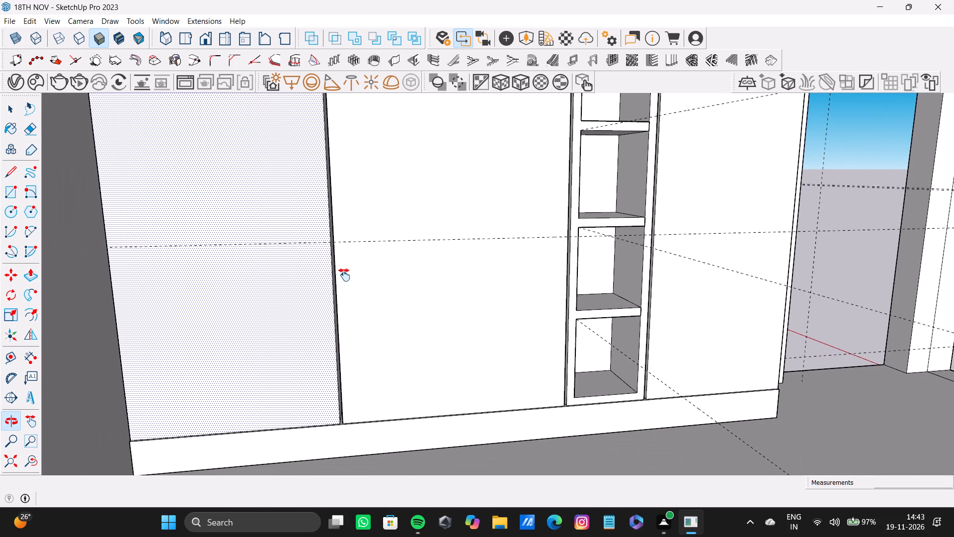
middle_click_drag(344, 275, 315, 274, "shift")
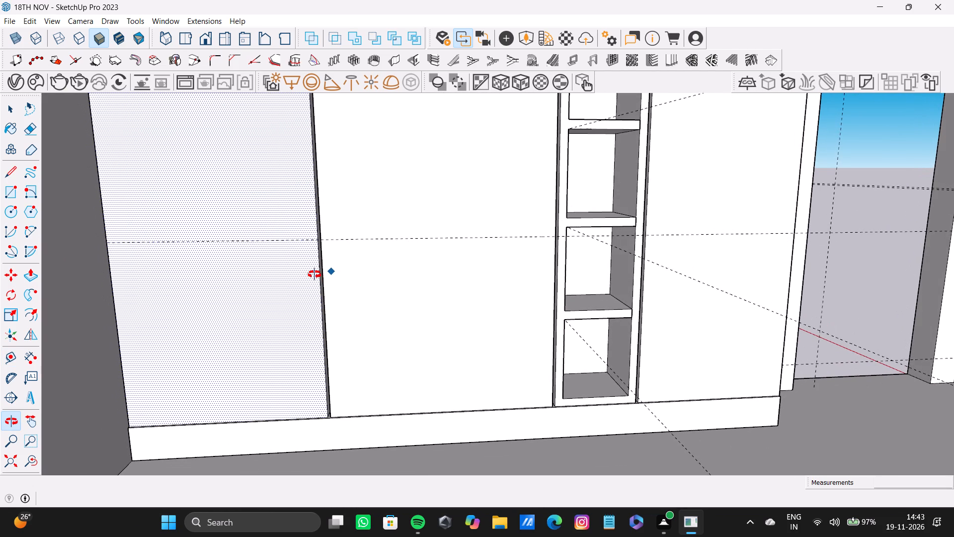
middle_click_drag(315, 274, 314, 274, "shift")
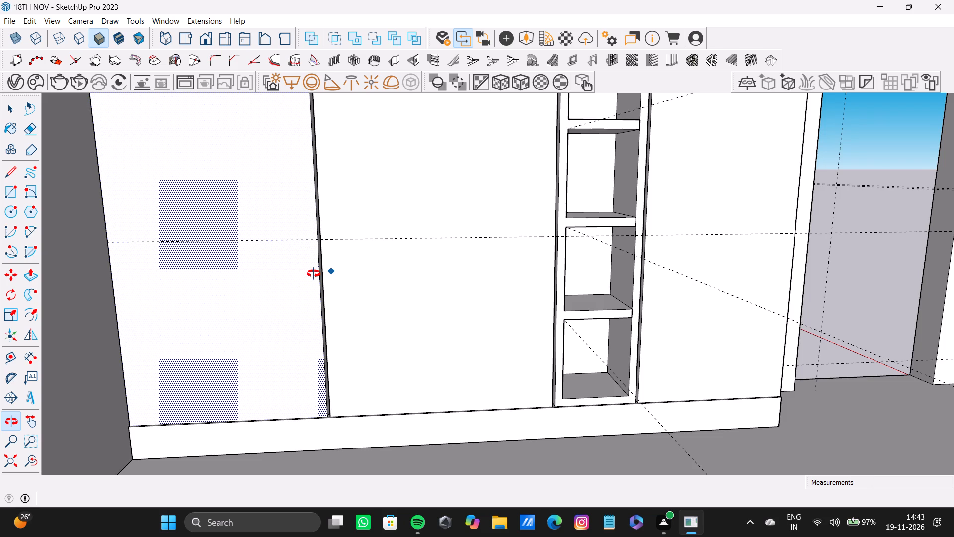
middle_click_drag(314, 274, 314, 274, "shift")
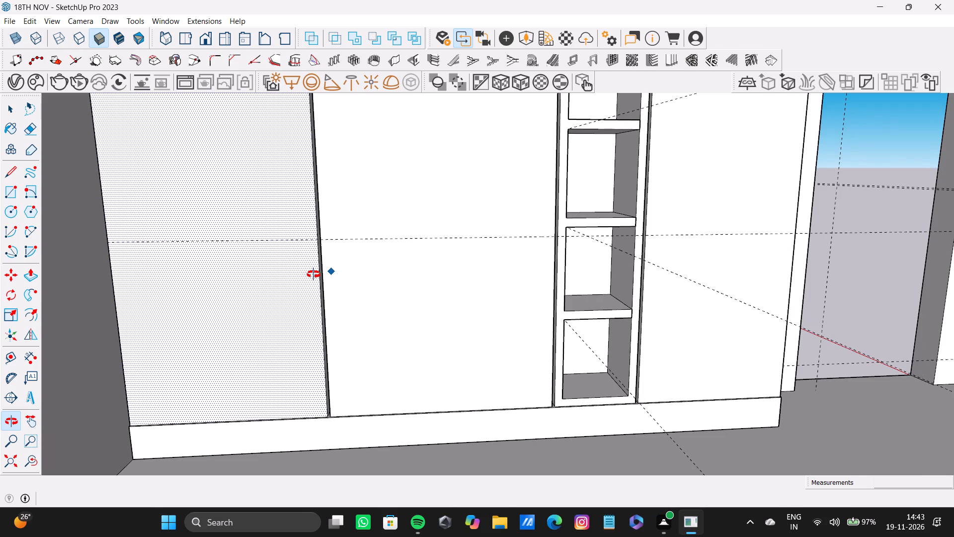
middle_click_drag(314, 274, 314, 274, "shift")
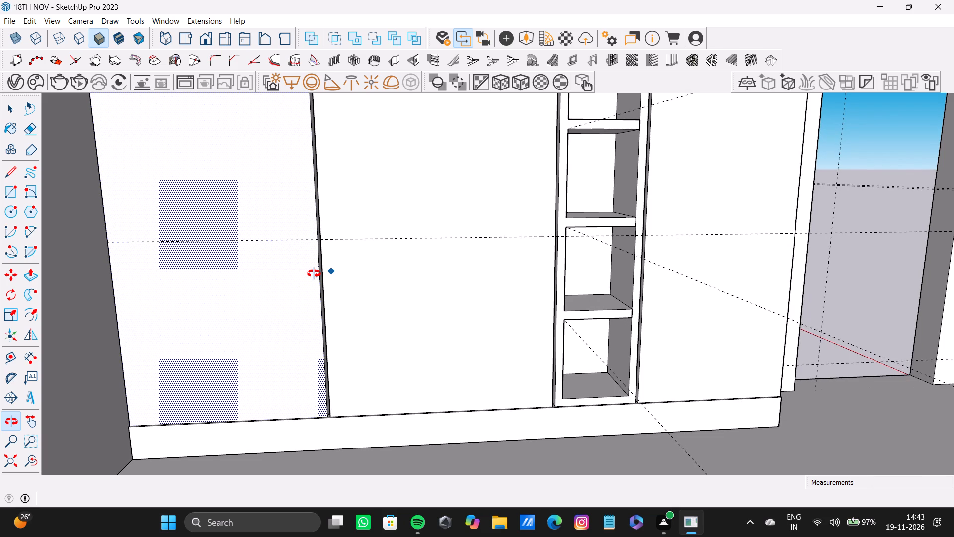
middle_click_drag(314, 274, 302, 280, "shift")
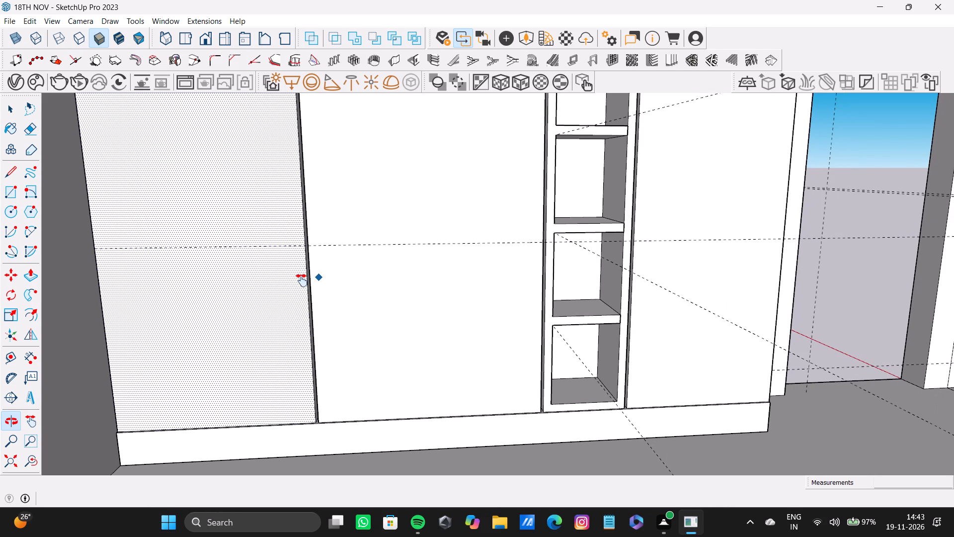
middle_click_drag(302, 280, 301, 281, "shift")
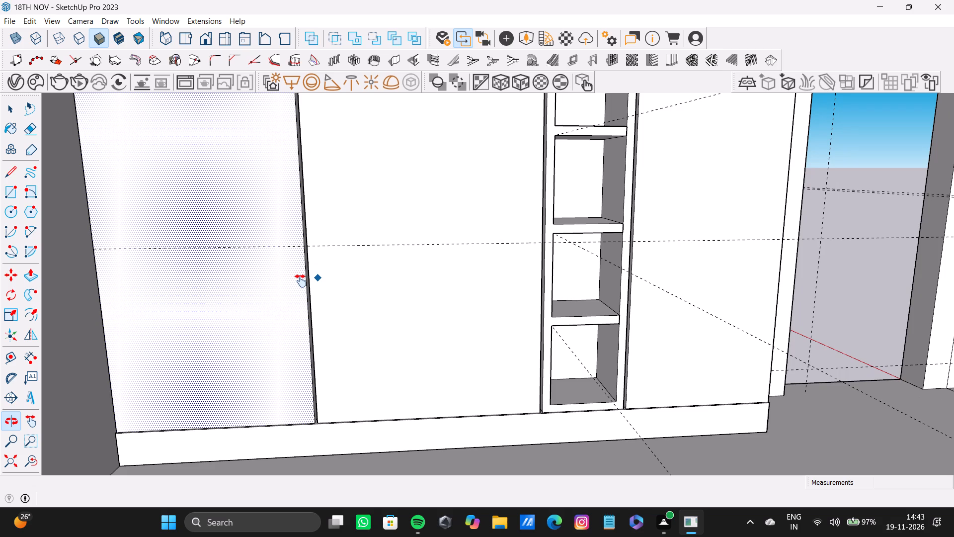
middle_click_drag(301, 281, 300, 282, "shift")
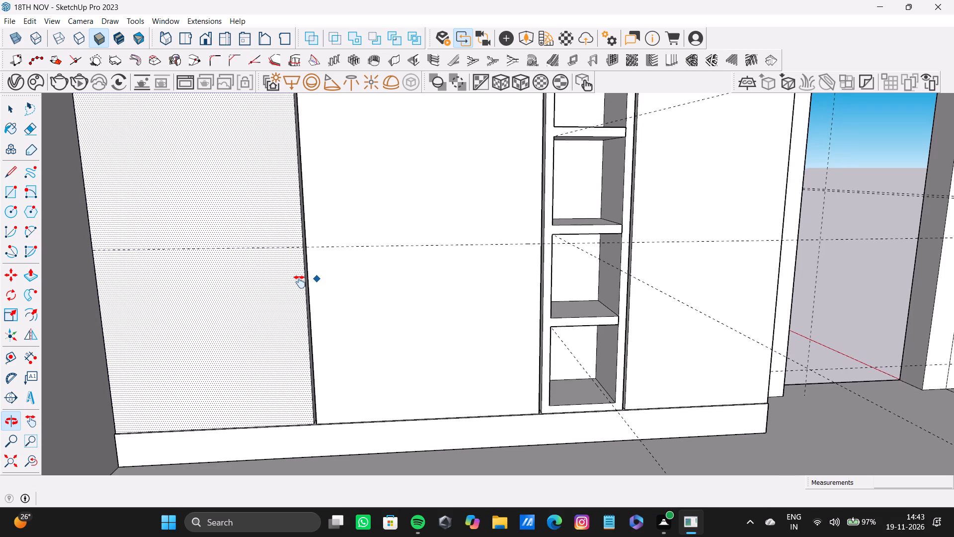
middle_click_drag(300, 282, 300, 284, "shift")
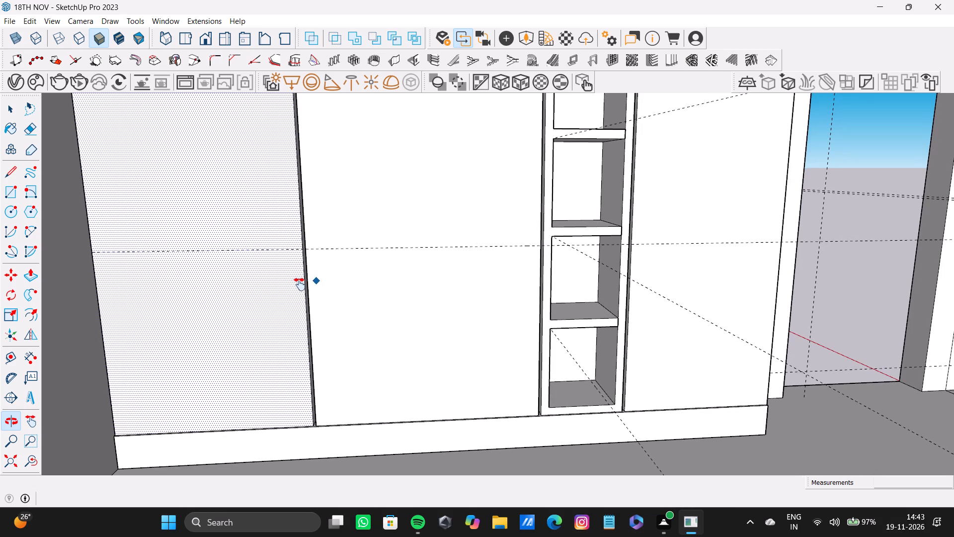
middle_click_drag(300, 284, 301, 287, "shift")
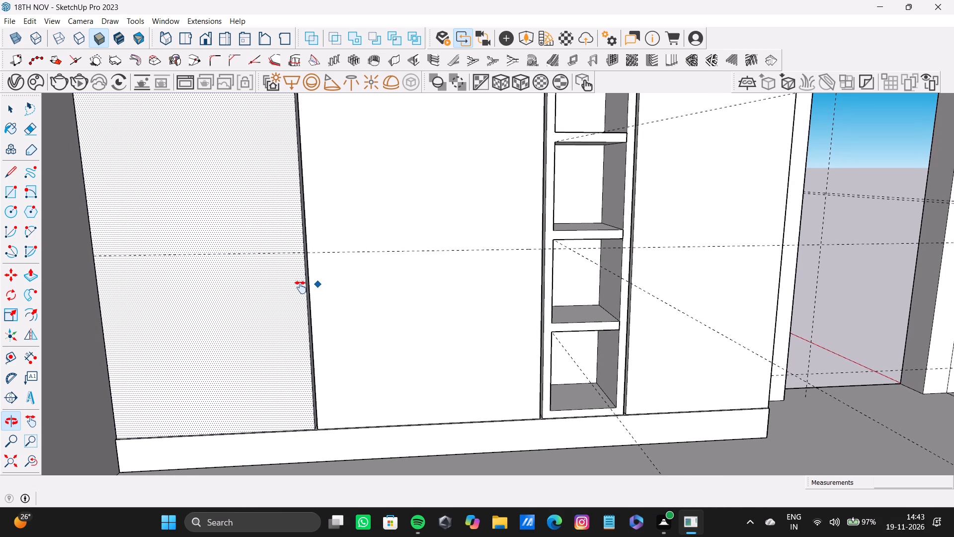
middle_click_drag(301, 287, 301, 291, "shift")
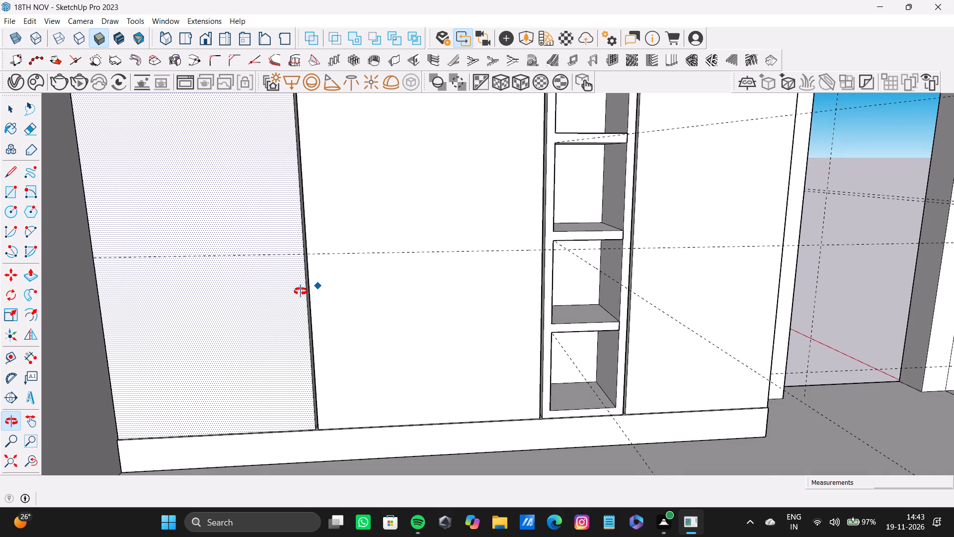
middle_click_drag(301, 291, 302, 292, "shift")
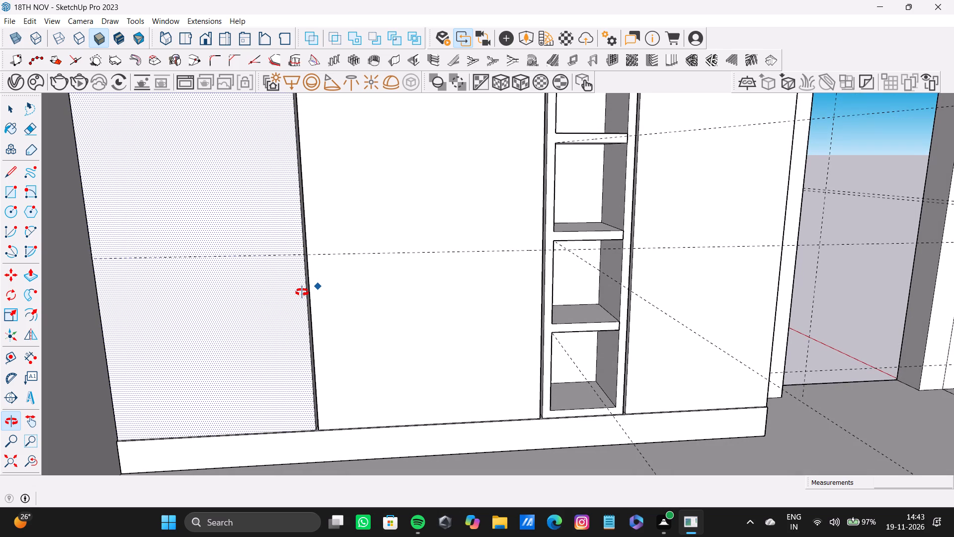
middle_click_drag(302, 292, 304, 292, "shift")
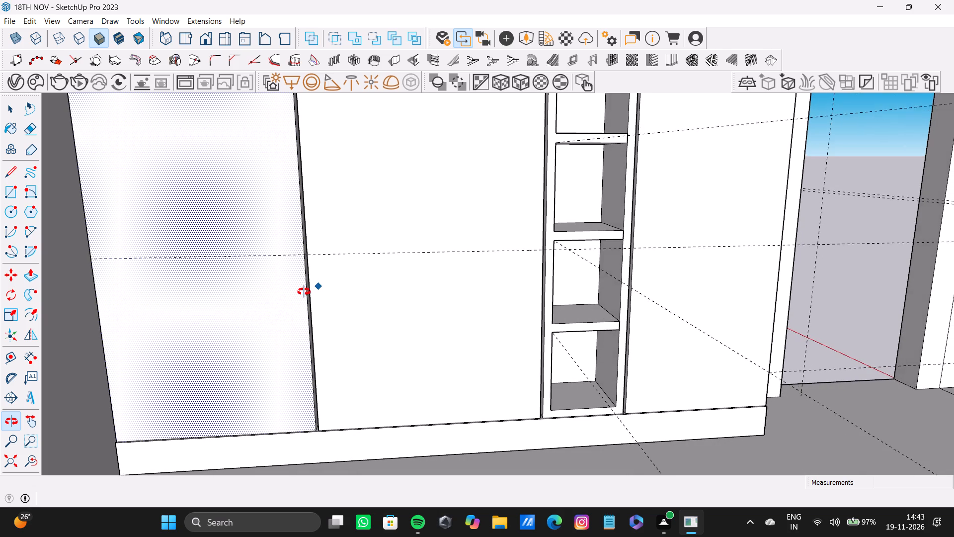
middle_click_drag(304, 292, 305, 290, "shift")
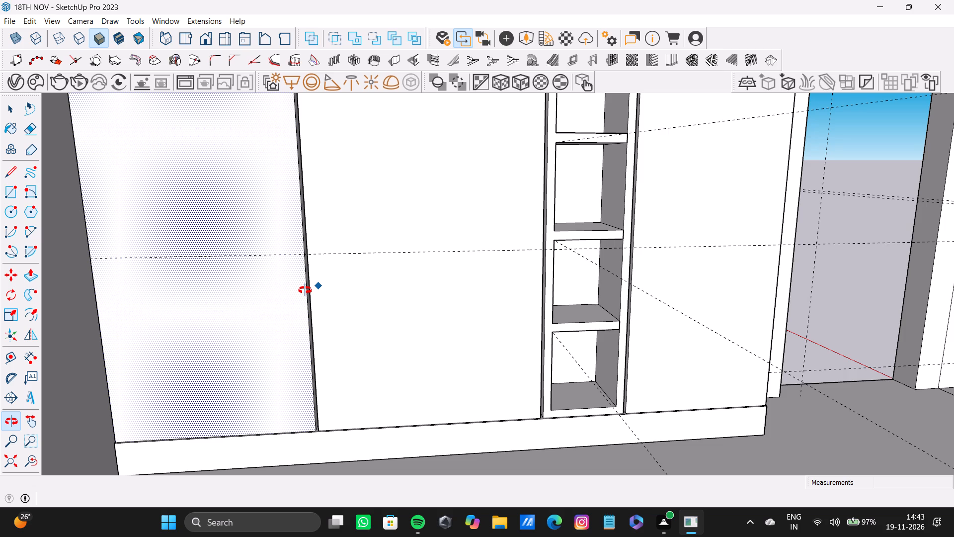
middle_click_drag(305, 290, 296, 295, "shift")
Start a vertical guide line parallel to the corner cabinet section's front-face edge beside the long wall, offset inward across the face.
key("t")
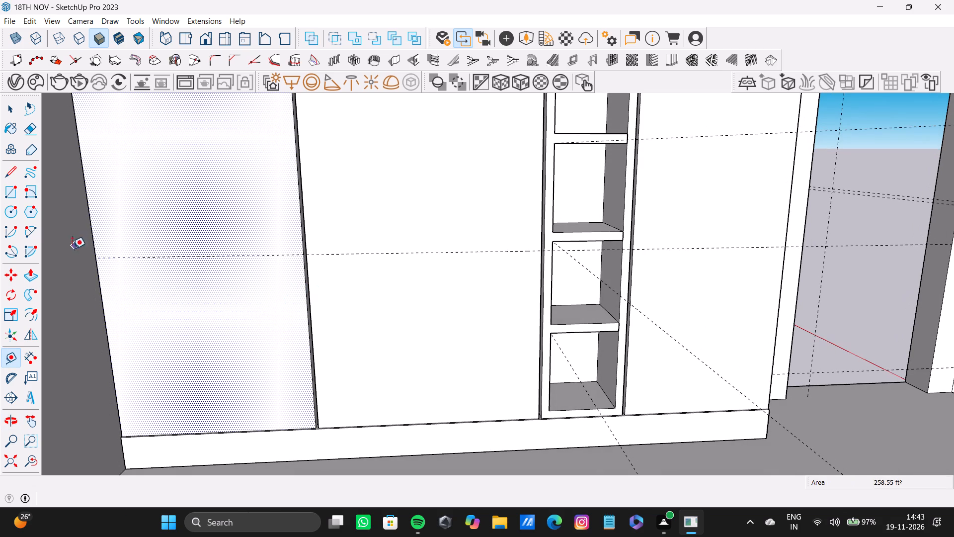
left_click(99, 293)
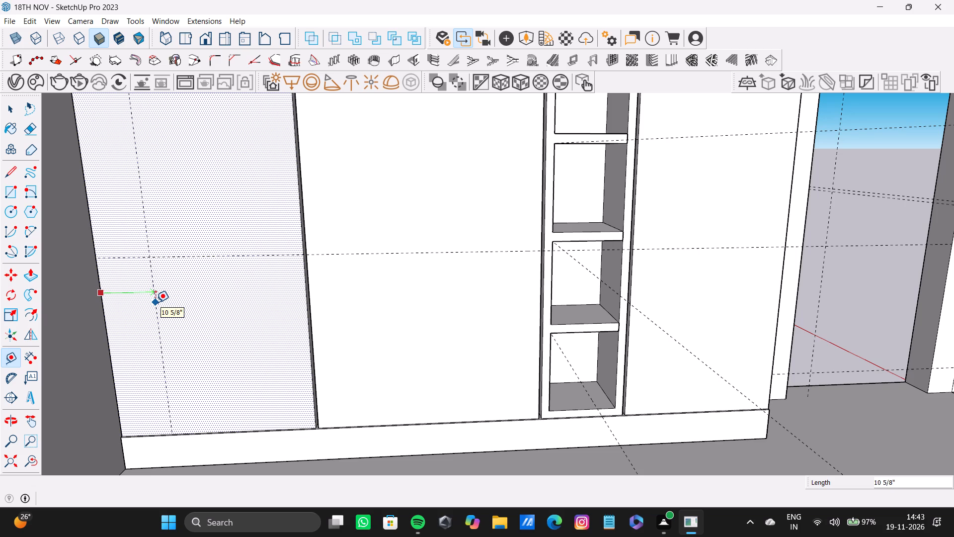
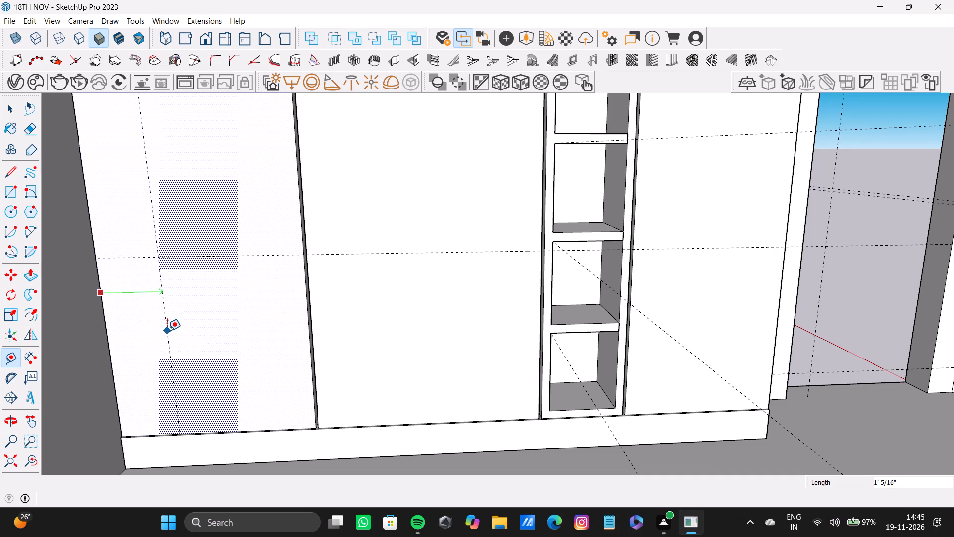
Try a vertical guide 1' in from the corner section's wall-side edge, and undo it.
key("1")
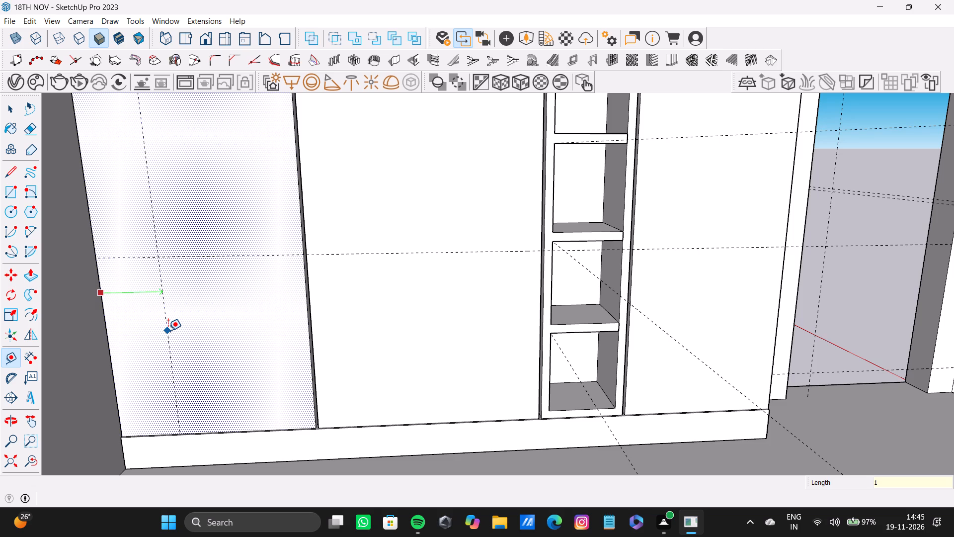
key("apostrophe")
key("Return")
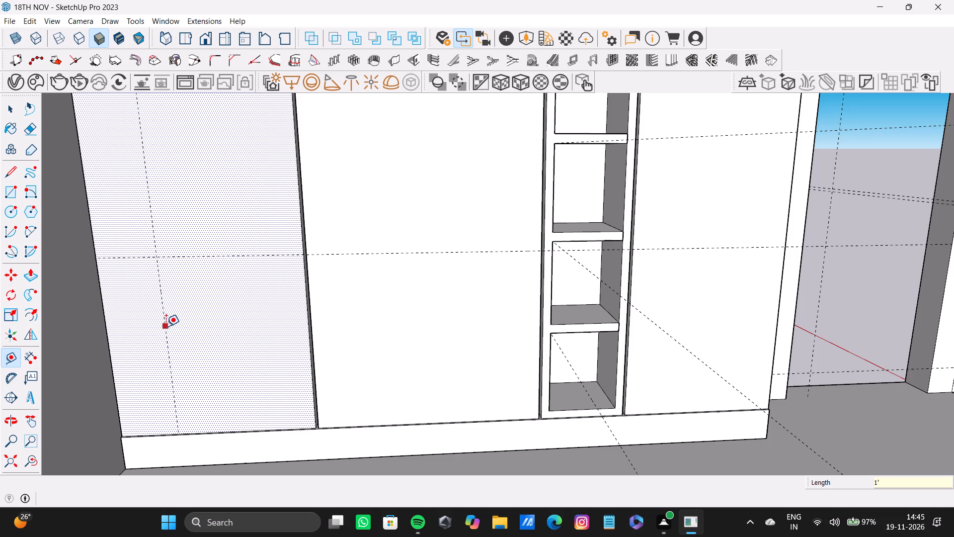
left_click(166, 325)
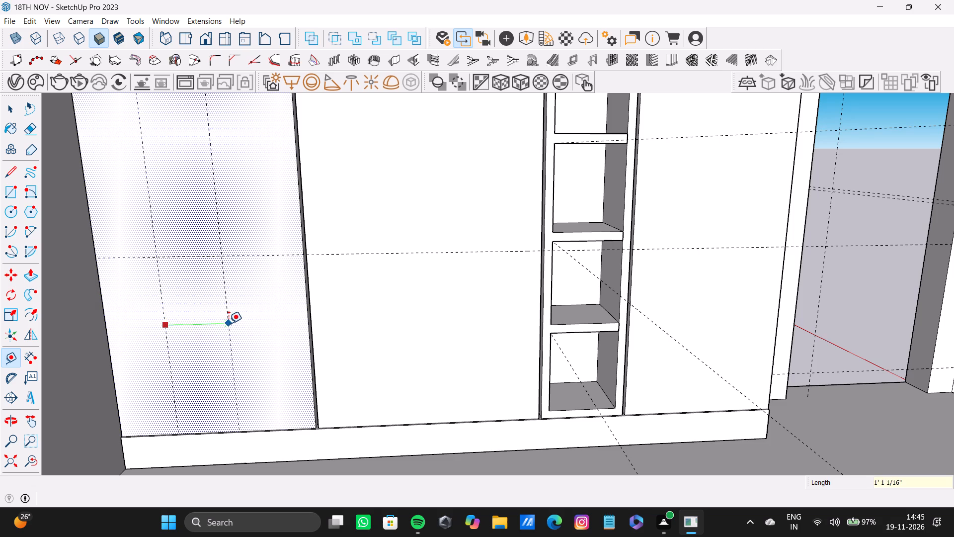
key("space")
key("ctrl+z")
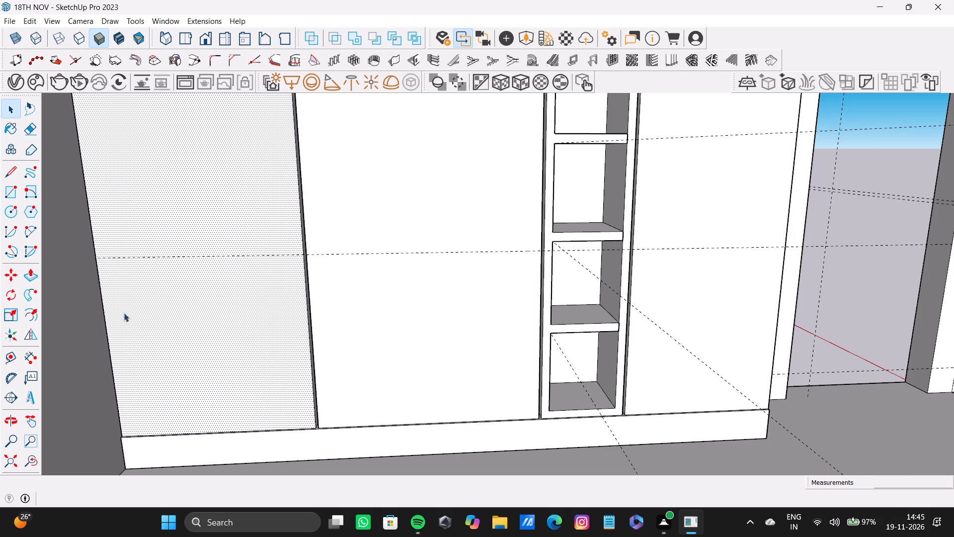
Lay out five vertical guides at 7" spacing across the corner section's front face, starting from its wall-side edge.
key("t")
left_click_drag(107, 341, 114, 339)
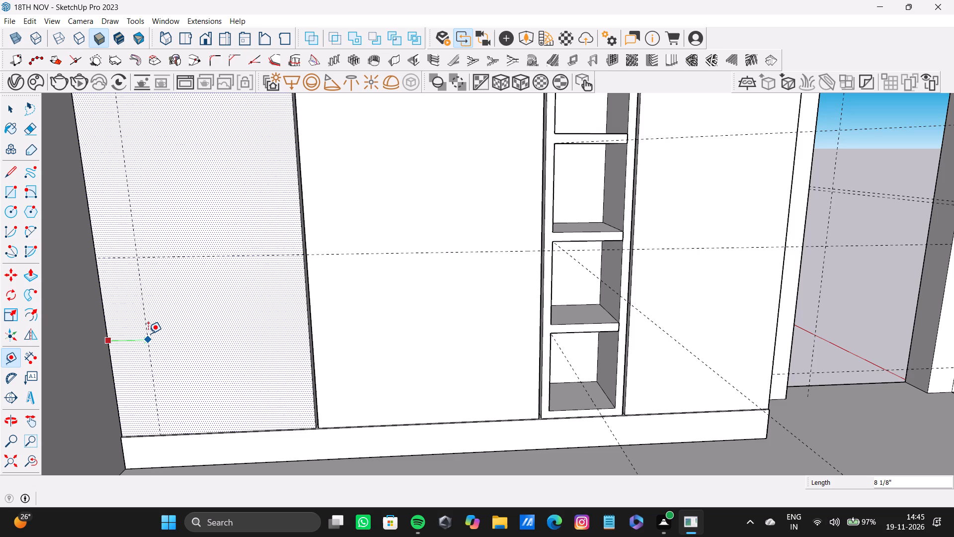
type("7\"")
key("Return")
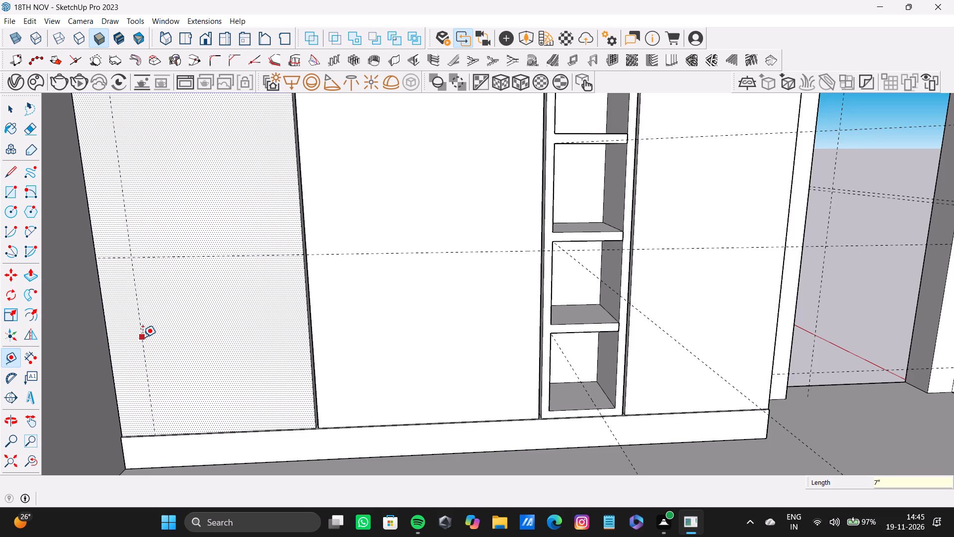
left_click(143, 337)
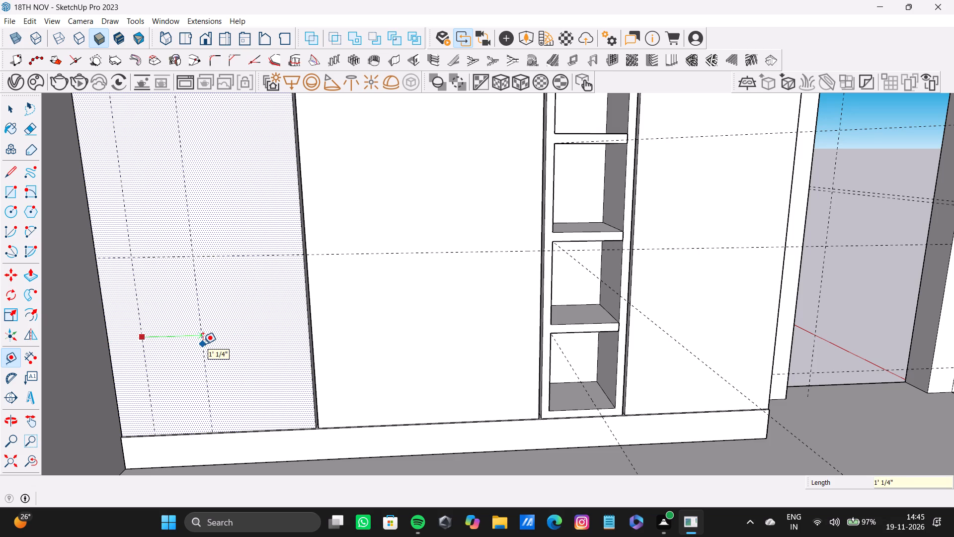
type("7\"")
key("Return")
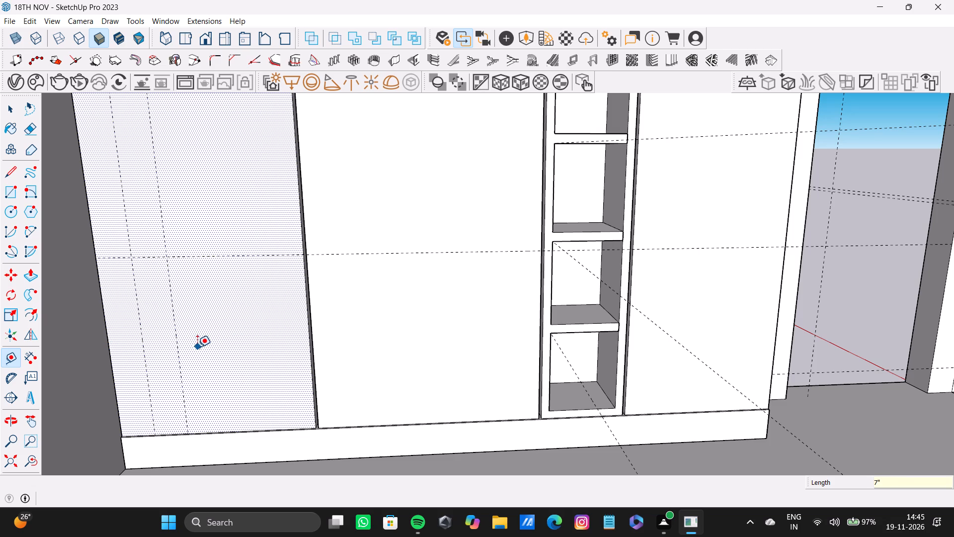
left_click_drag(178, 350, 198, 344)
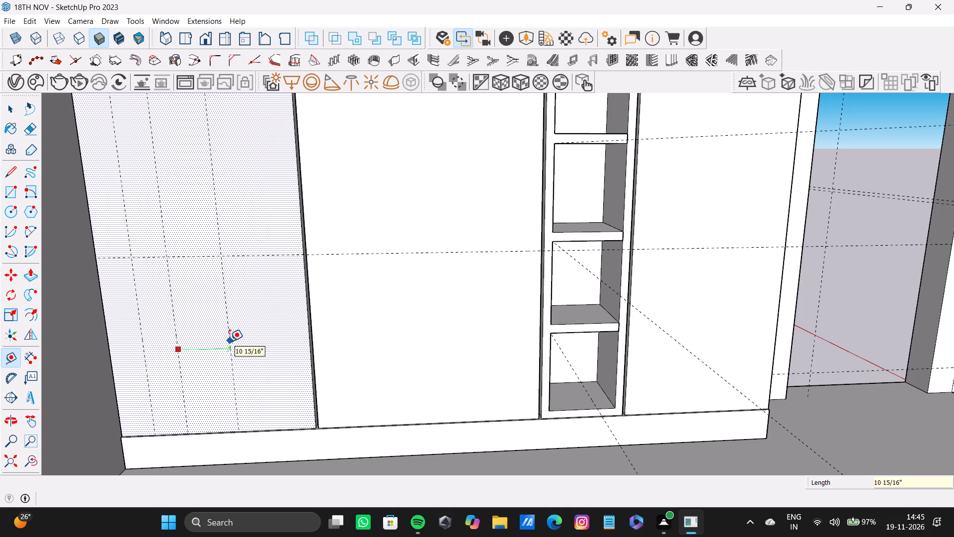
type("7\"")
key("Return")
left_click(215, 345)
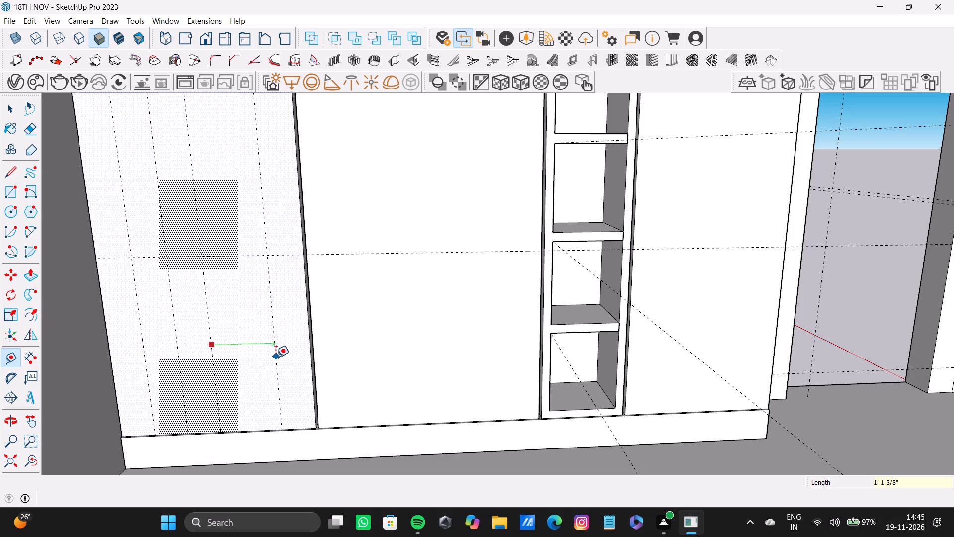
type("7\"")
key("Return")
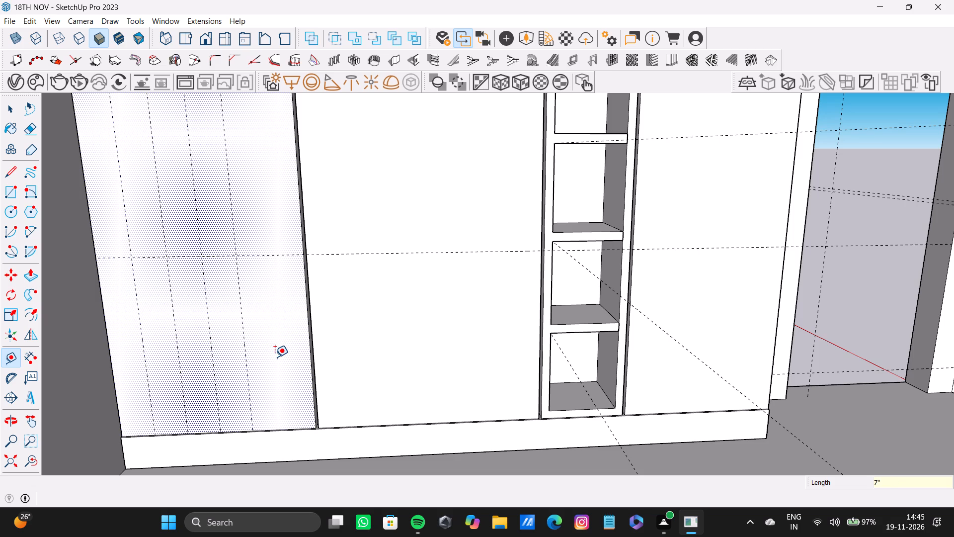
left_click_drag(245, 346, 255, 349)
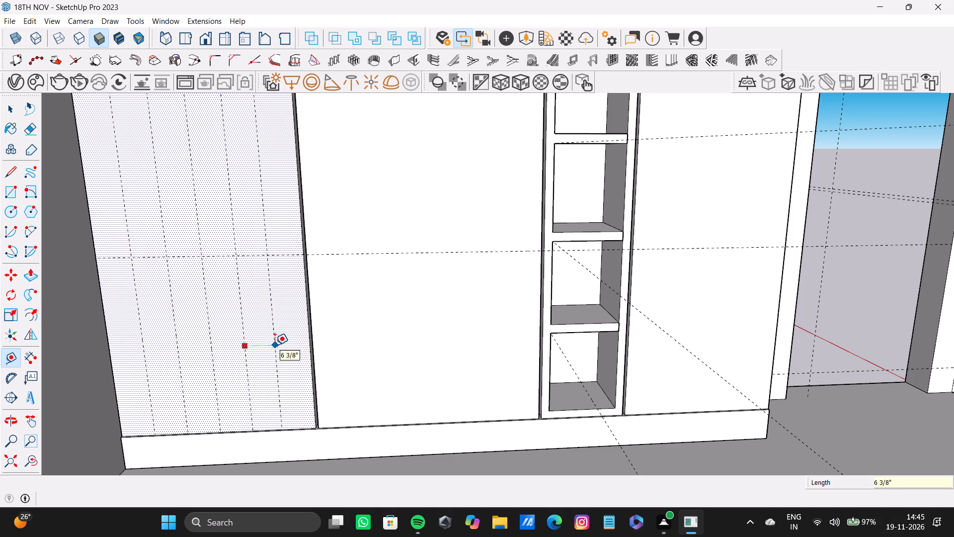
type("7\"")
key("Return")
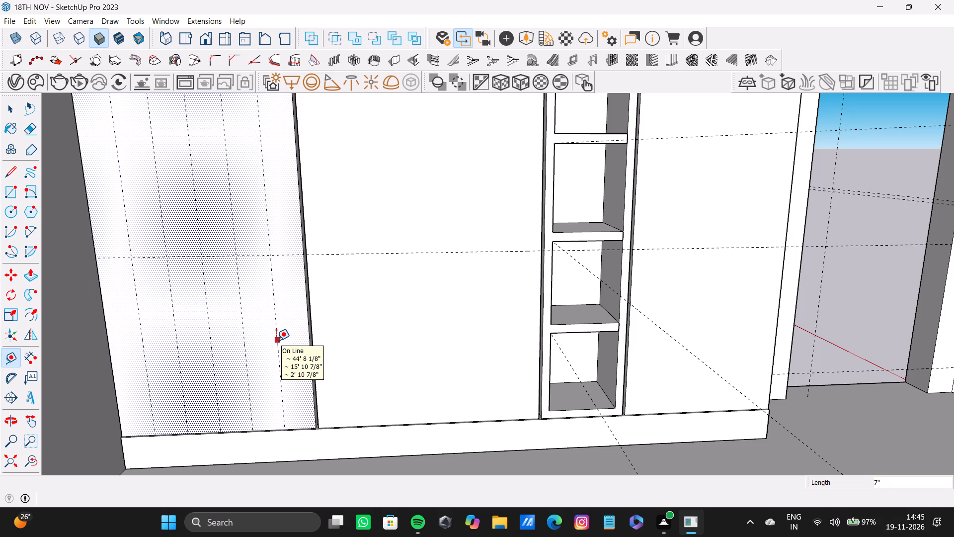
Place three vertical guides at 7" spacing on the cabinet front between corner section and niche, starting from the corner-section joint.
left_click(315, 328)
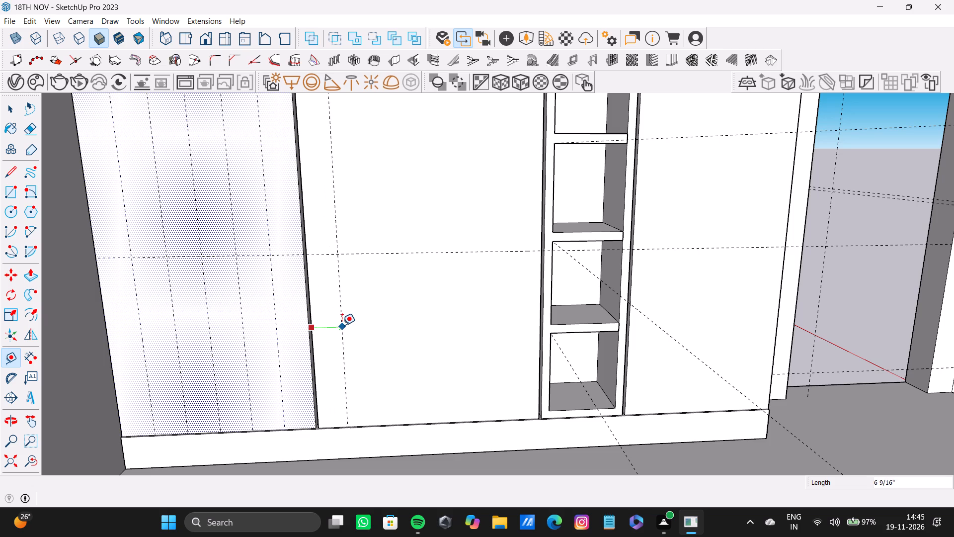
key("7")
key("shift+quotedbl")
key("Return")
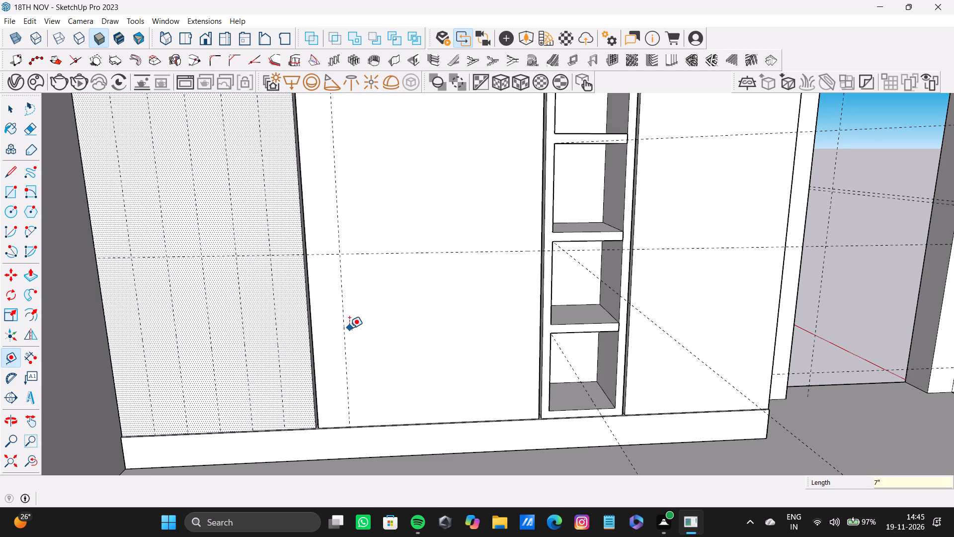
left_click_drag(343, 331, 358, 330)
key("7")
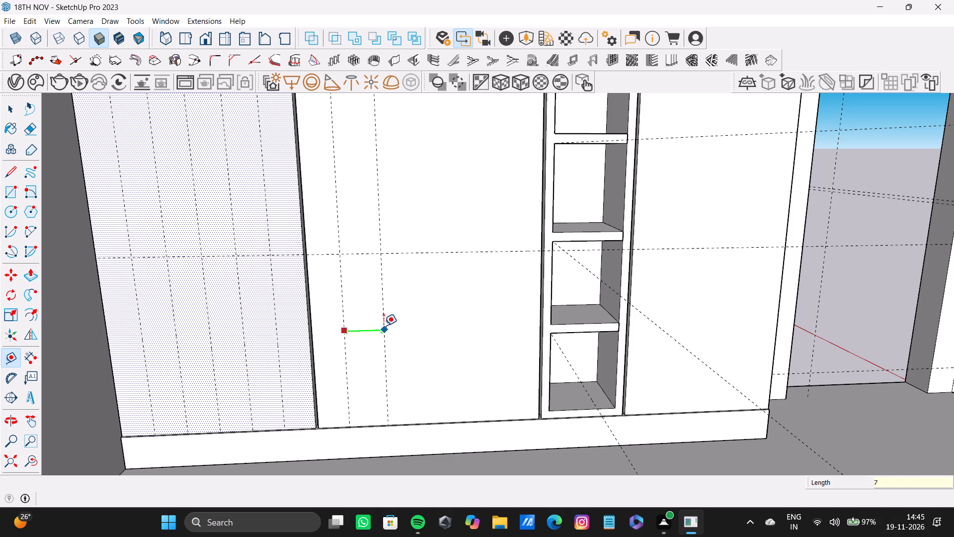
key("shift+quotedbl")
key("Return")
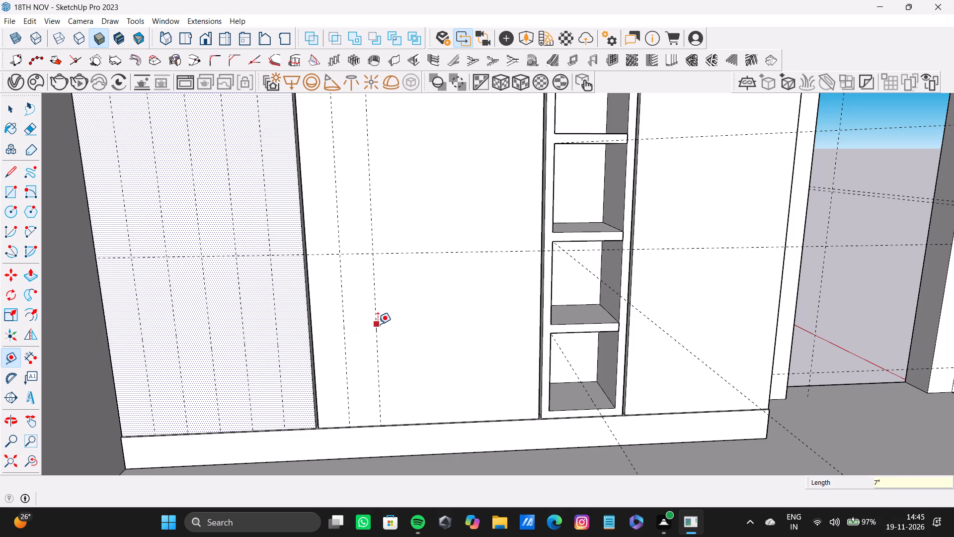
left_click(378, 324)
type("7\"")
key("Return")
Continue across the same cabinet front towards the niche with three more vertical guides at 7" spacing.
left_click_drag(407, 336, 417, 338)
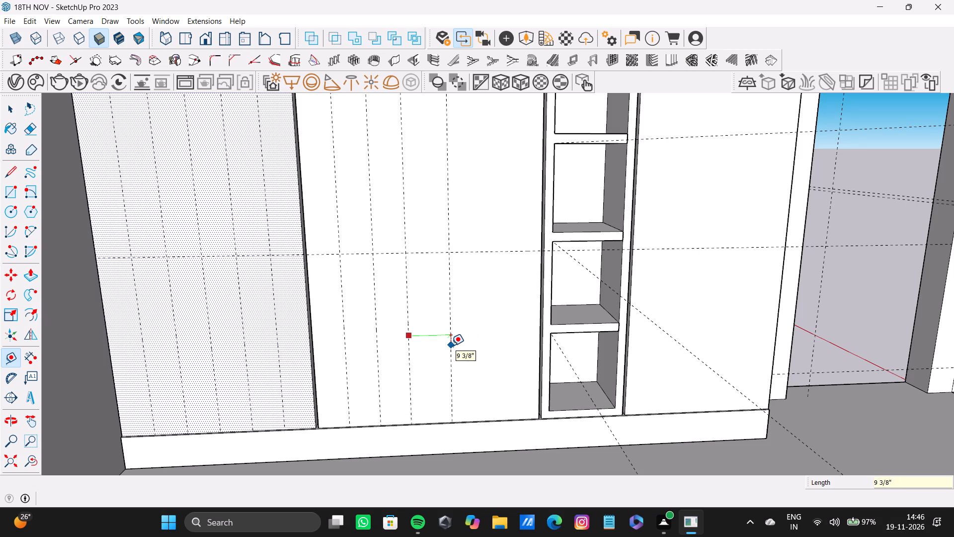
key("7")
key("shift+quotedbl")
key("Return")
left_click(440, 346)
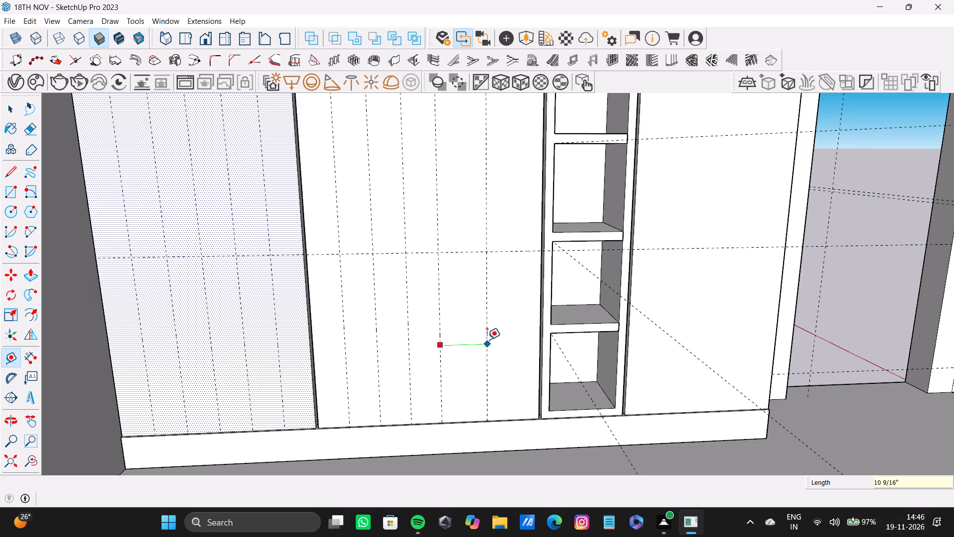
type("7\"")
key("Return")
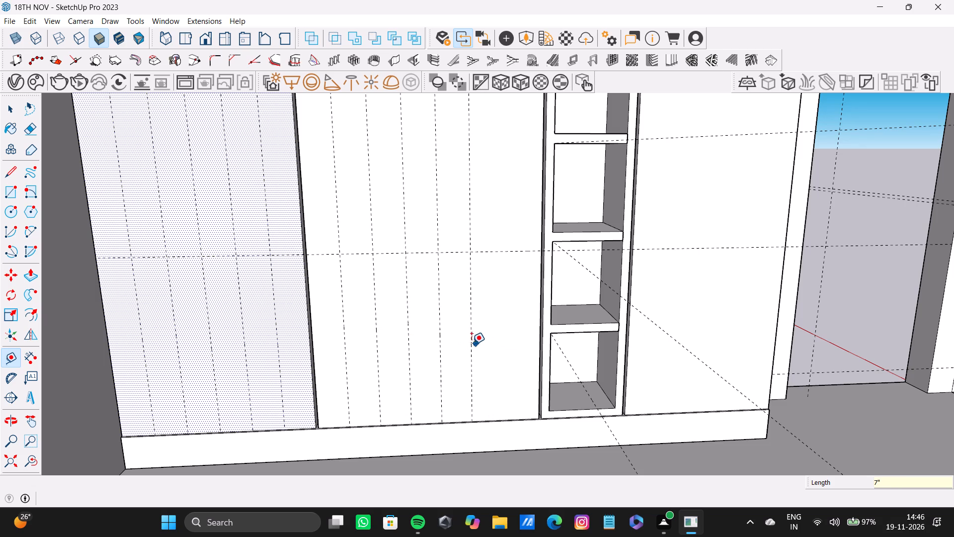
left_click_drag(470, 344, 480, 344)
type("7\"")
key("Return")
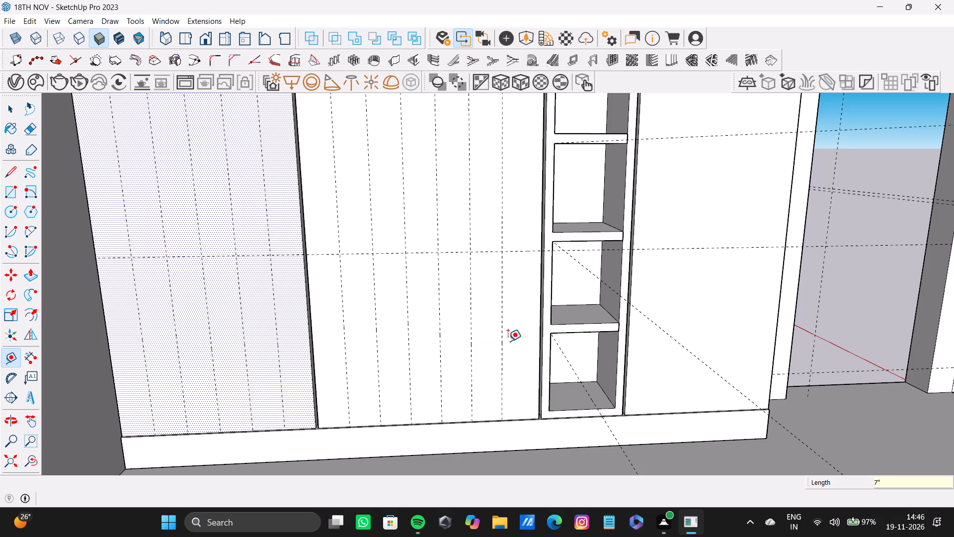
Lay out four vertical guides at 7" spacing on the cabinet front between niche and doorway, starting from its niche-side edge.
scroll(522, 335, "down", 3)
middle_click_drag(518, 334, 364, 354)
scroll(494, 335, "up", 3)
left_click(513, 331)
type("7\"")
key("Return")
left_click_drag(540, 345, 562, 350)
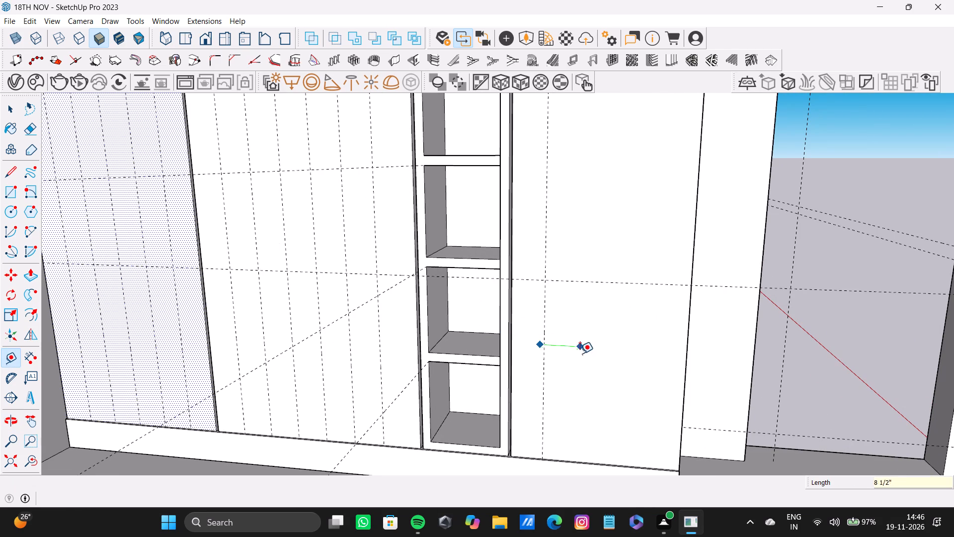
key("space")
key("t")
left_click(544, 335)
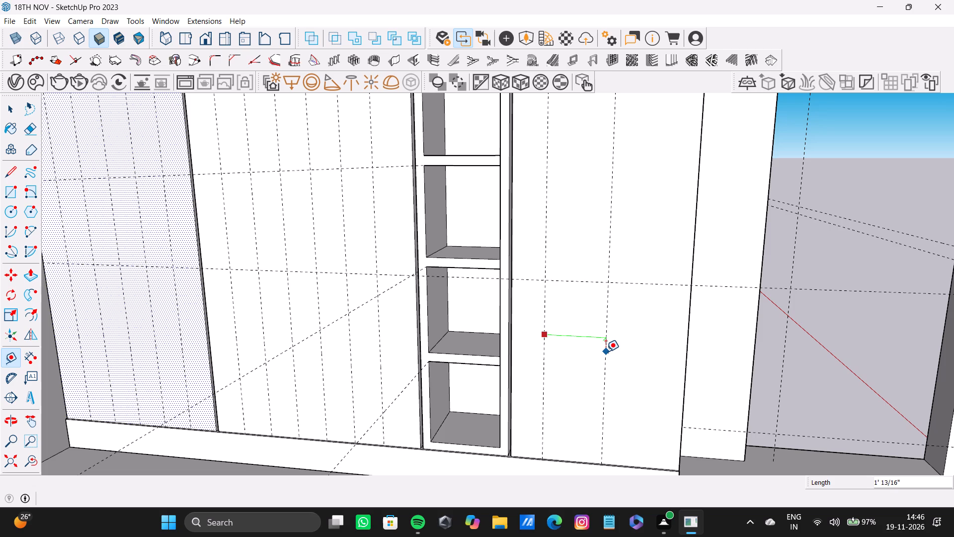
type("7\"")
key("Return")
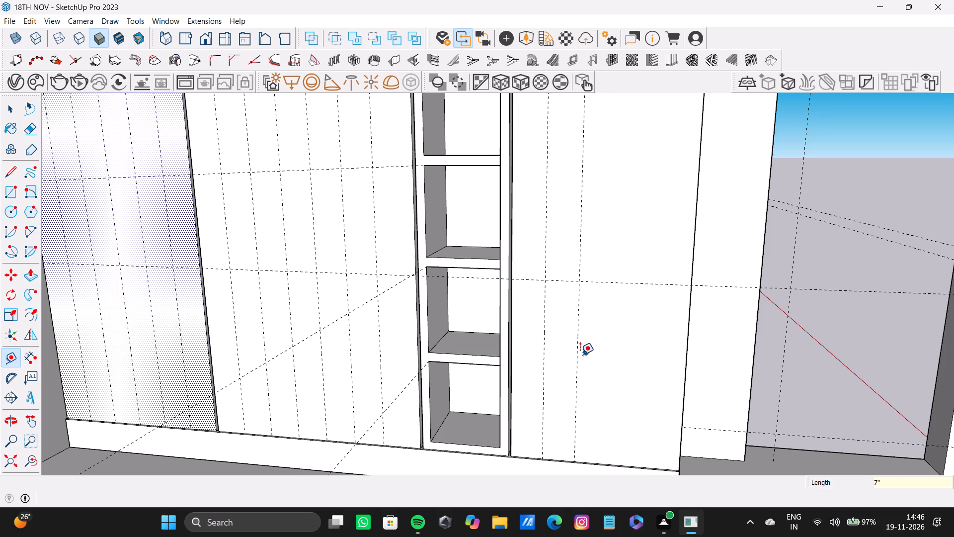
left_click(578, 356)
type("7\"")
key("Return")
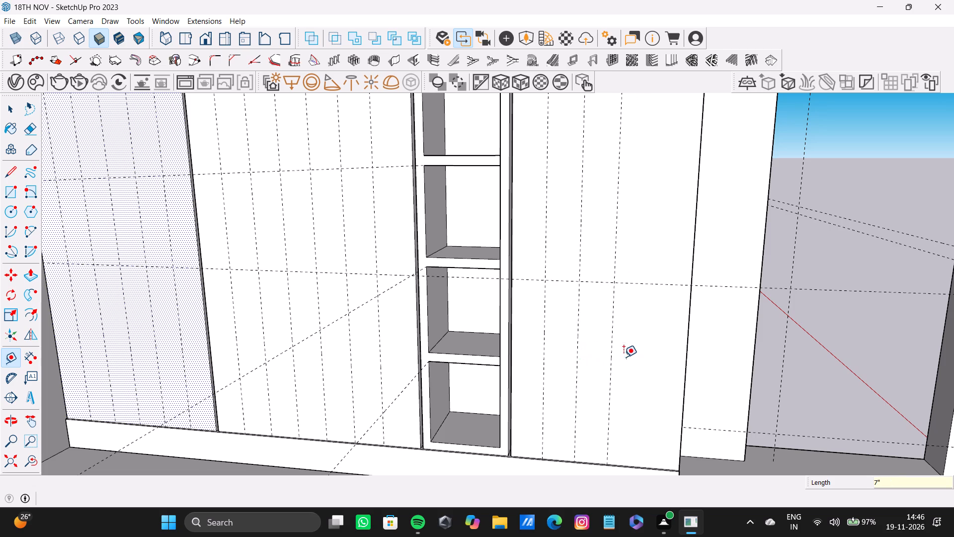
left_click_drag(612, 379, 619, 378)
type("7\"")
key("Return")
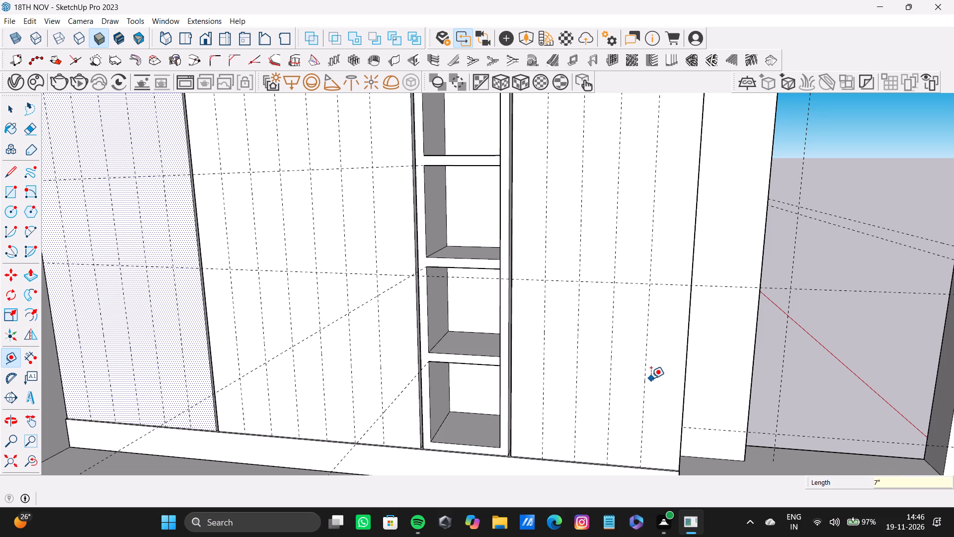
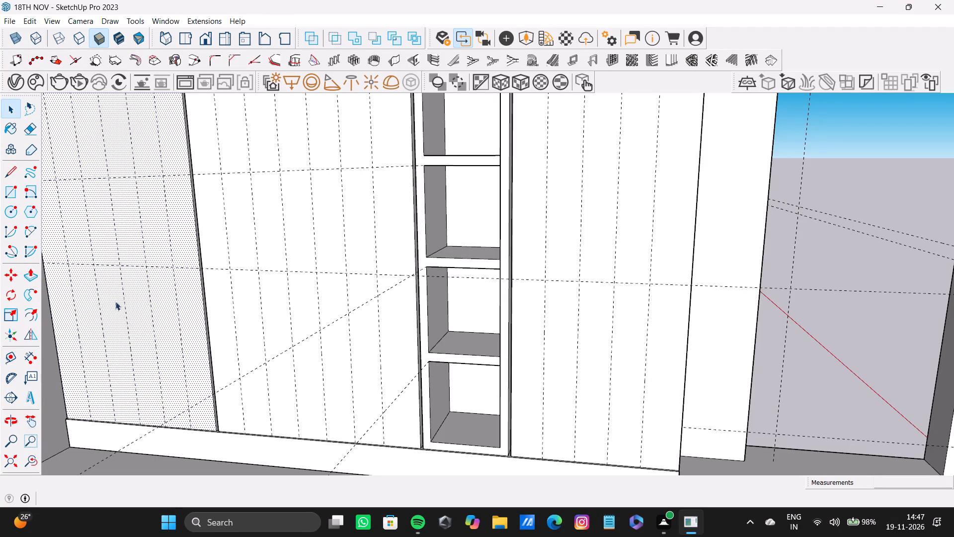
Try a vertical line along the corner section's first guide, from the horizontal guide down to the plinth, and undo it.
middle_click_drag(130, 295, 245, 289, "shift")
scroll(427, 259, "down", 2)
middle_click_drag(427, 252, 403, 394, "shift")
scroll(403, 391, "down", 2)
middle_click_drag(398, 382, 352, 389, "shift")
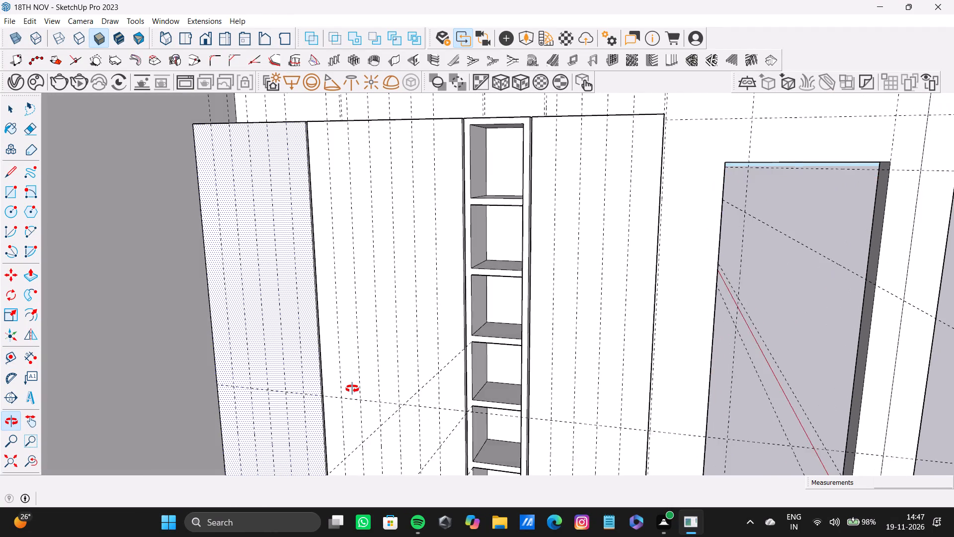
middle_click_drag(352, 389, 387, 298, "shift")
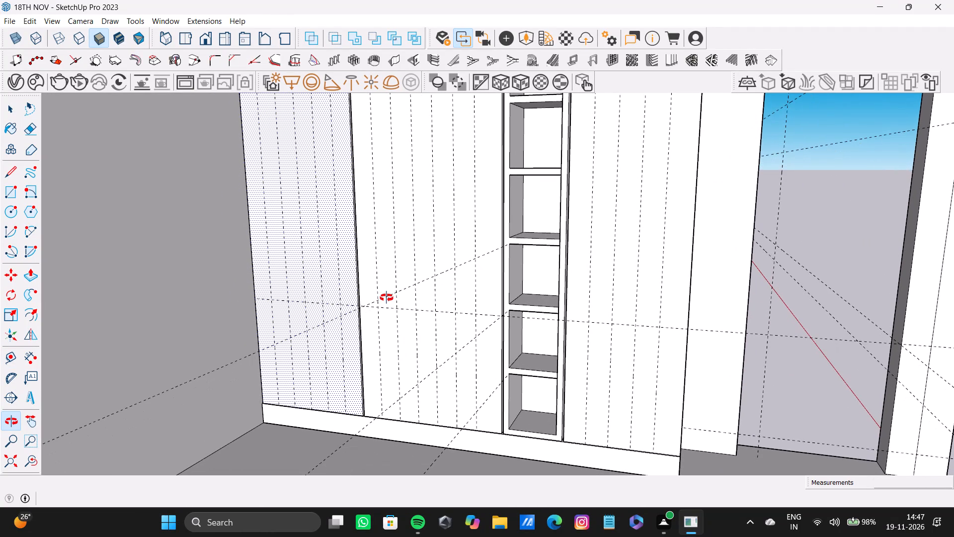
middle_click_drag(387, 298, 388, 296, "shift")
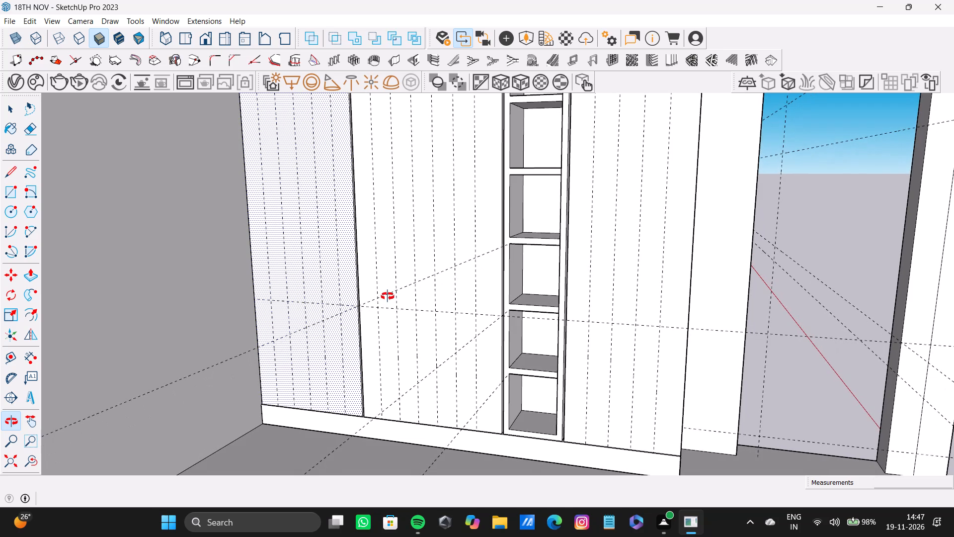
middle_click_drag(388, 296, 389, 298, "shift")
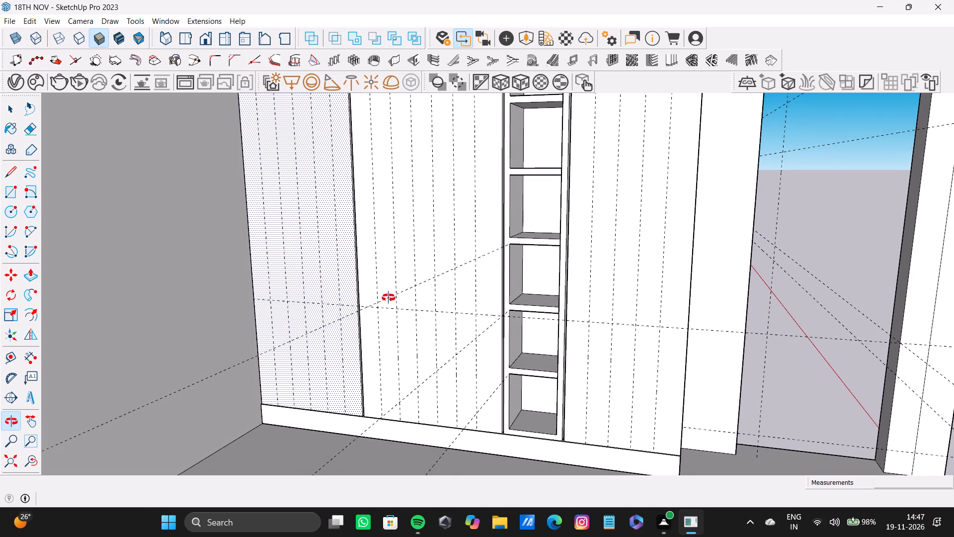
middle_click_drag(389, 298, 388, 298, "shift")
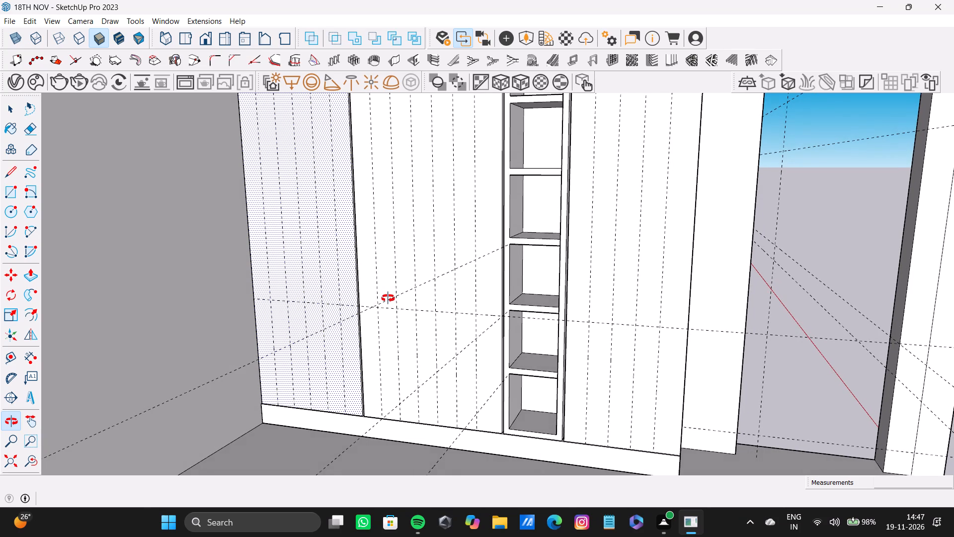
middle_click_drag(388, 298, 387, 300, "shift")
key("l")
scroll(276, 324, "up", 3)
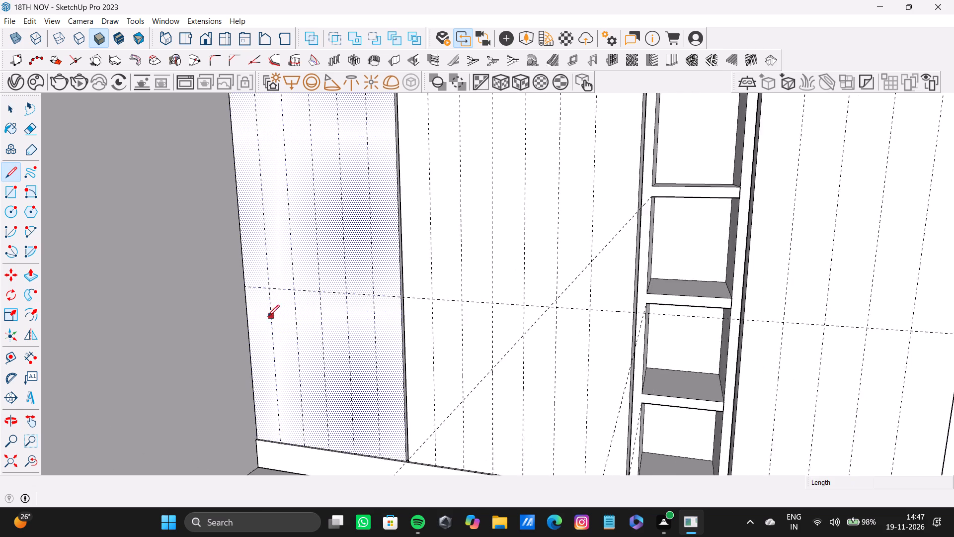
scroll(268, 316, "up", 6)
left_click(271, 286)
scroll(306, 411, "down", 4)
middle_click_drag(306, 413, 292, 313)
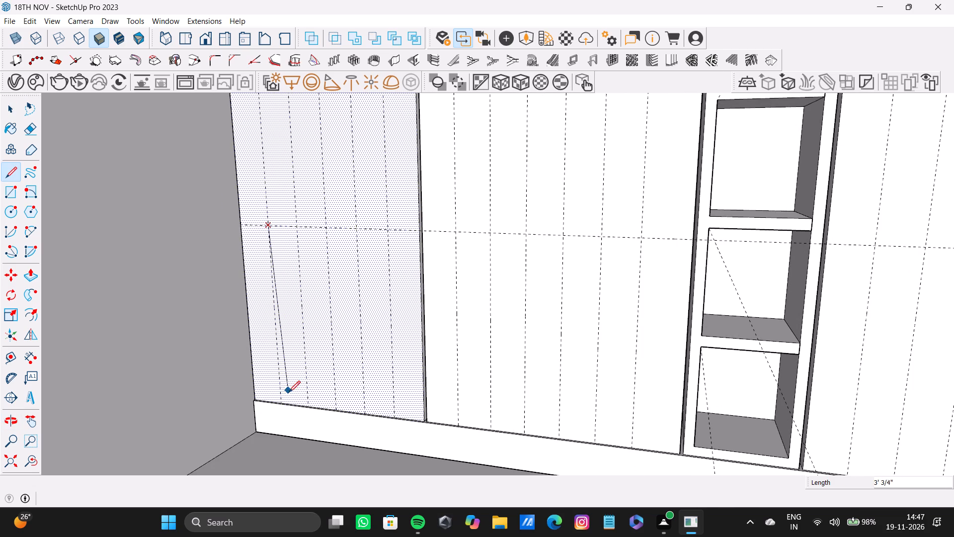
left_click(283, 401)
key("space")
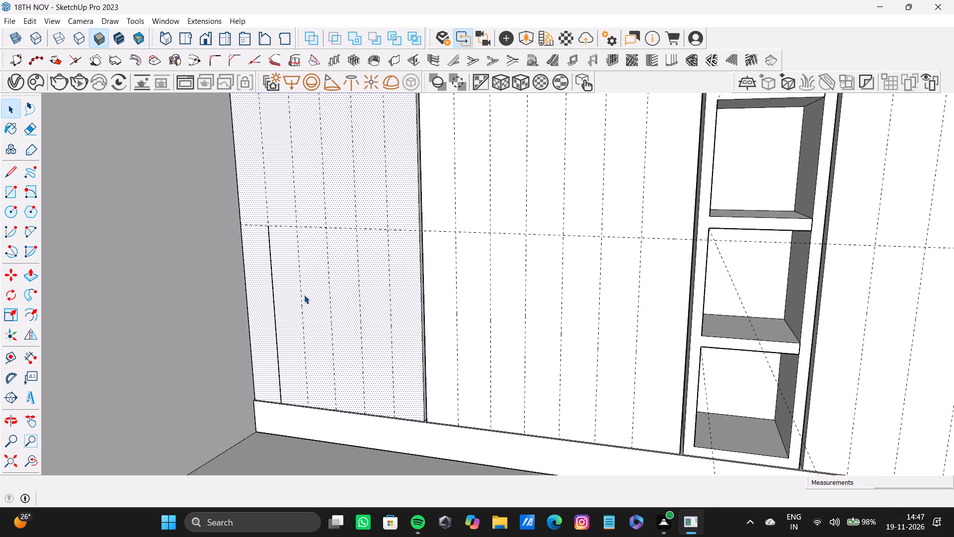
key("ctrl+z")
Draw a horizontal line along the horizontal guide across the corner section's front and on across the adjoining cabinet front to the niche.
key("l")
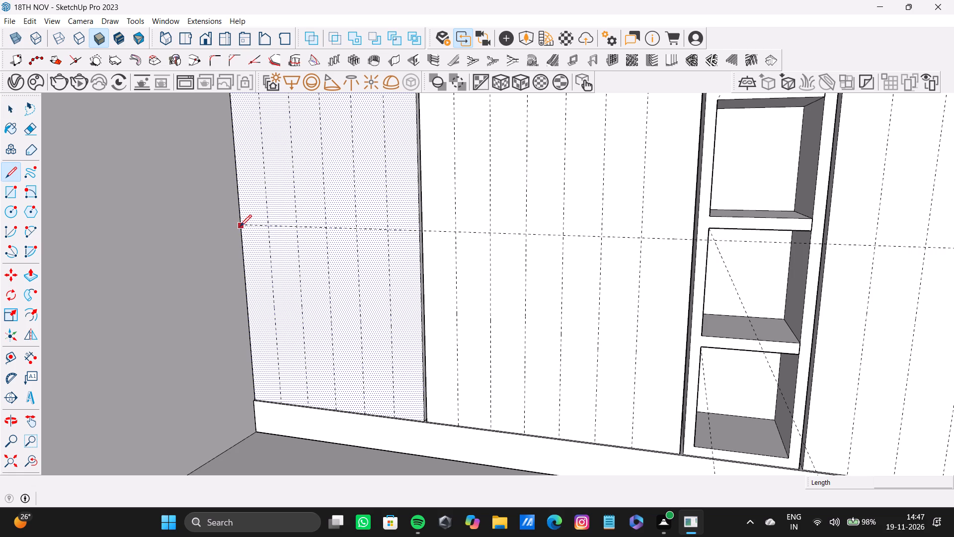
left_click(241, 222)
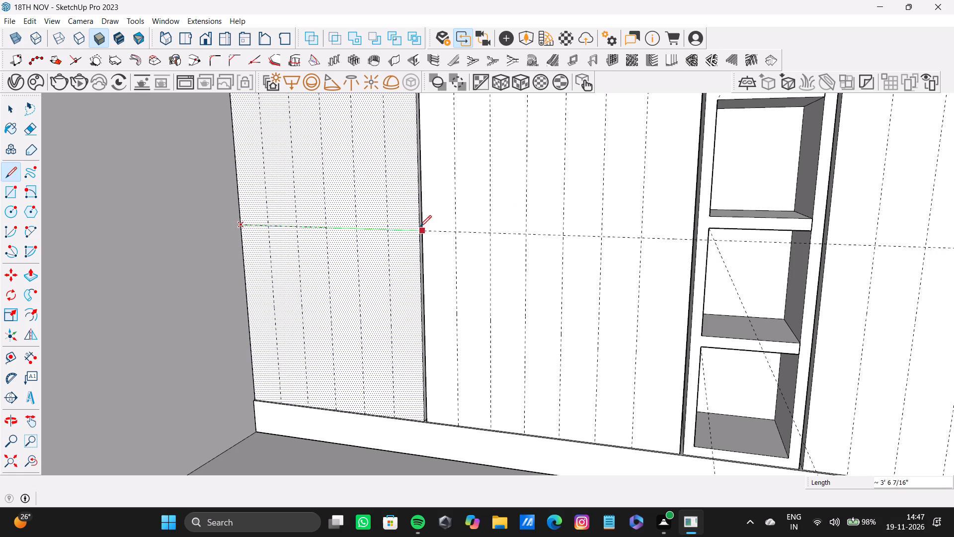
left_click(420, 227)
scroll(427, 230, "up", 9)
middle_click_drag(429, 222, 426, 267)
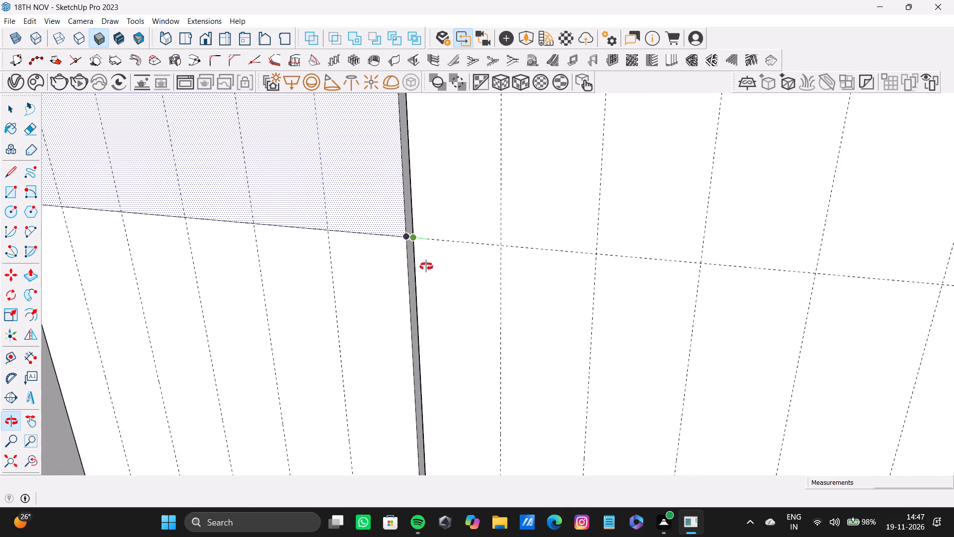
middle_click_drag(426, 267, 430, 371)
scroll(420, 249, "up", 2)
left_click_drag(406, 246, 418, 244)
scroll(761, 309, "down", 6)
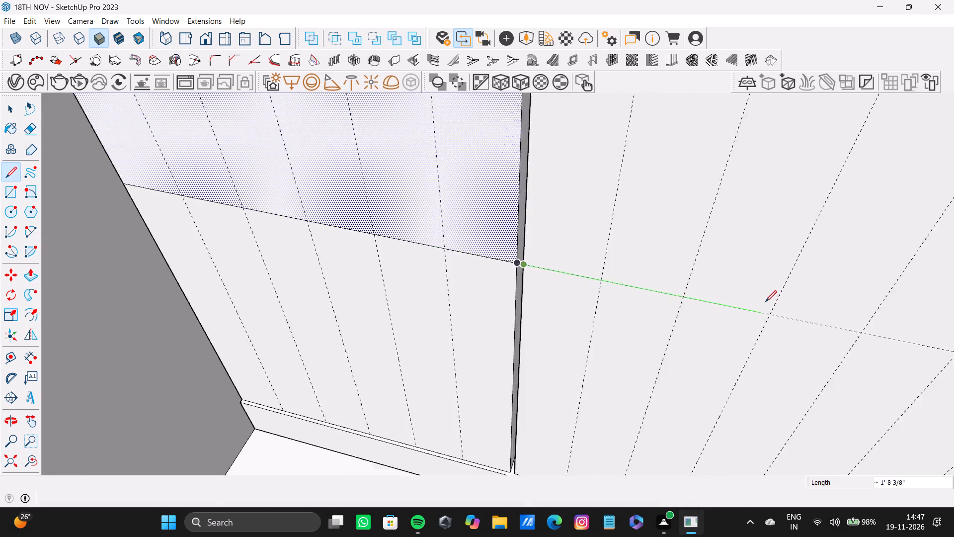
scroll(765, 302, "down", 2)
middle_click_drag(769, 303, 411, 261, "shift")
left_click(703, 332)
scroll(613, 332, "down", 5)
Draw a 3' horizontal line along the same guide across the cabinet front between niche and doorway.
middle_click_drag(612, 332, 441, 307, "shift")
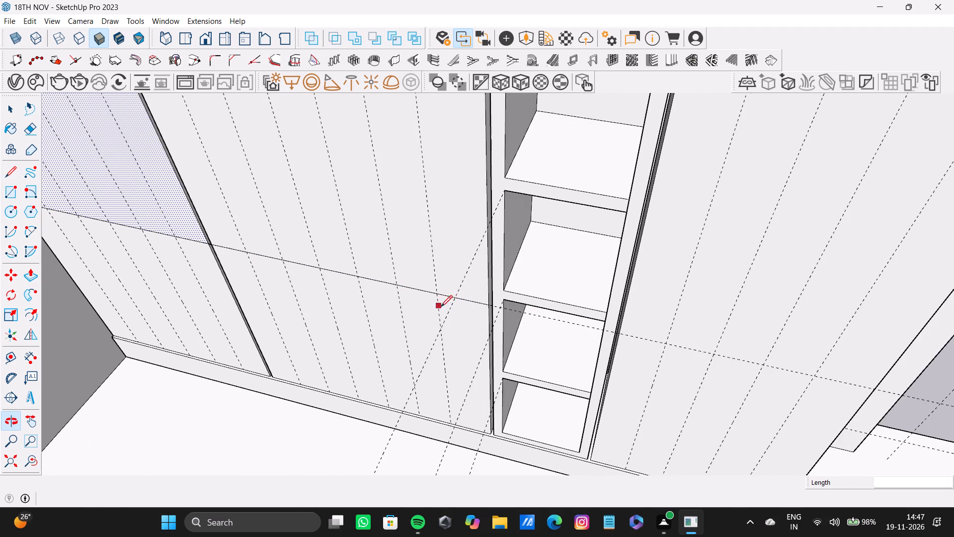
left_click(620, 335)
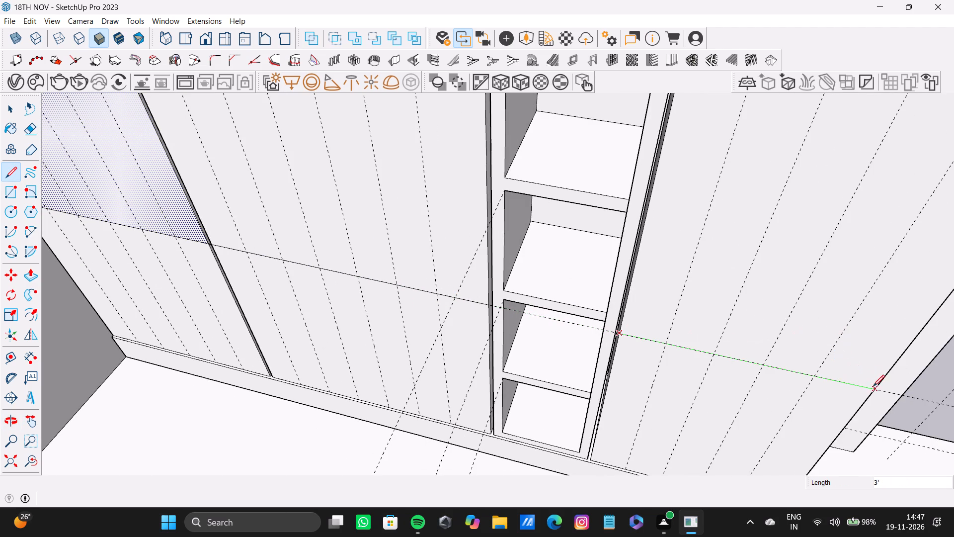
left_click(875, 388)
key("space")
Delete the short line segment crossing the narrow joint between the corner section and the adjoining cabinet front.
scroll(260, 271, "up", 5)
middle_click_drag(201, 247, 373, 297, "shift")
scroll(373, 295, "up", 2)
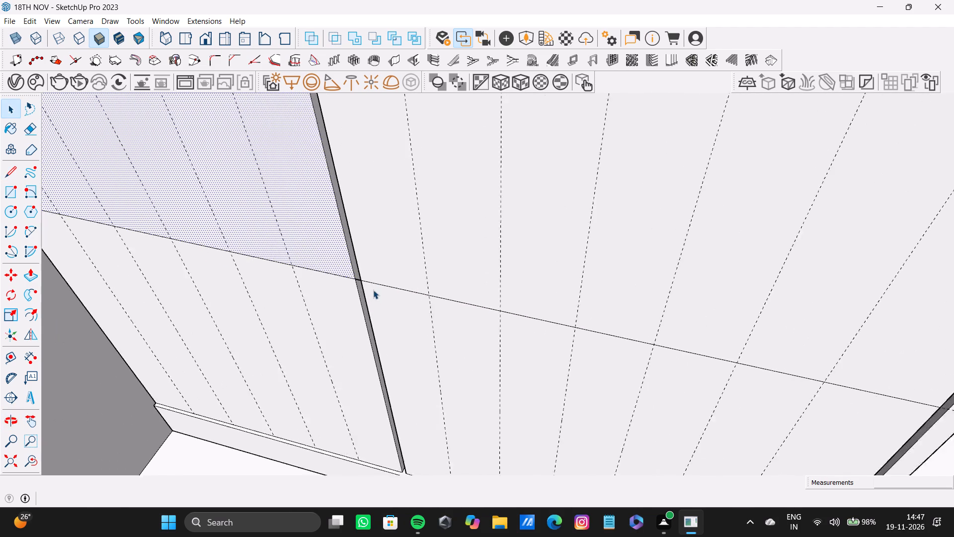
scroll(373, 290, "up", 9)
left_click(349, 281)
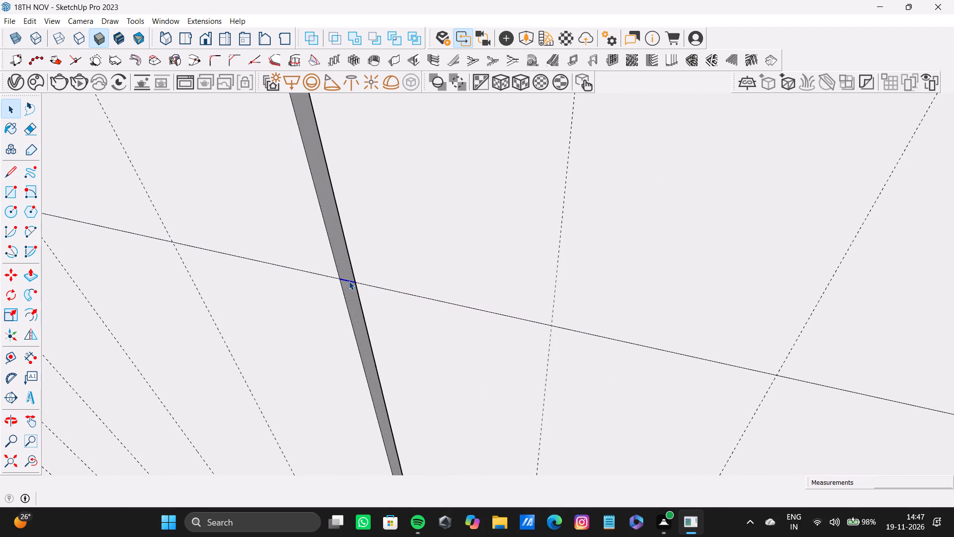
key("Delete")
Draw a 3' 4" vertical line along the corner section's first guide from the wall, from the horizontal line down to the plinth.
scroll(344, 357, "down", 8)
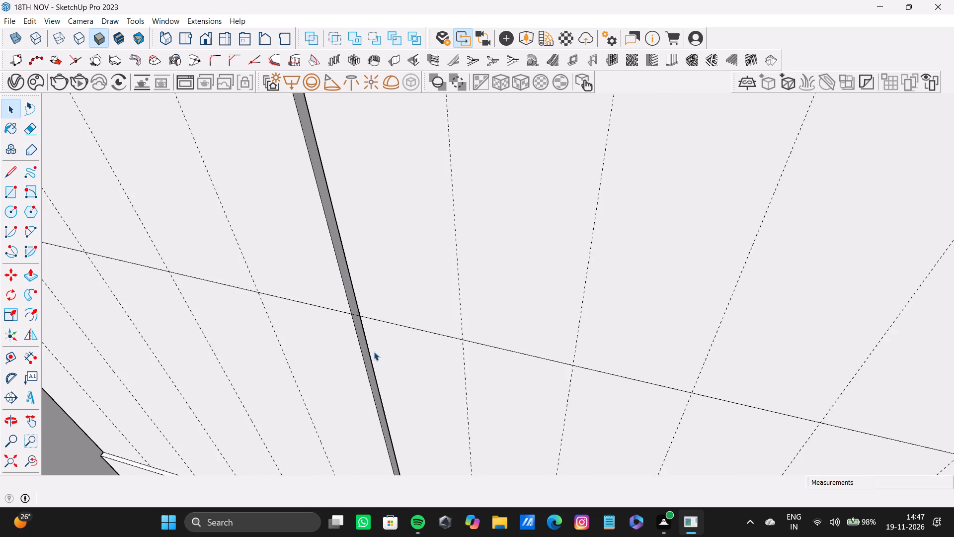
scroll(374, 352, "down", 7)
middle_click_drag(358, 361, 433, 305, "shift")
key("l")
scroll(229, 251, "up", 2)
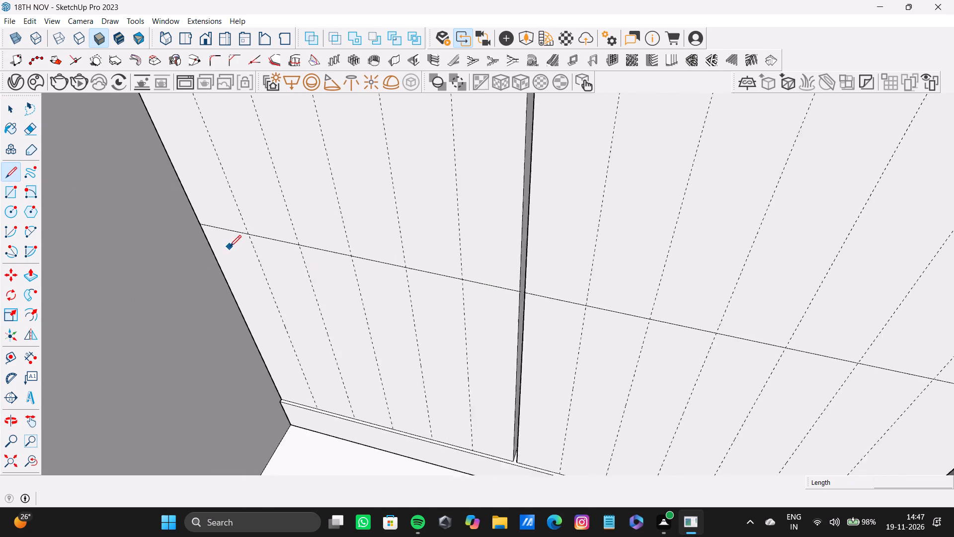
scroll(230, 247, "up", 5)
left_click(258, 235)
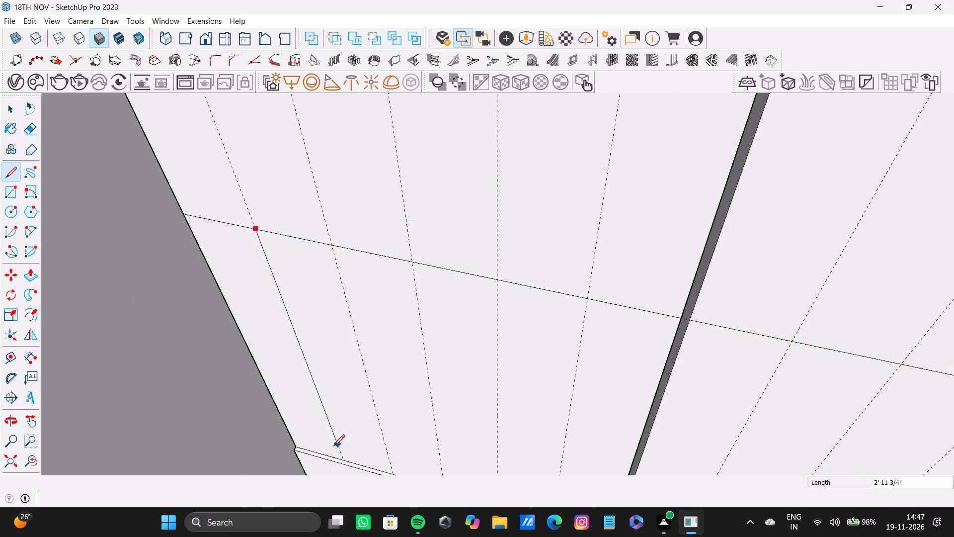
middle_click_drag(333, 446, 331, 374)
middle_click_drag(352, 386, 302, 252)
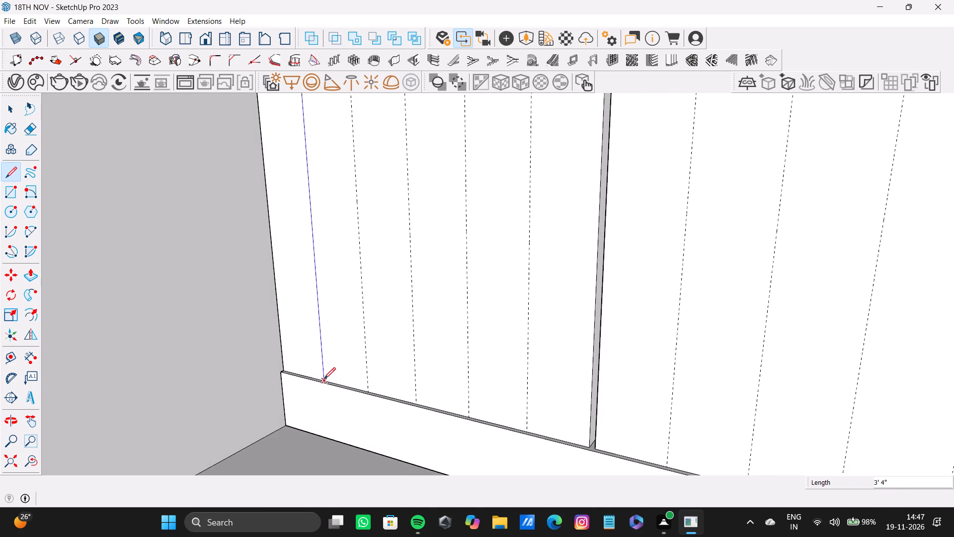
left_click(324, 379)
key("space")
Draw a 3' 4" vertical line along the corner section's second guide, from the horizontal line down to the plinth.
scroll(369, 255, "down", 3)
middle_click_drag(369, 253, 368, 340, "shift")
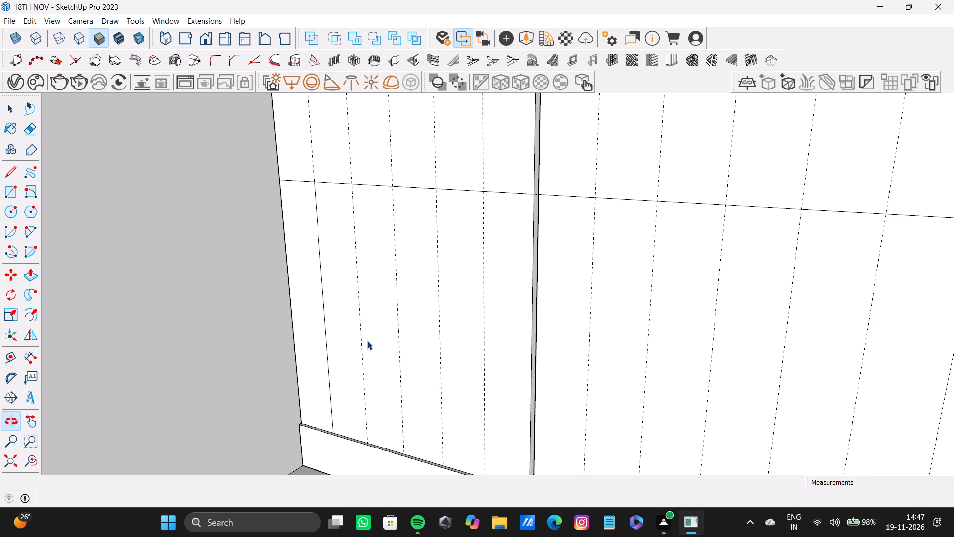
key("l")
scroll(339, 174, "up", 4)
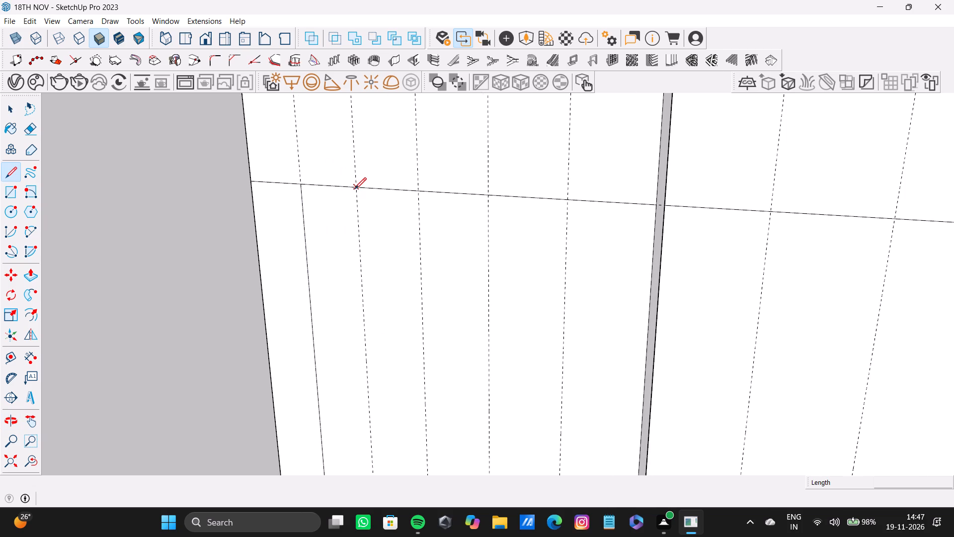
left_click(355, 189)
scroll(359, 292, "down", 3)
middle_click_drag(356, 300, 357, 202, "shift")
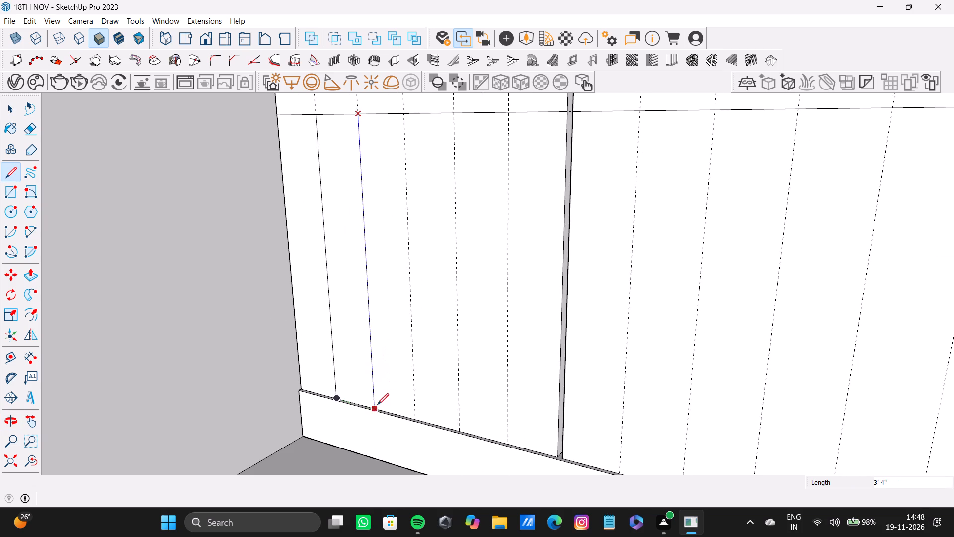
left_click(377, 405)
key("space")
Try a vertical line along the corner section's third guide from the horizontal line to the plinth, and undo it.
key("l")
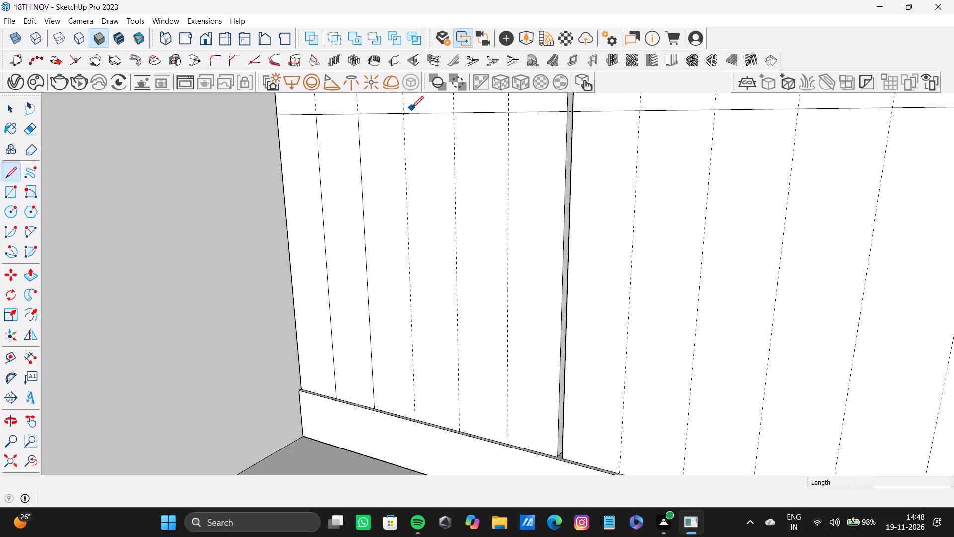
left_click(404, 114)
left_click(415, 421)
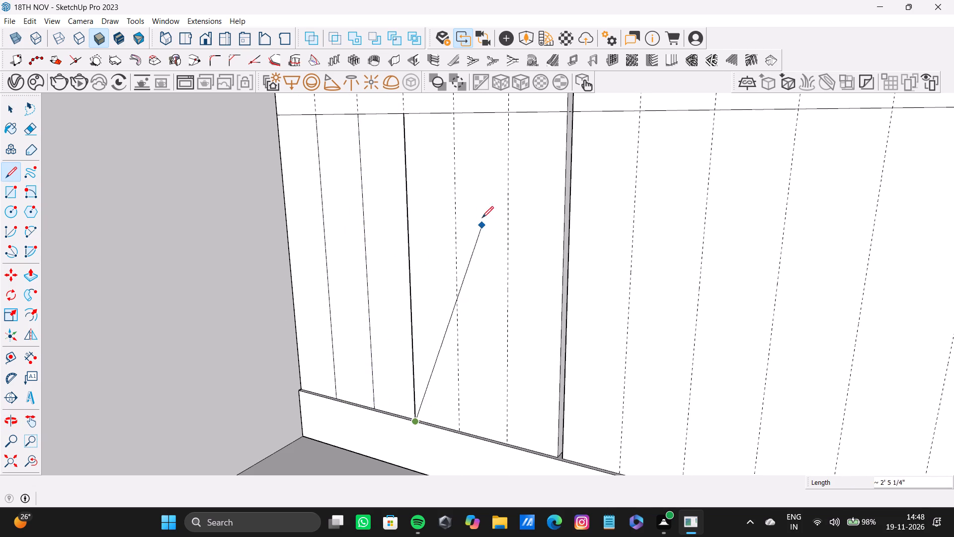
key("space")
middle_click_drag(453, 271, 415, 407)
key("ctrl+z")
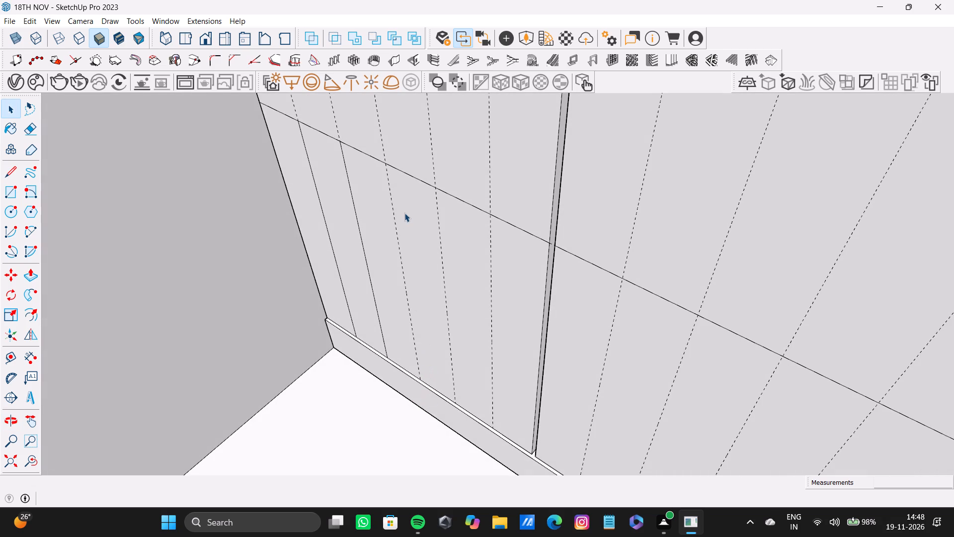
Draw a vertical line along the corner section's third guide from the wall, from the horizontal line down to the plinth.
key("l")
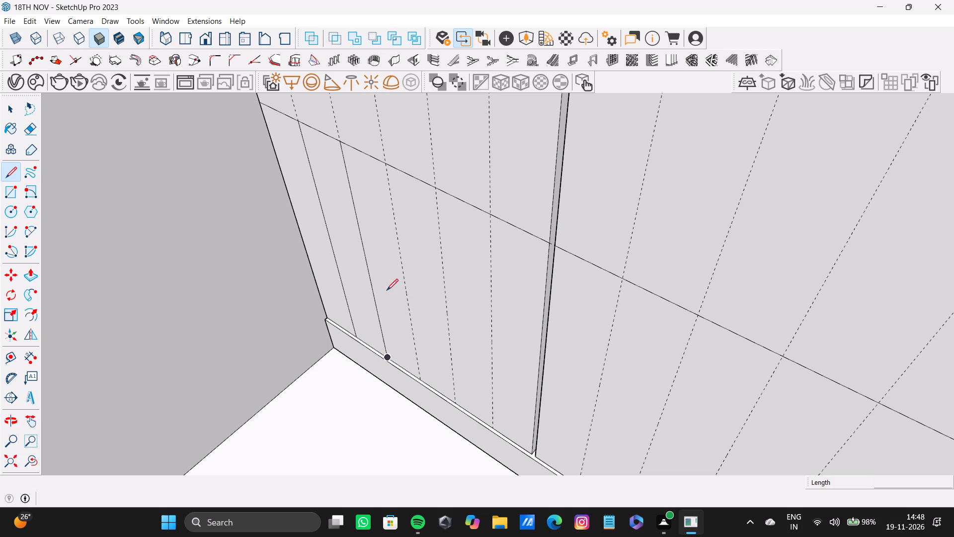
middle_click_drag(390, 307, 435, 311)
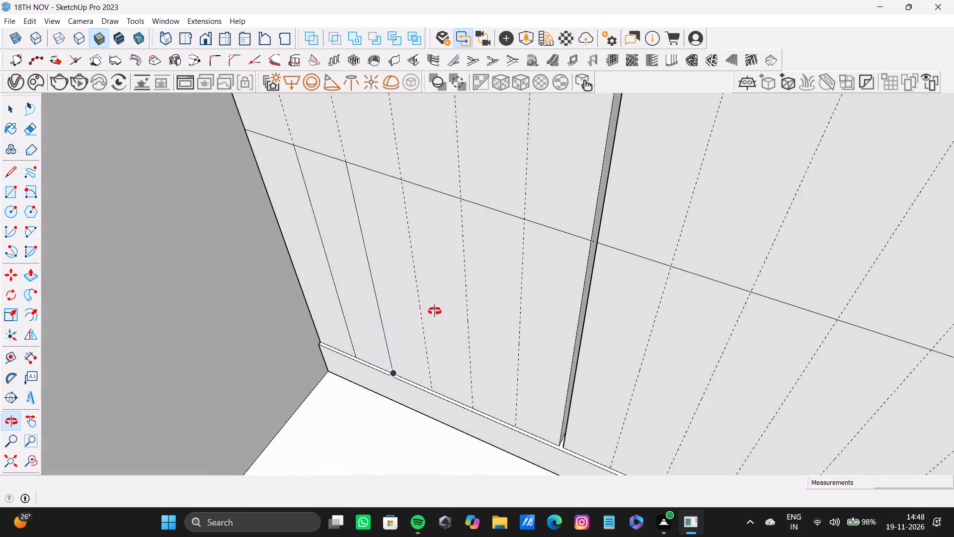
middle_click_drag(435, 311, 442, 310)
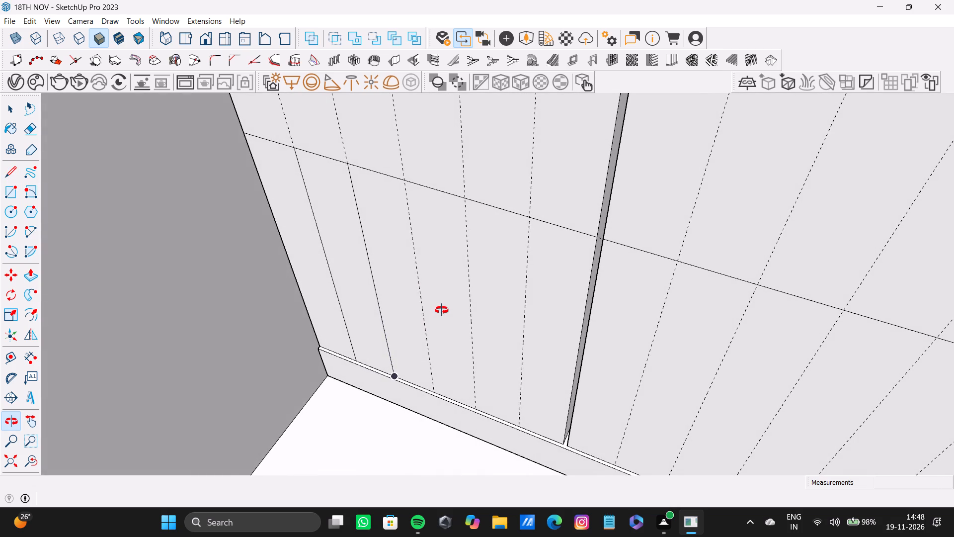
middle_click_drag(442, 310, 442, 310)
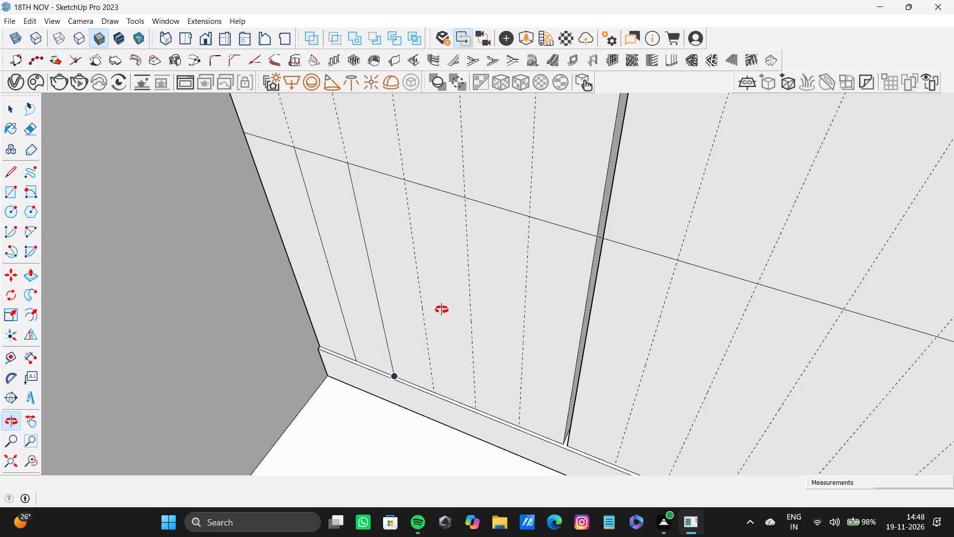
middle_click_drag(442, 310, 441, 310)
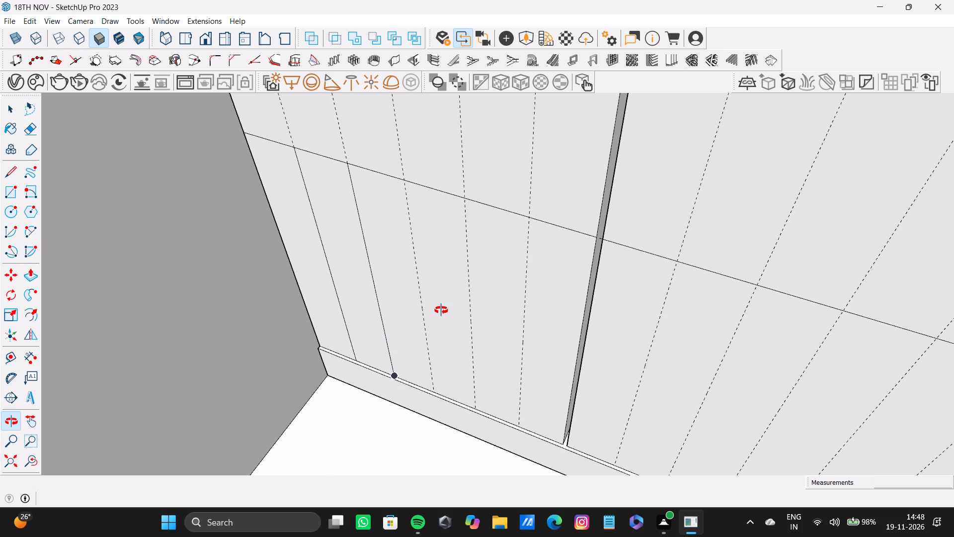
middle_click_drag(441, 310, 441, 311)
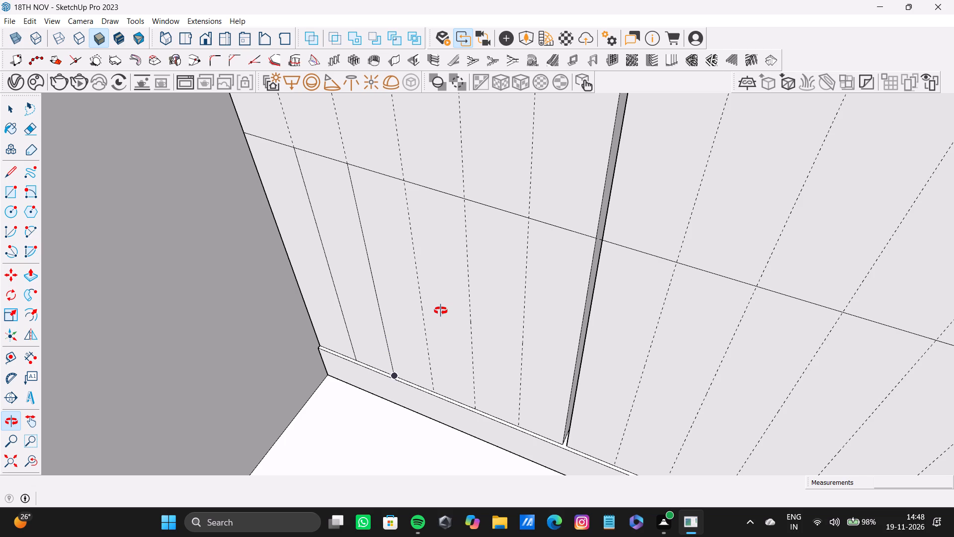
middle_click_drag(441, 311, 441, 310)
scroll(389, 199, "up", 3)
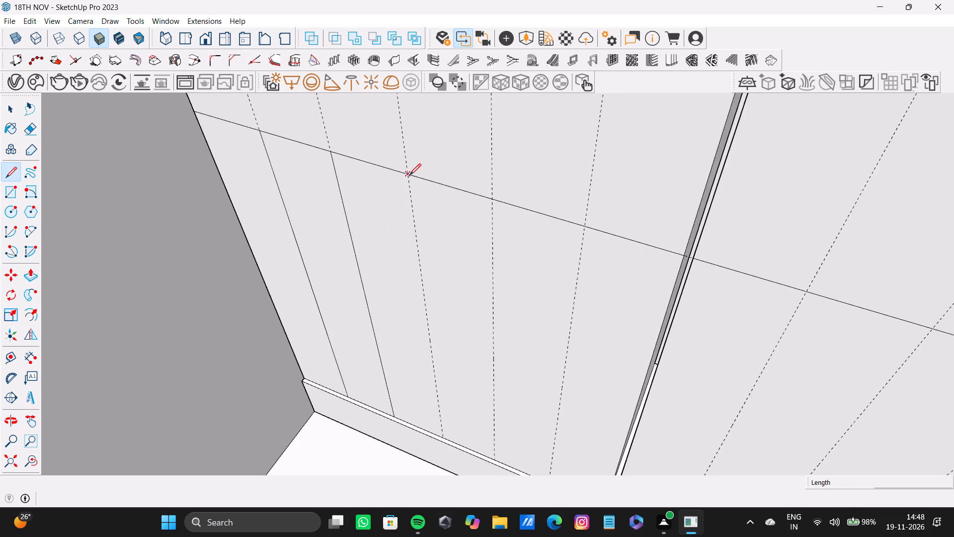
scroll(409, 175, "up", 3)
left_click(405, 175)
scroll(461, 396, "down", 4)
middle_click_drag(456, 405, 413, 236, "shift")
scroll(426, 306, "up", 6)
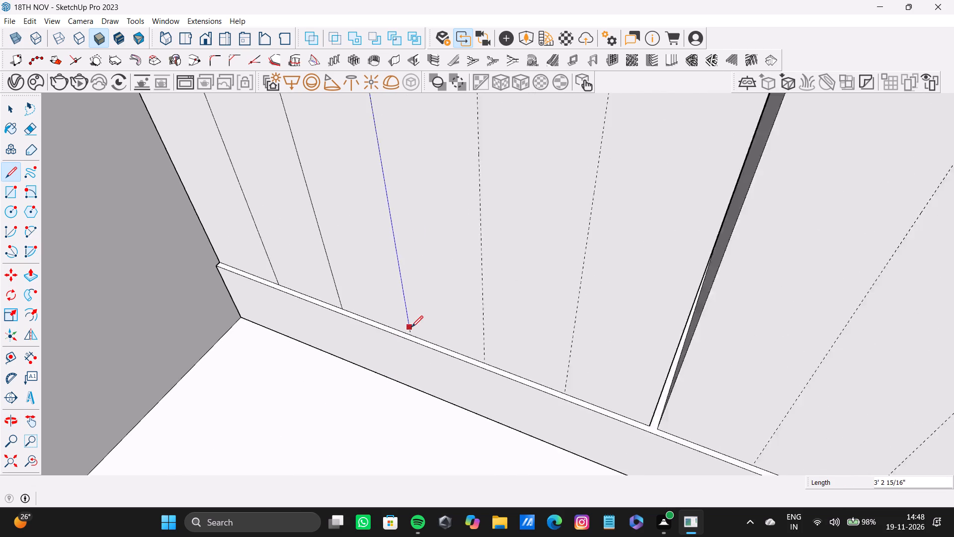
scroll(411, 327, "up", 6)
middle_click_drag(421, 351, 404, 304)
scroll(402, 303, "up", 4)
left_click(402, 313)
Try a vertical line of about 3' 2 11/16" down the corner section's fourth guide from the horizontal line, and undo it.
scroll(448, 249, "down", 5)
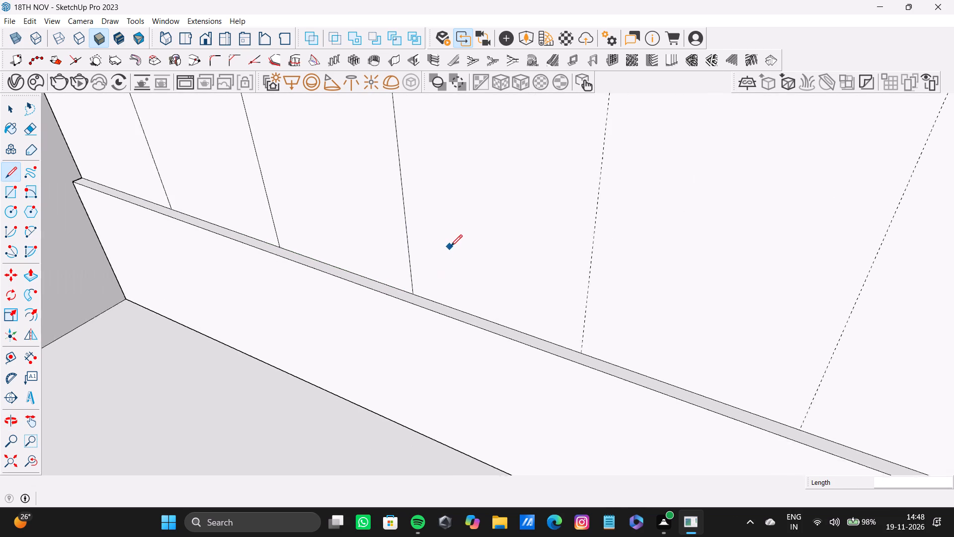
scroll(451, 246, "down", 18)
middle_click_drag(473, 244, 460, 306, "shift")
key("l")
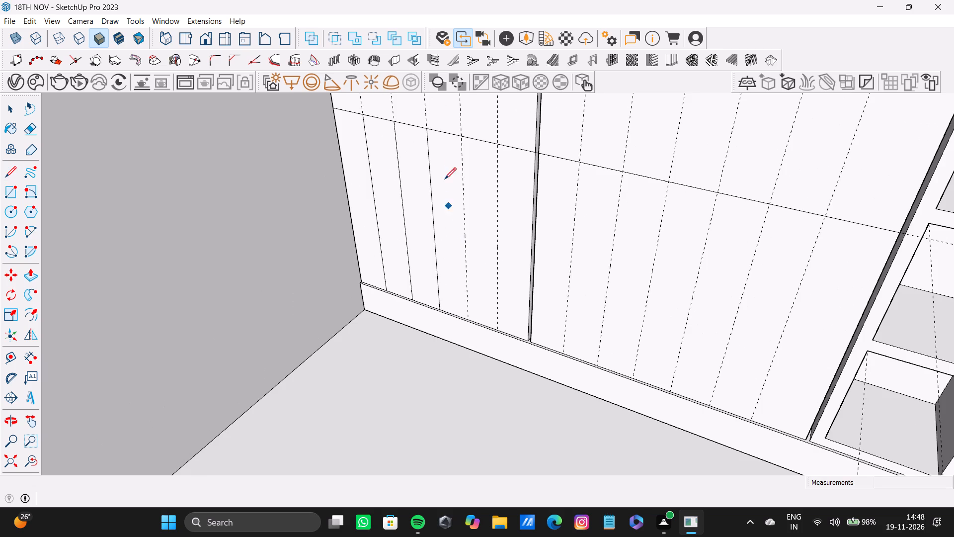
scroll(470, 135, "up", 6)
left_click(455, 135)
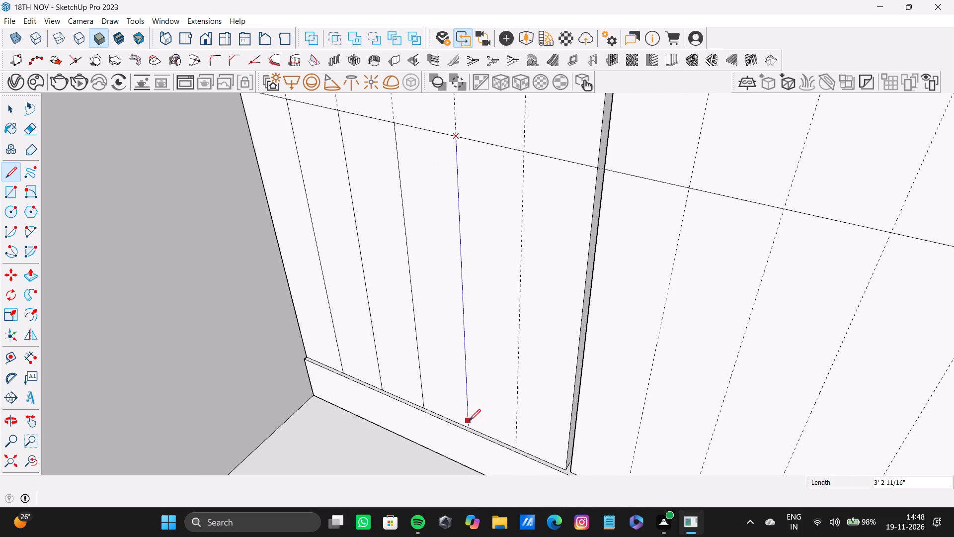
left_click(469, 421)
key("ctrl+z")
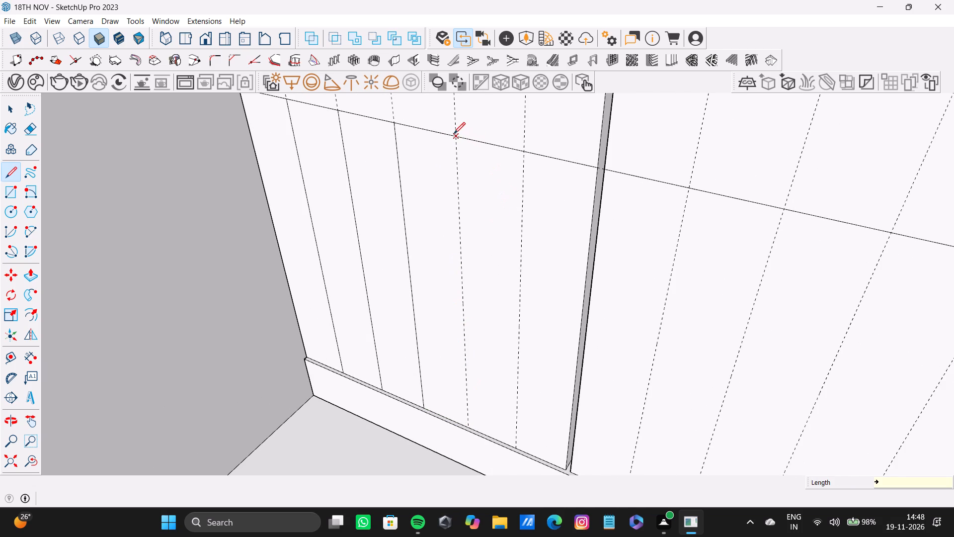
Draw a vertical line of about 3' 4" along the corner section's fourth guide, from the horizontal line down to the plinth.
left_click(454, 134)
scroll(473, 295, "down", 3)
middle_click_drag(469, 313, 451, 280)
scroll(469, 313, "up", 1, "shift")
scroll(455, 338, "up", 4)
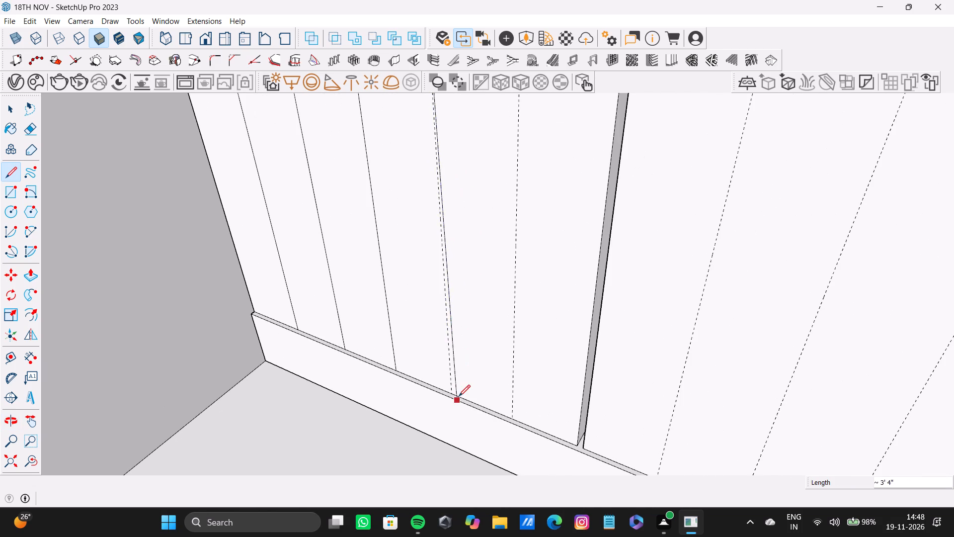
left_click(452, 393)
key("space")
Draw a vertical line along the corner section's fifth and last guide, from the horizontal line down to the plinth.
scroll(493, 276, "down", 5)
middle_click_drag(474, 235, 457, 270, "shift")
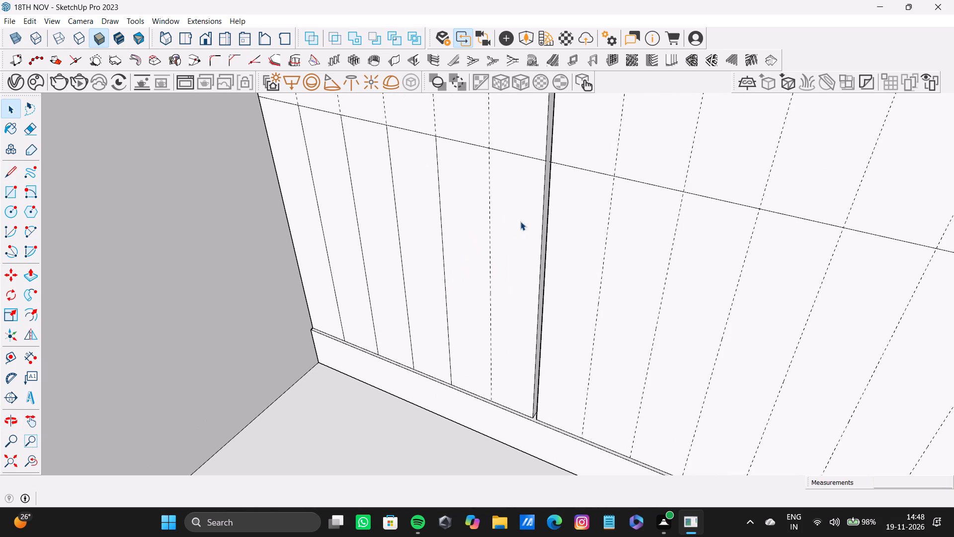
key("l")
left_click(490, 150)
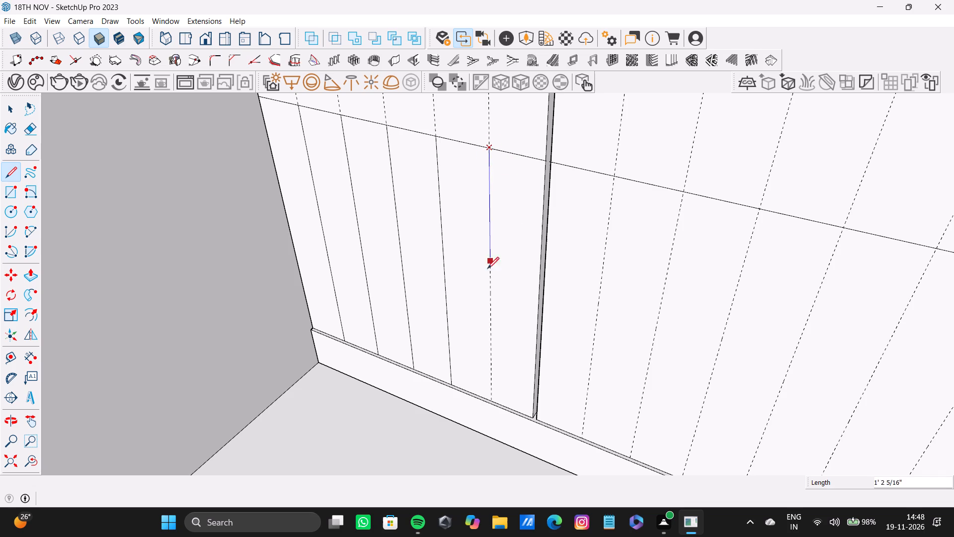
scroll(481, 346, "up", 4)
left_click(493, 428)
Draw a 3' 4" vertical line along the adjoining cabinet front's first guide past the joint, from the horizontal line to the plinth.
scroll(474, 341, "down", 10)
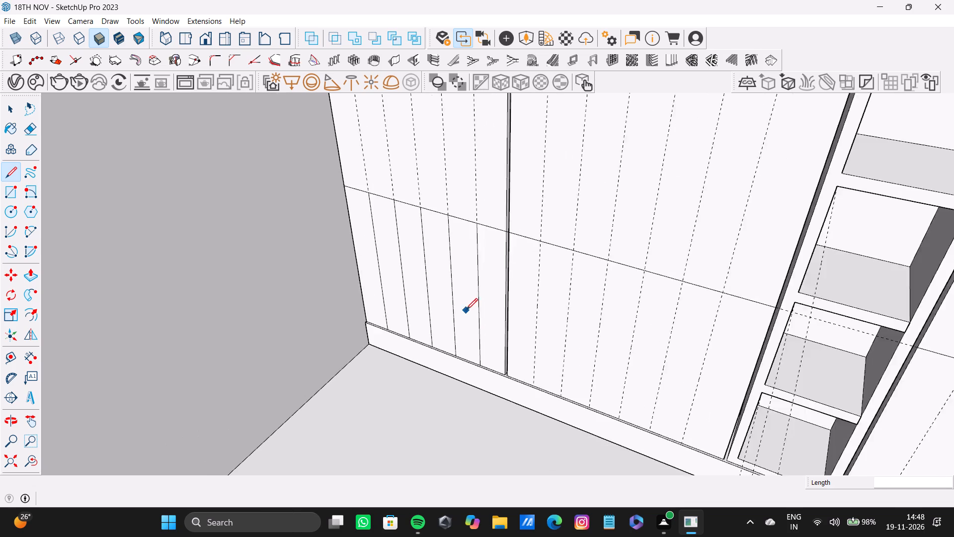
middle_click_drag(466, 310, 376, 351, "shift")
key("l")
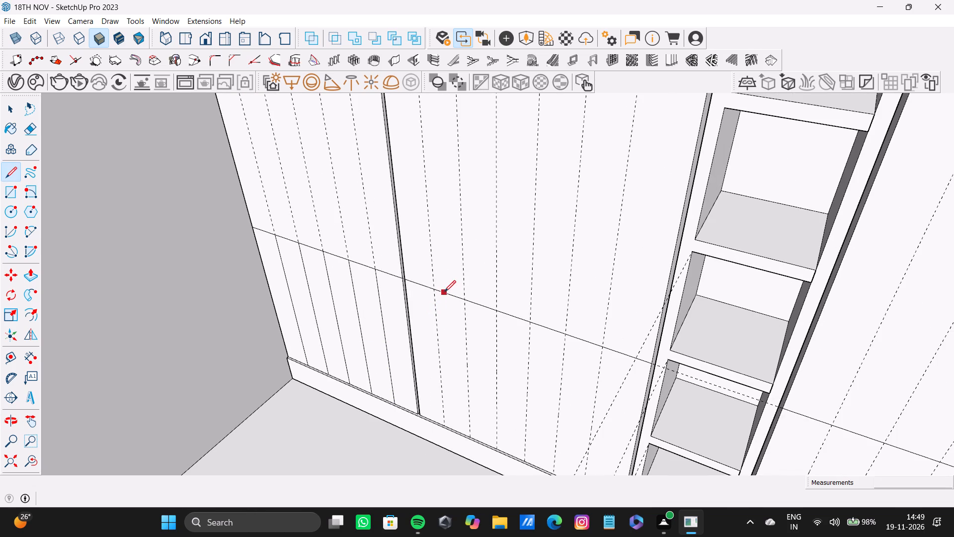
left_click(431, 288)
scroll(446, 424, "up", 3)
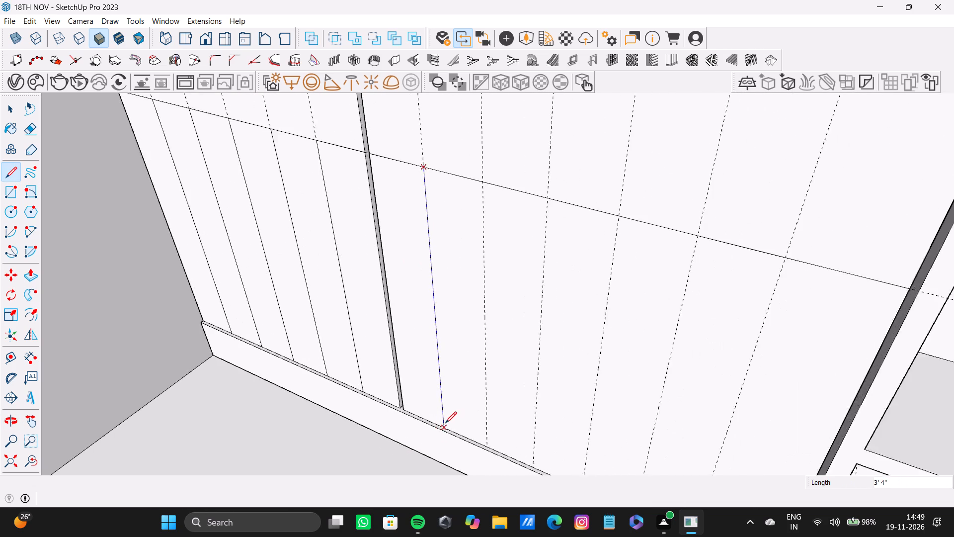
scroll(445, 423, "up", 5)
left_click(445, 423)
Draw 3' 4" vertical lines along the second to fifth guides of the same cabinet front, from the horizontal line to the plinth.
scroll(484, 349, "down", 9)
middle_click_drag(477, 329, 469, 339, "shift")
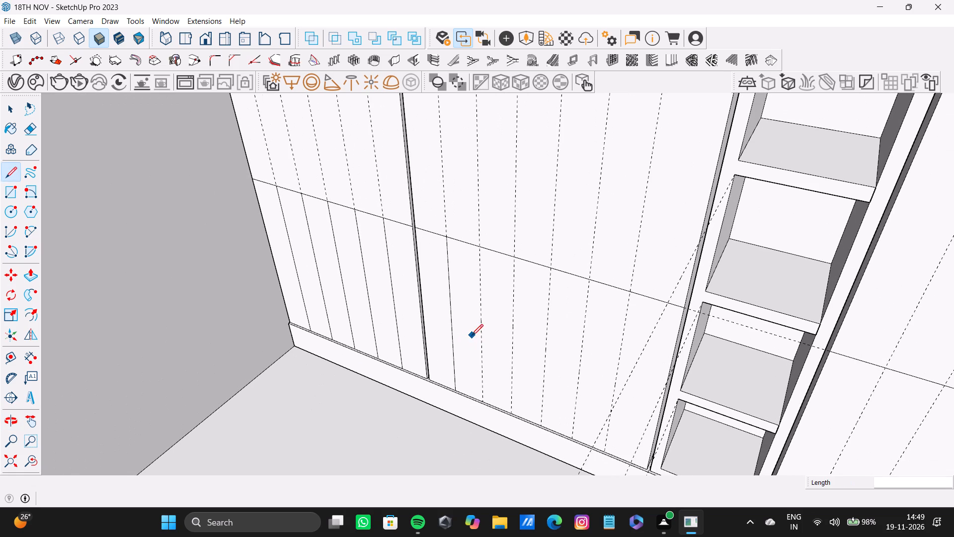
key("l")
left_click(479, 246)
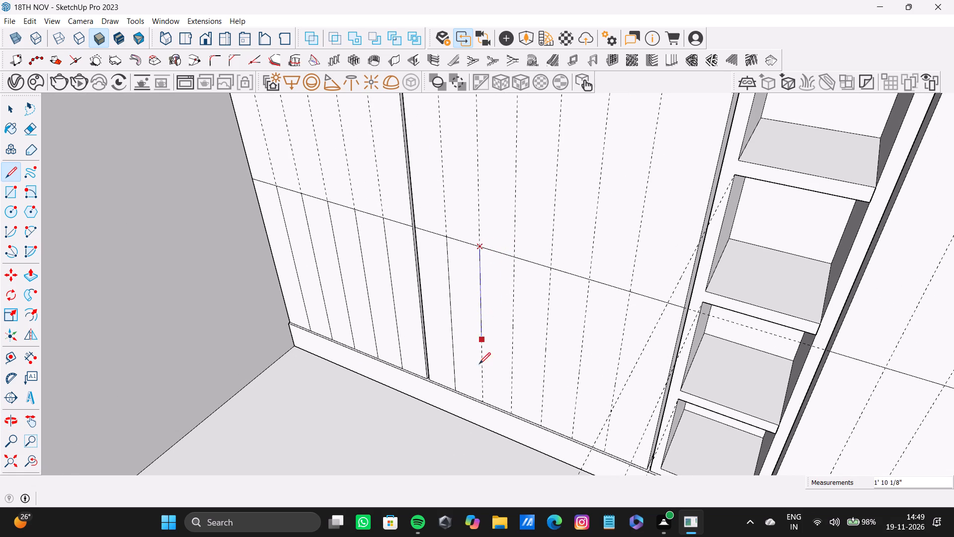
left_click(481, 398)
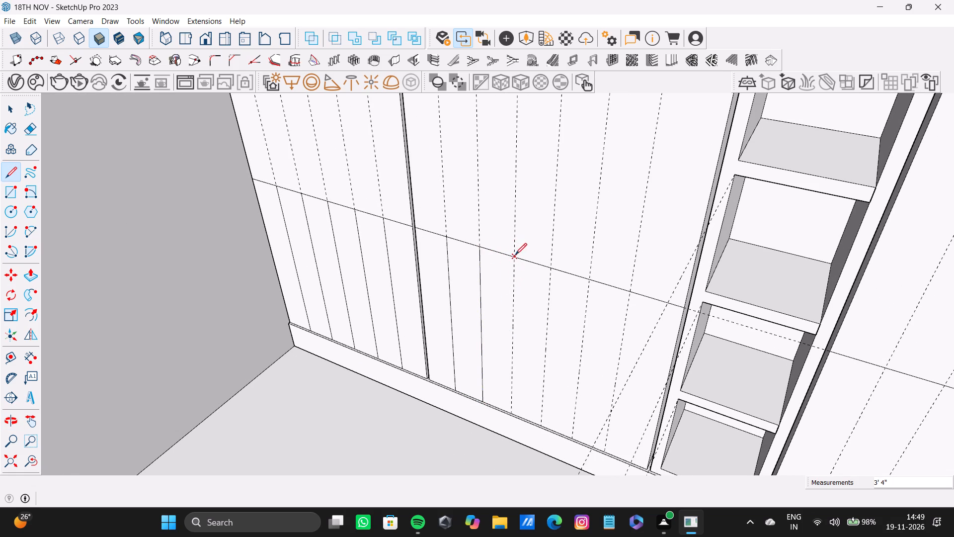
left_click(517, 255)
left_click(513, 414)
left_click(551, 269)
left_click(537, 419)
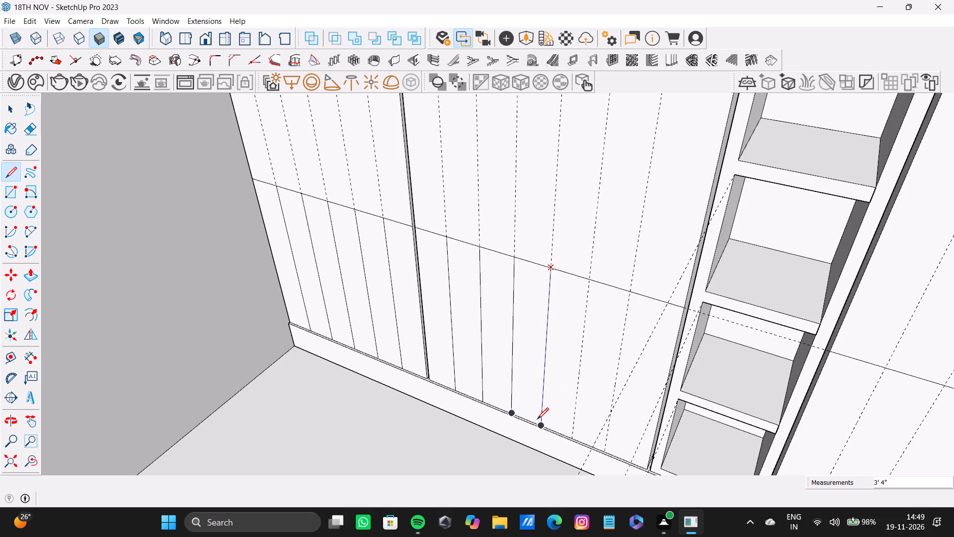
left_click(592, 276)
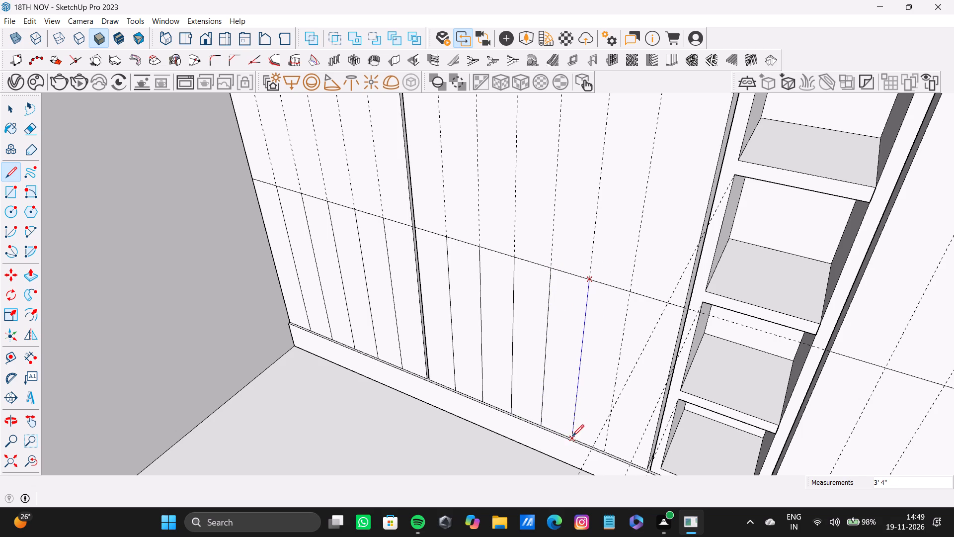
left_click(573, 438)
Draw a vertical line along that cabinet front's sixth guide, nearest the shelved niche, from the horizontal line to the plinth.
middle_click_drag(589, 371, 490, 352)
scroll(516, 285, "up", 3)
left_click(518, 270)
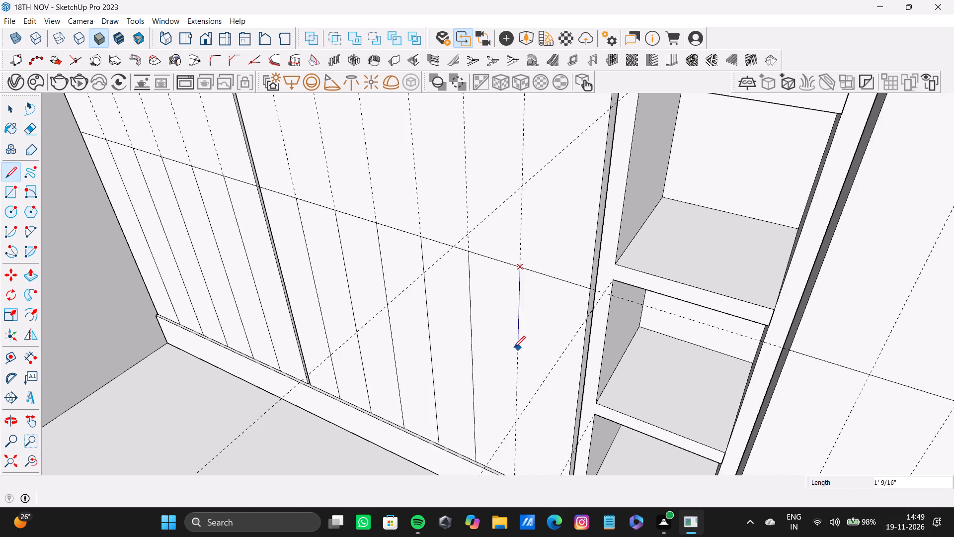
middle_click_drag(514, 348, 502, 232)
left_click(509, 384)
Draw a 3' 4" vertical line along the first guide beyond the shelved niche, on the doorway-side cabinet front, down to the plinth.
scroll(473, 312, "down", 6)
middle_click_drag(438, 357, 454, 348, "shift")
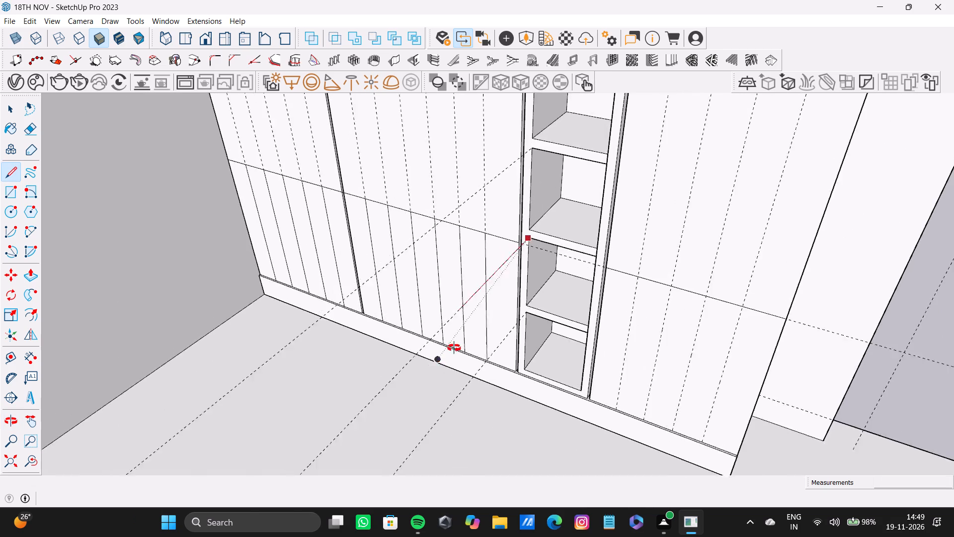
middle_click_drag(454, 348, 462, 231, "shift")
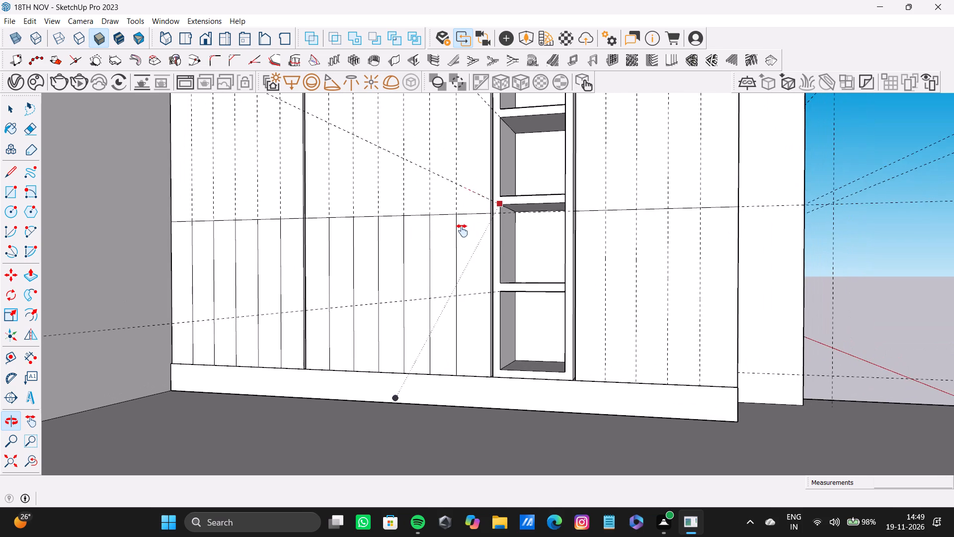
middle_click_drag(462, 231, 490, 237, "shift")
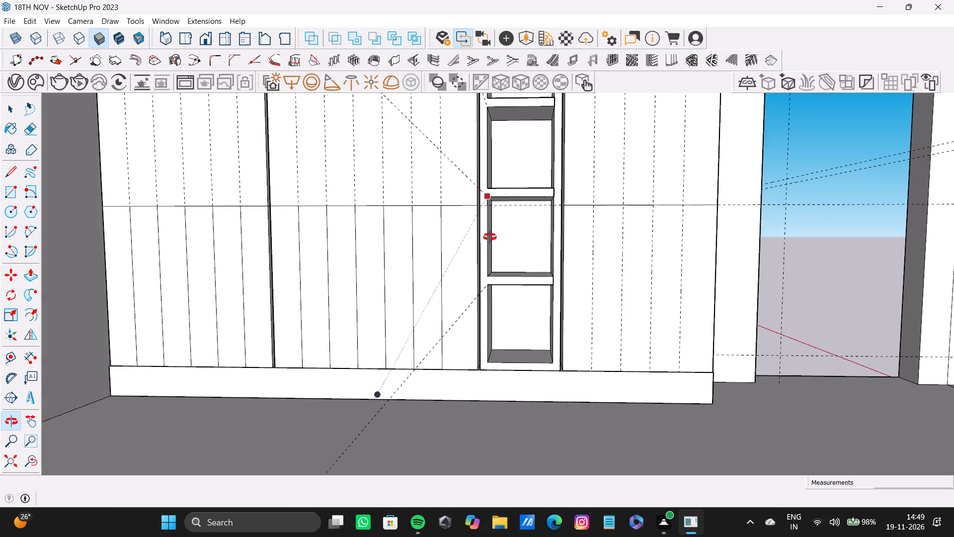
middle_click_drag(490, 237, 488, 241, "shift")
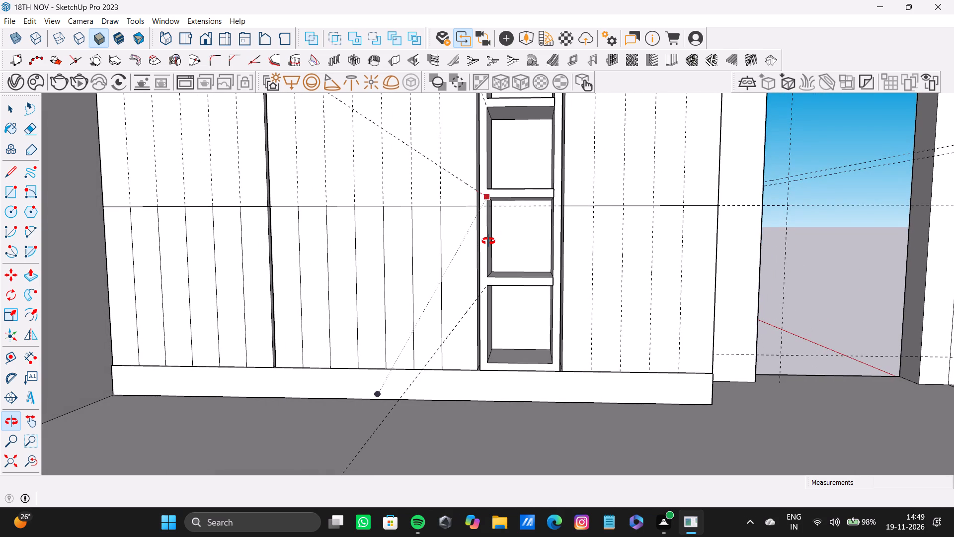
middle_click_drag(488, 241, 484, 254, "shift")
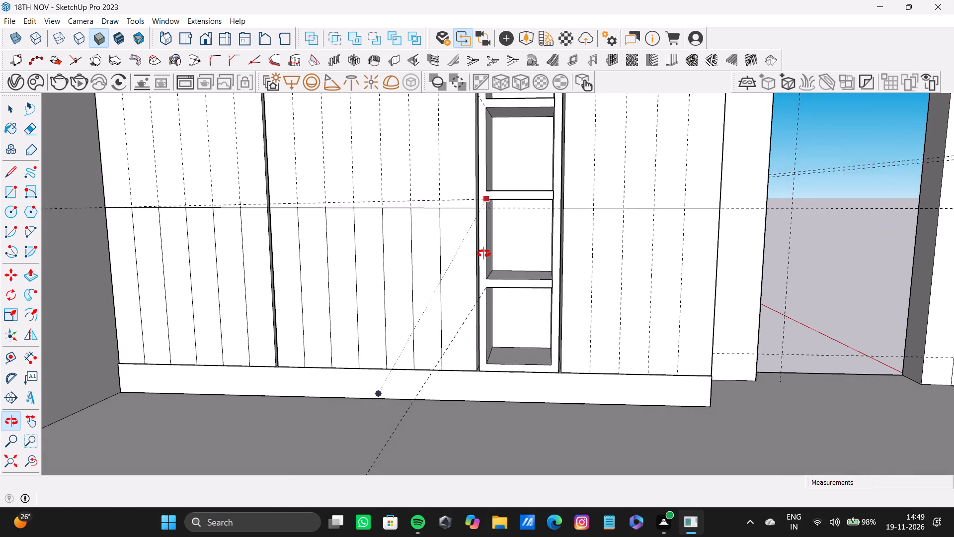
middle_click_drag(484, 254, 487, 273, "shift")
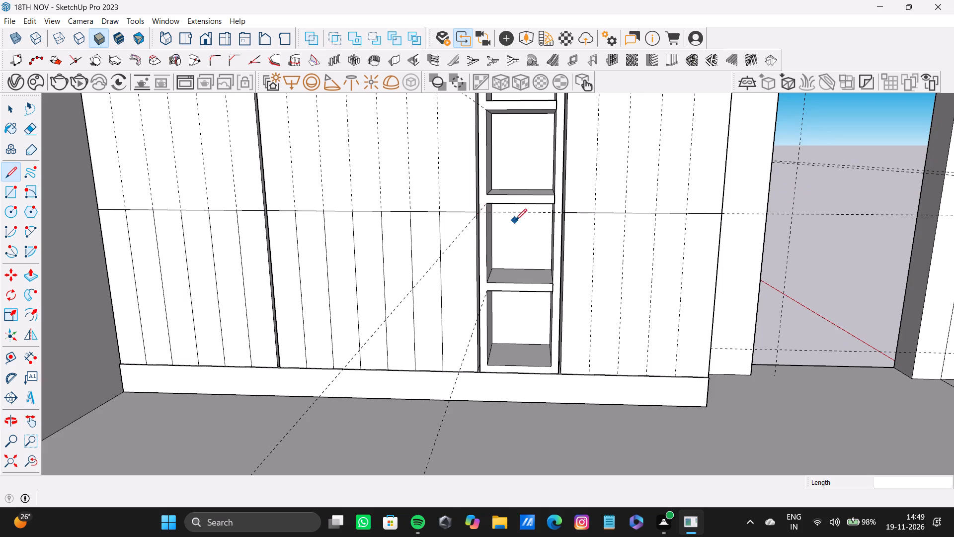
scroll(629, 226, "up", 5)
left_click(580, 209)
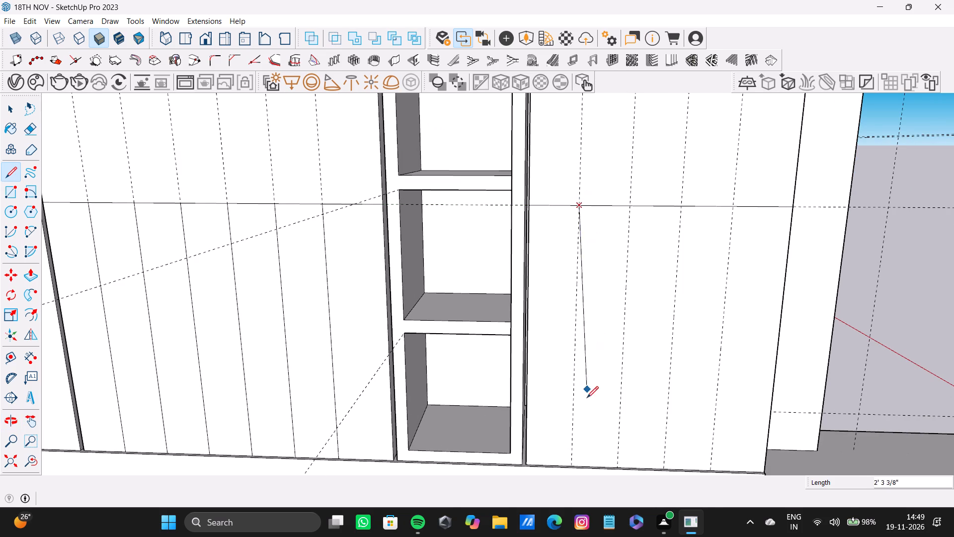
scroll(571, 452, "up", 4)
middle_click_drag(573, 439, 549, 358, "shift")
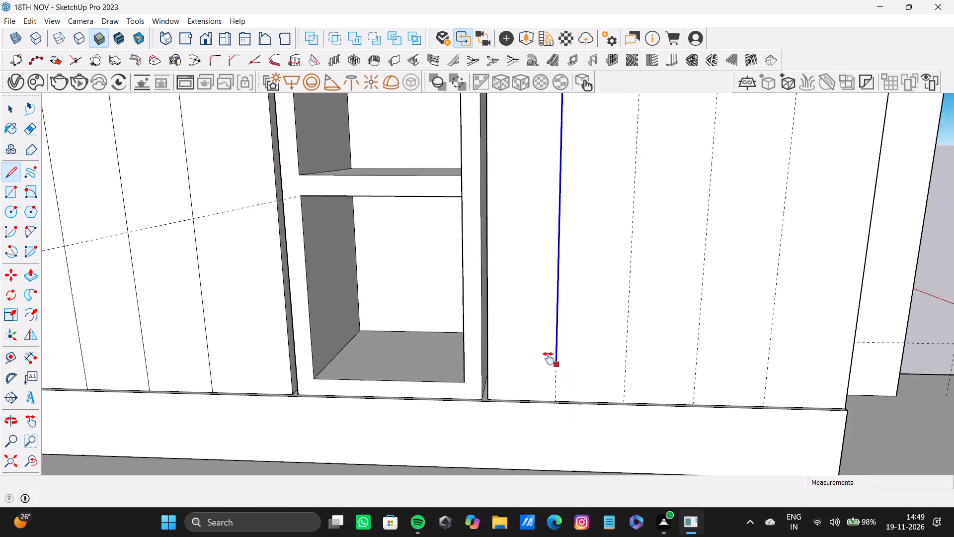
middle_click_drag(549, 358, 452, 384, "shift")
scroll(474, 428, "up", 3)
middle_click_drag(456, 399, 426, 417)
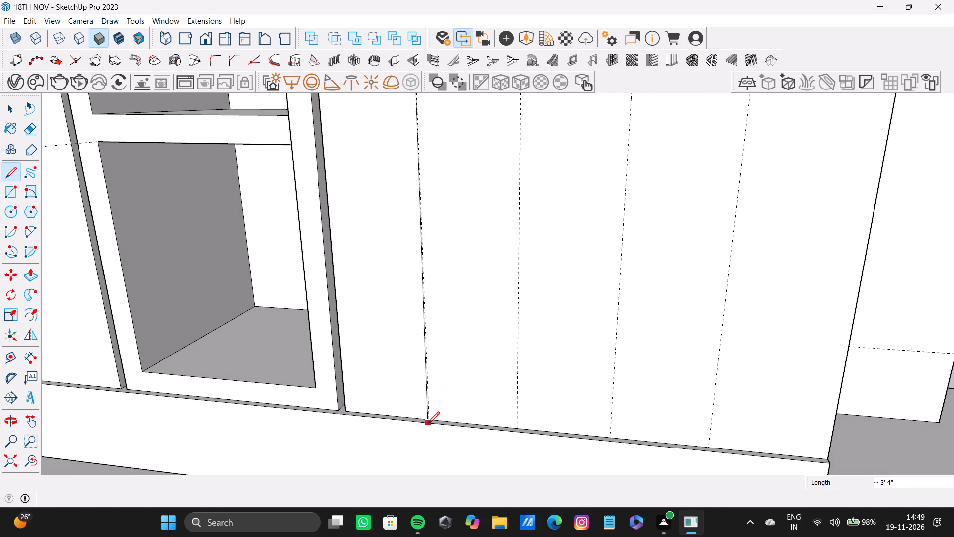
left_click(430, 417)
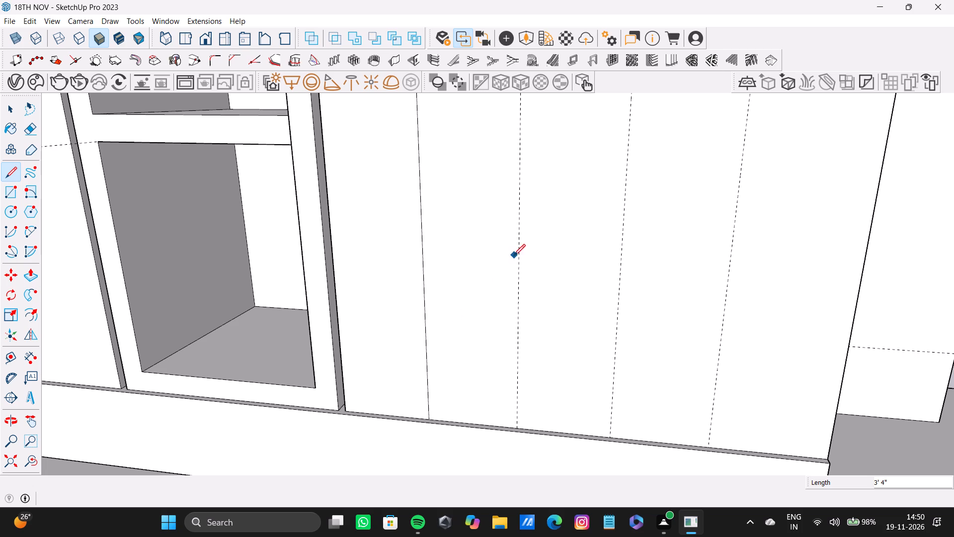
Draw vertical lines along the second and third guides of the doorway-side cabinet front, from the horizontal line to the plinth.
scroll(518, 246, "down", 6)
middle_click_drag(502, 231, 487, 282, "shift")
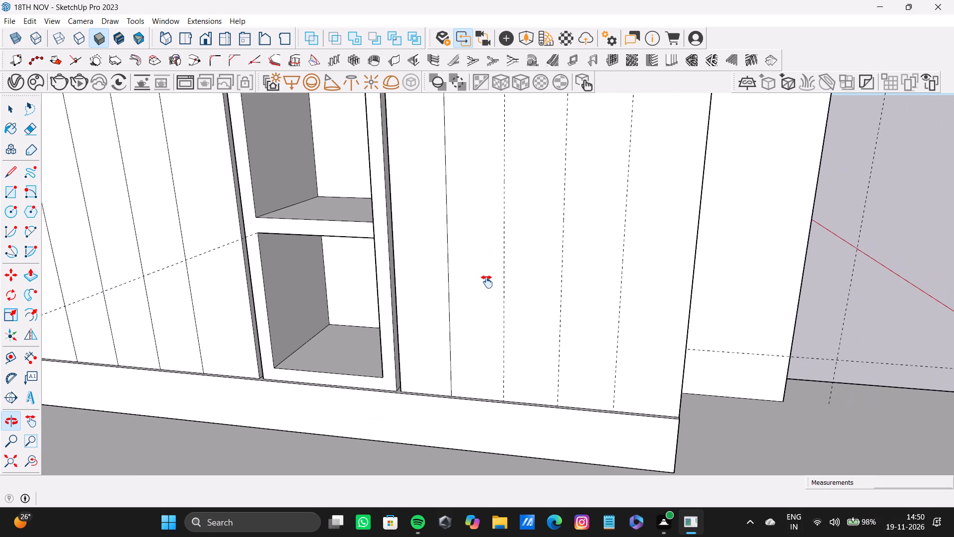
middle_click_drag(487, 282, 479, 300, "shift")
scroll(508, 199, "down", 3)
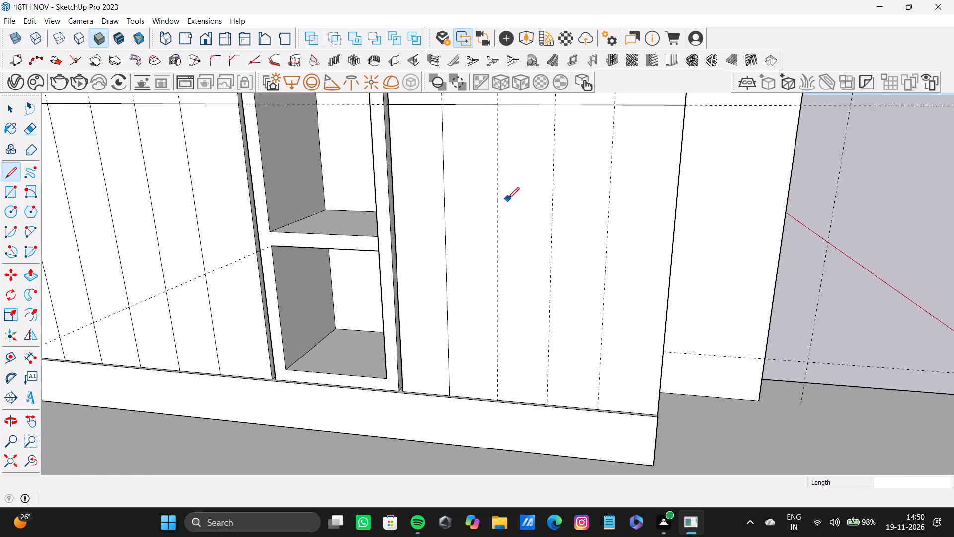
scroll(508, 199, "down", 1)
middle_click_drag(504, 193, 484, 219, "shift")
scroll(489, 180, "up", 3)
left_click_drag(478, 148, 478, 158)
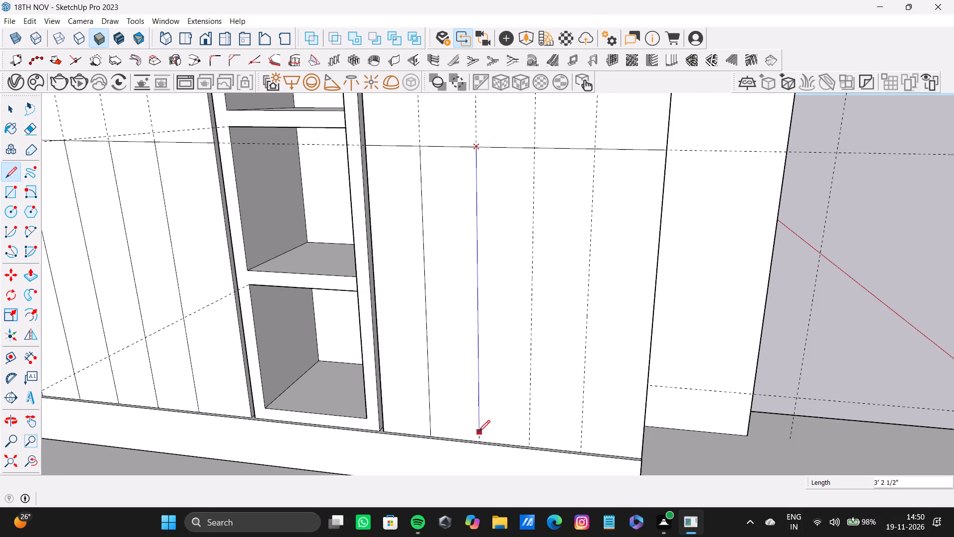
left_click(478, 439)
left_click_drag(536, 147, 536, 161)
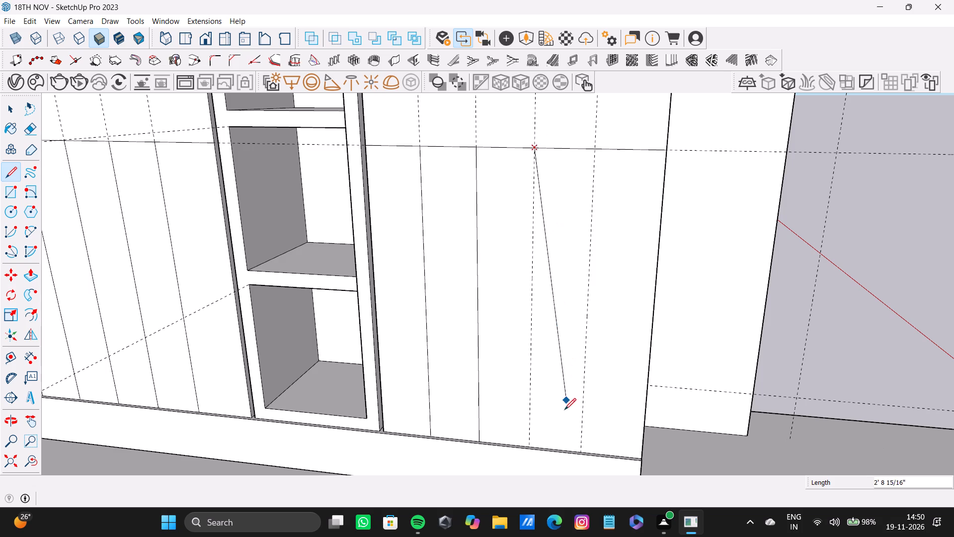
left_click(533, 443)
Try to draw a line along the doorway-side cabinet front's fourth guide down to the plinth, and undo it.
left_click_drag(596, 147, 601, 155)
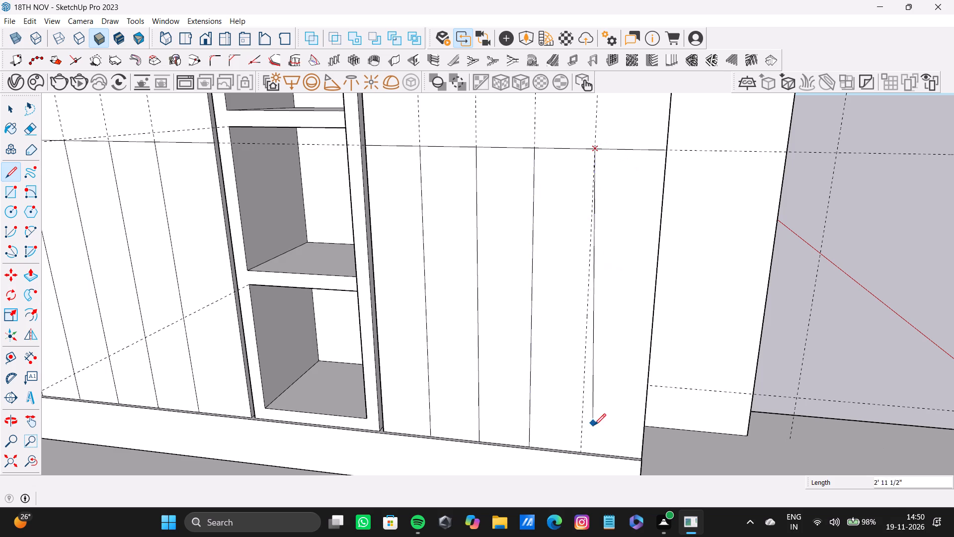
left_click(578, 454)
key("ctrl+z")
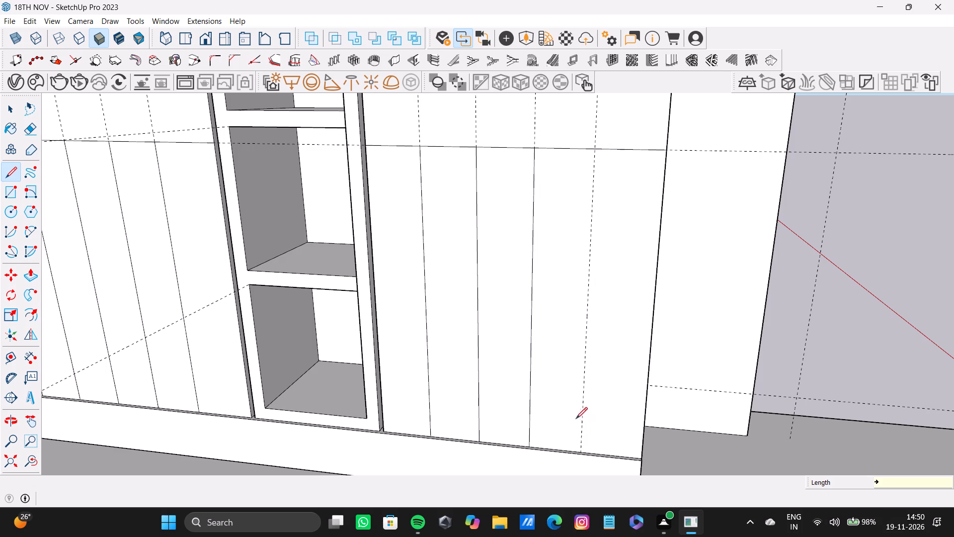
Draw a vertical line along the doorway-side cabinet front's fourth guide, from the horizontal line to the plinth.
middle_click_drag(576, 346, 535, 371)
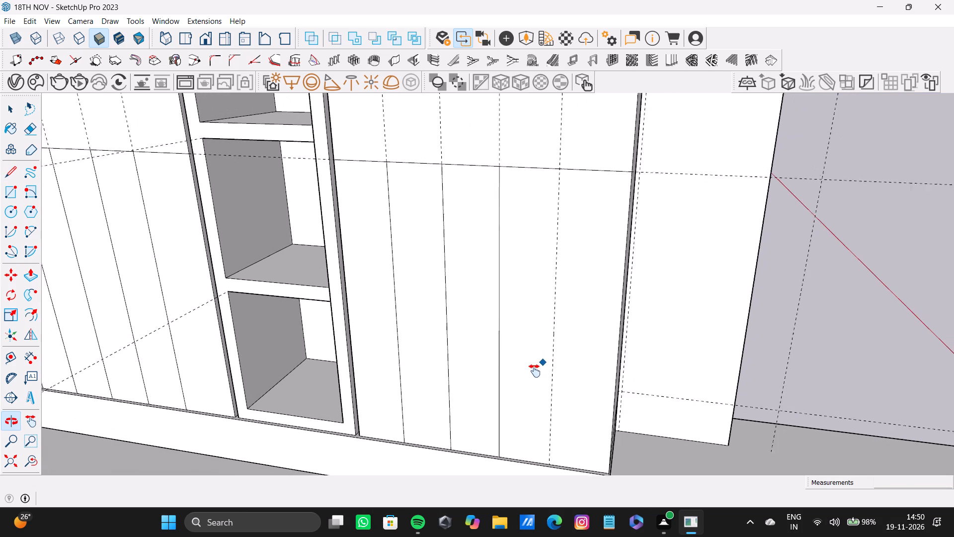
middle_click_drag(535, 371, 532, 373)
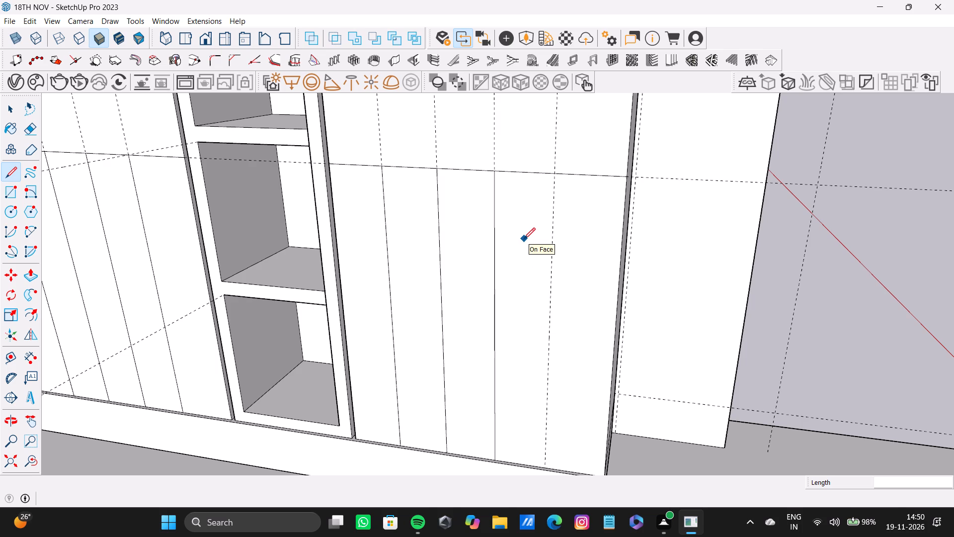
left_click(555, 171)
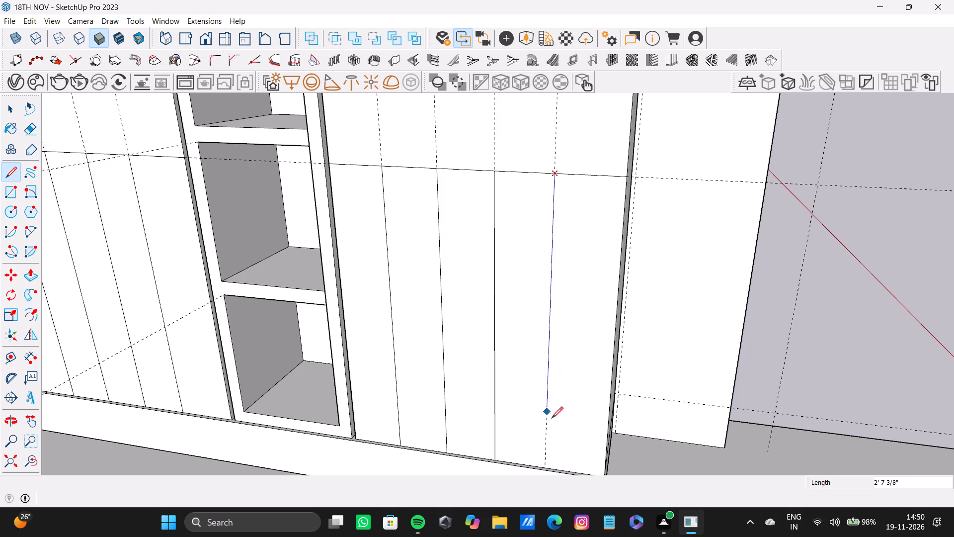
left_click(547, 467)
key("space")
Examine the whole model, and inspect the cabinet unit's divided fronts, shelved niche and top from several angles.
scroll(401, 356, "down", 3)
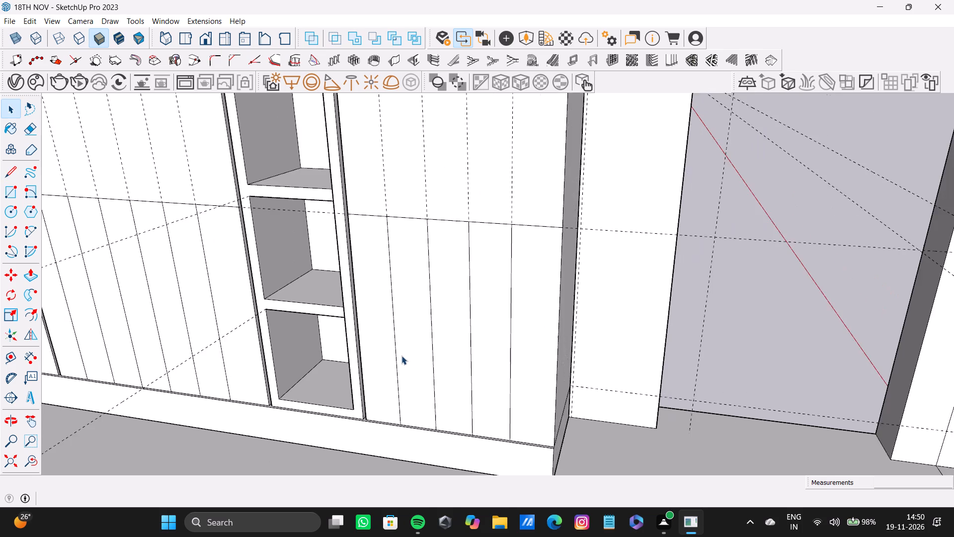
middle_click_drag(401, 356, 565, 355, "shift")
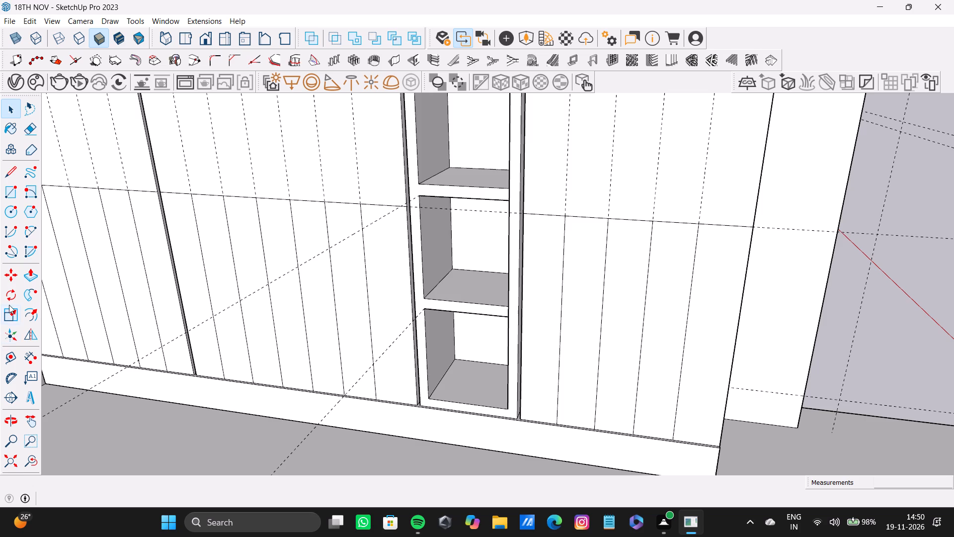
left_click(19, 467)
middle_click_drag(89, 415, 221, 383)
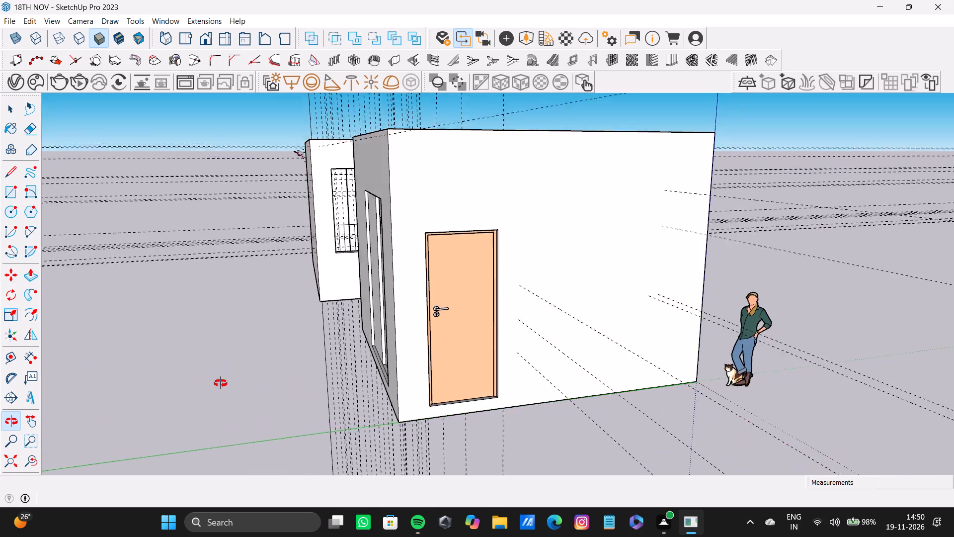
middle_click_drag(221, 383, 182, 391)
scroll(240, 362, "down", 5)
middle_click_drag(533, 353, 250, 315)
scroll(454, 310, "up", 5)
middle_click_drag(560, 284, 357, 423, "shift")
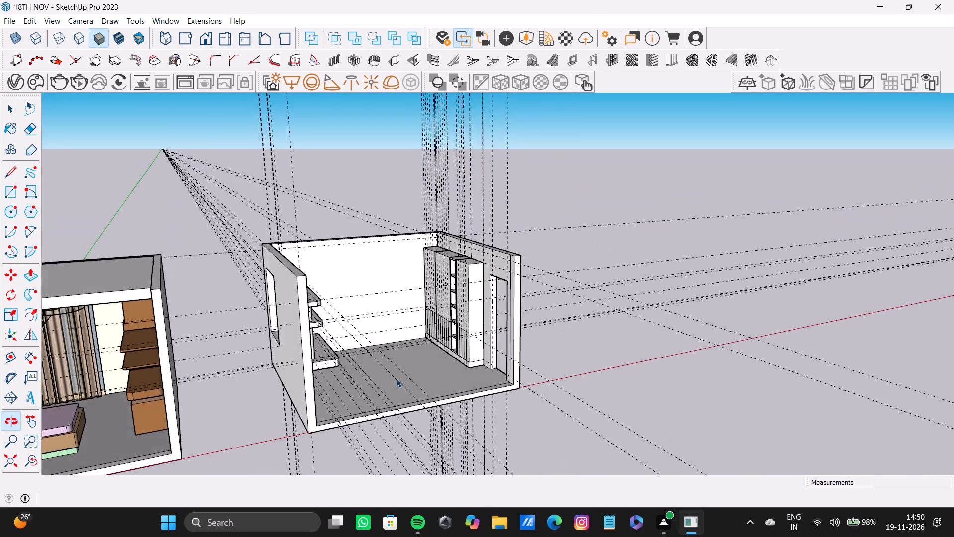
scroll(444, 334, "up", 15)
middle_click_drag(471, 329, 555, 381, "shift")
scroll(466, 260, "down", 5)
middle_click_drag(446, 258, 439, 293, "shift")
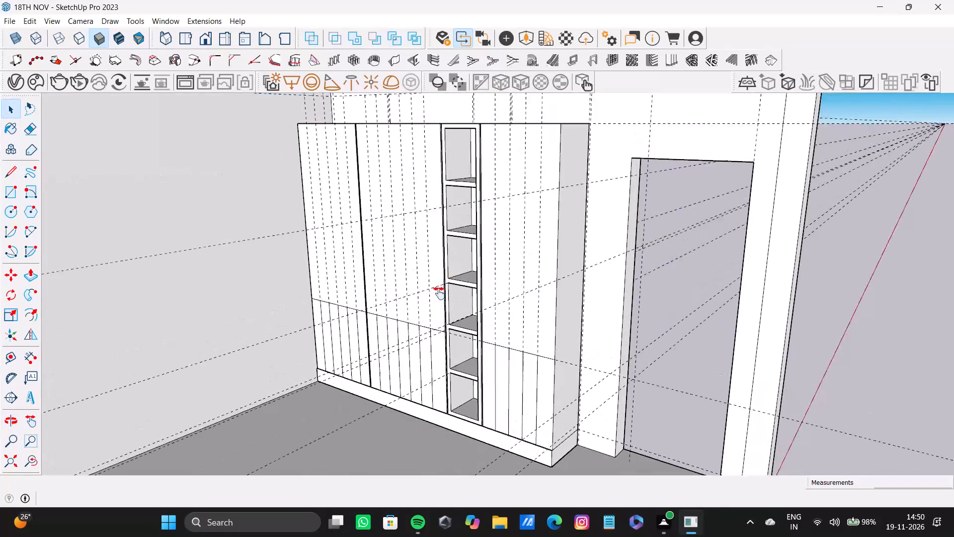
middle_click_drag(439, 293, 526, 425, "shift")
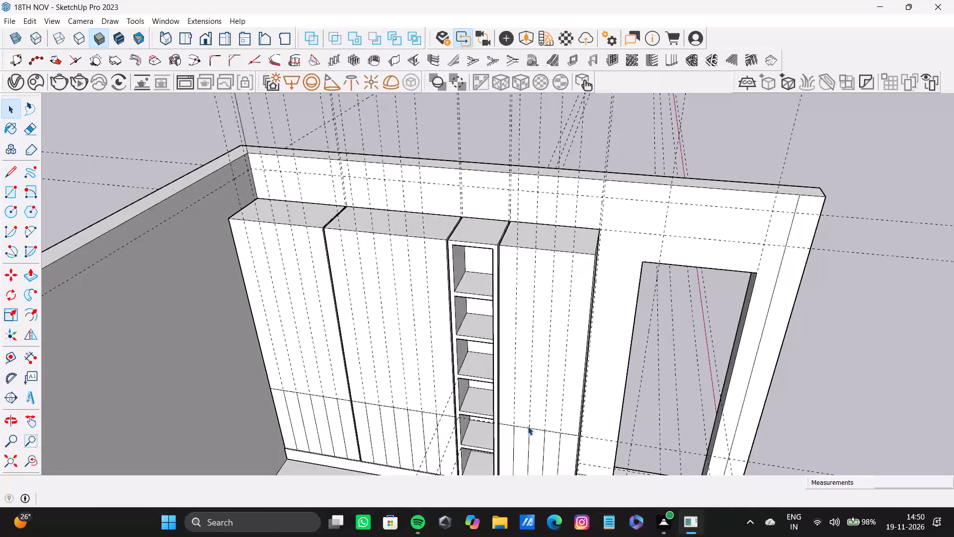
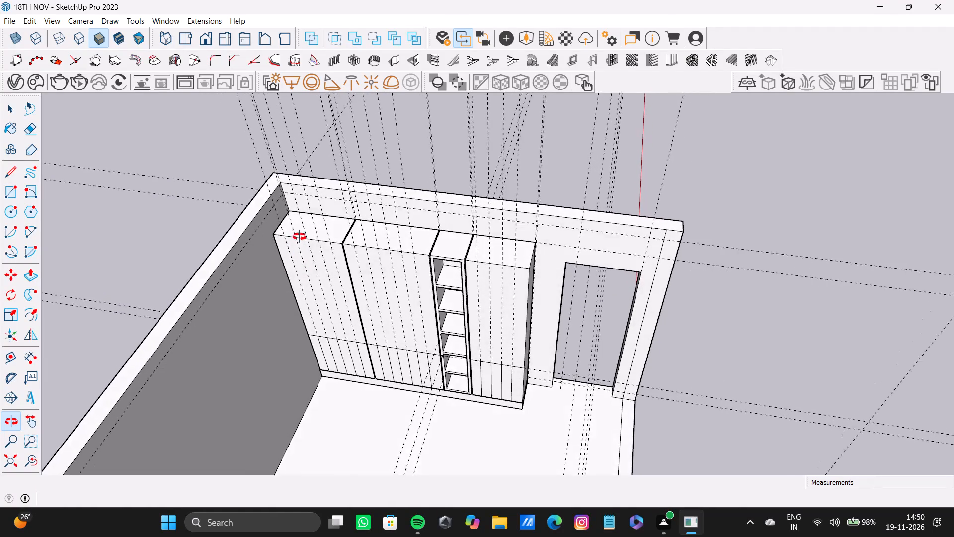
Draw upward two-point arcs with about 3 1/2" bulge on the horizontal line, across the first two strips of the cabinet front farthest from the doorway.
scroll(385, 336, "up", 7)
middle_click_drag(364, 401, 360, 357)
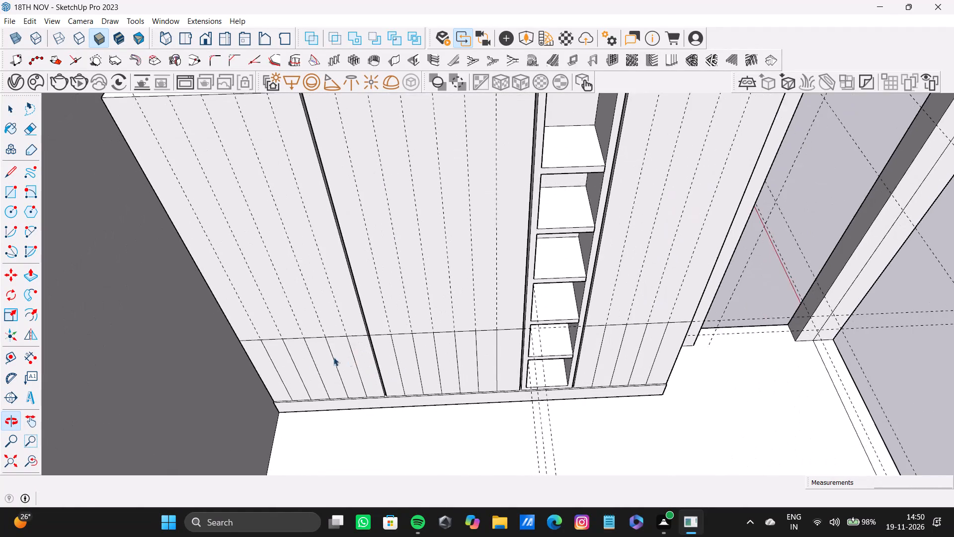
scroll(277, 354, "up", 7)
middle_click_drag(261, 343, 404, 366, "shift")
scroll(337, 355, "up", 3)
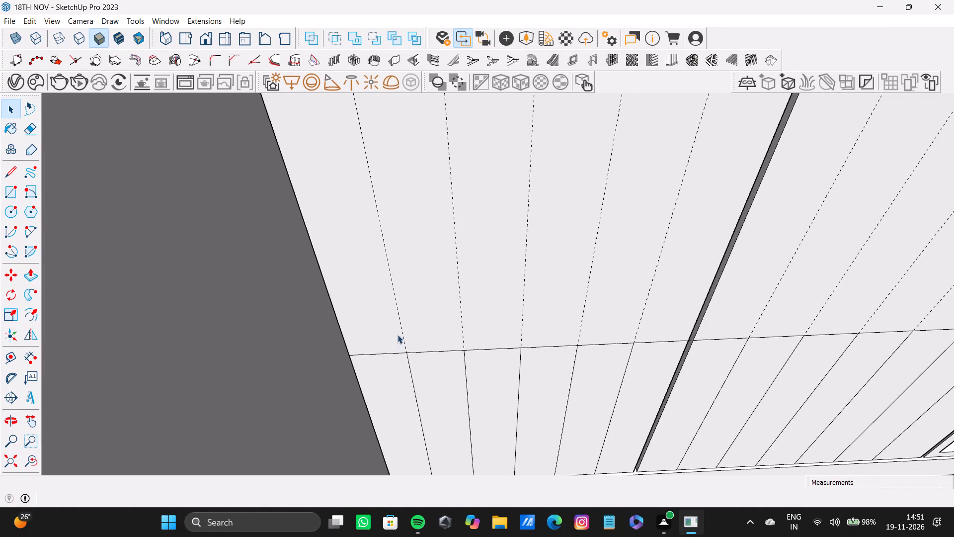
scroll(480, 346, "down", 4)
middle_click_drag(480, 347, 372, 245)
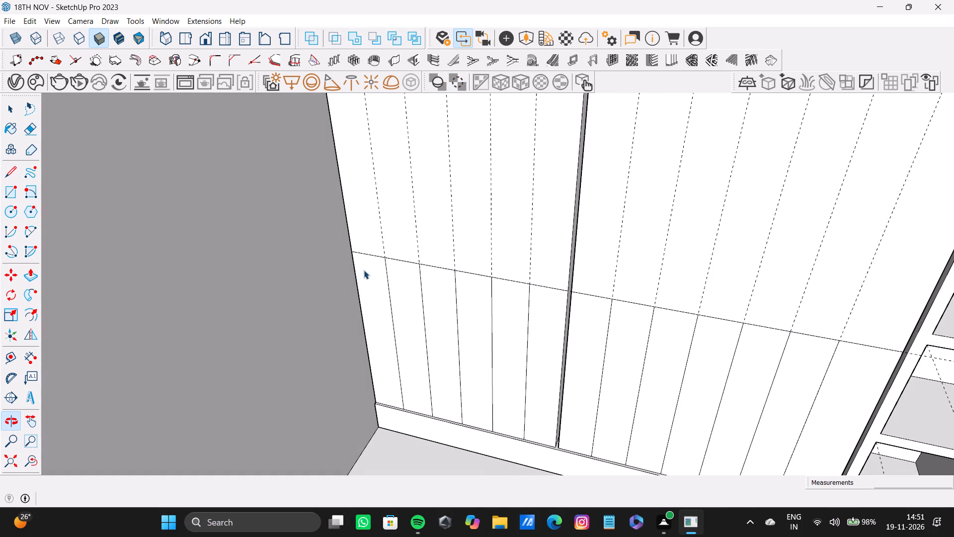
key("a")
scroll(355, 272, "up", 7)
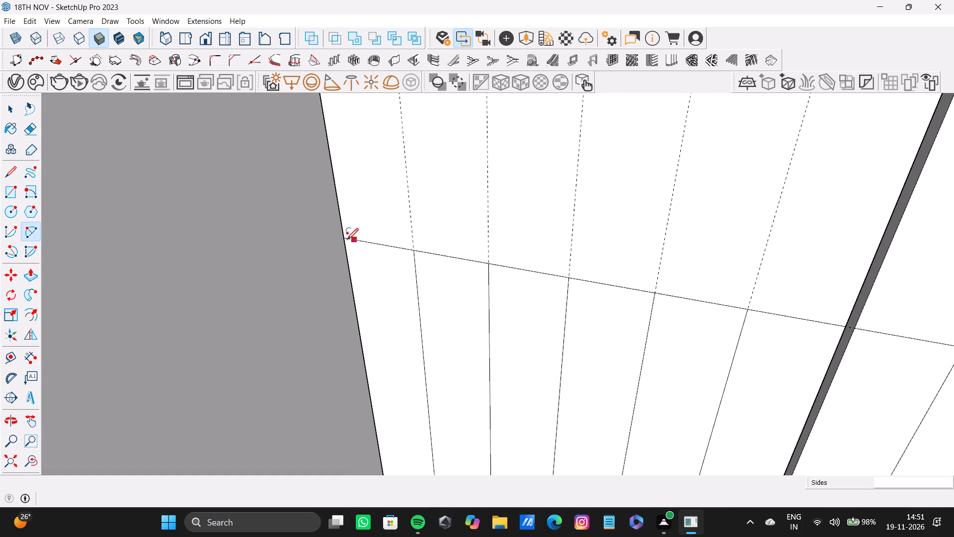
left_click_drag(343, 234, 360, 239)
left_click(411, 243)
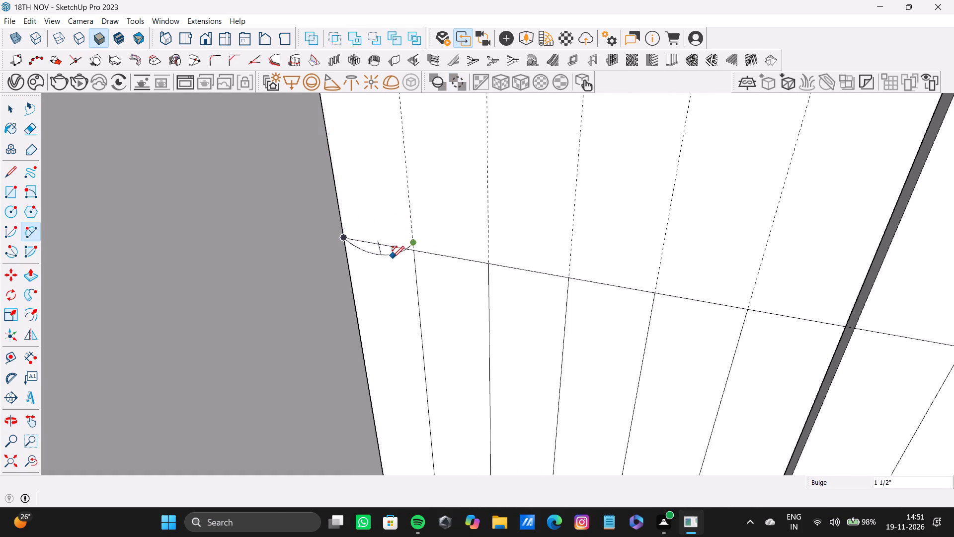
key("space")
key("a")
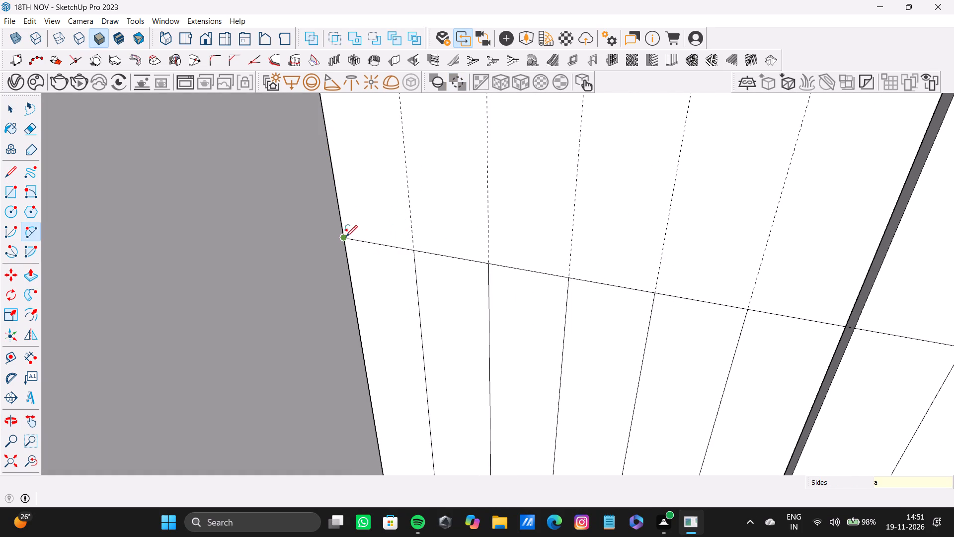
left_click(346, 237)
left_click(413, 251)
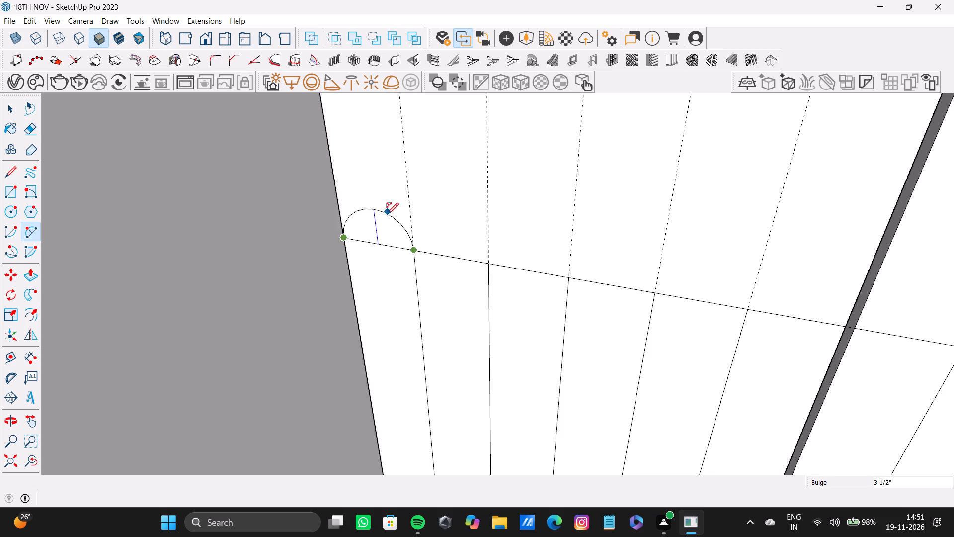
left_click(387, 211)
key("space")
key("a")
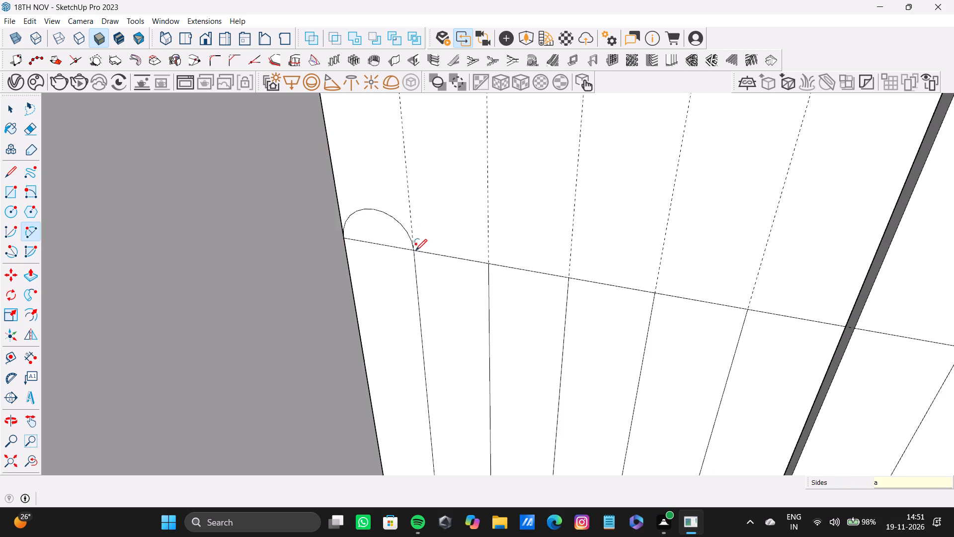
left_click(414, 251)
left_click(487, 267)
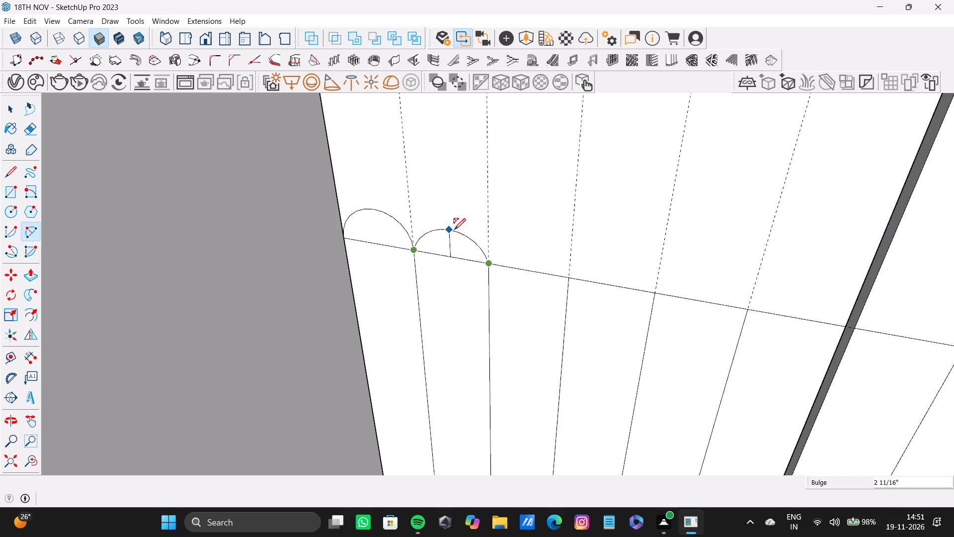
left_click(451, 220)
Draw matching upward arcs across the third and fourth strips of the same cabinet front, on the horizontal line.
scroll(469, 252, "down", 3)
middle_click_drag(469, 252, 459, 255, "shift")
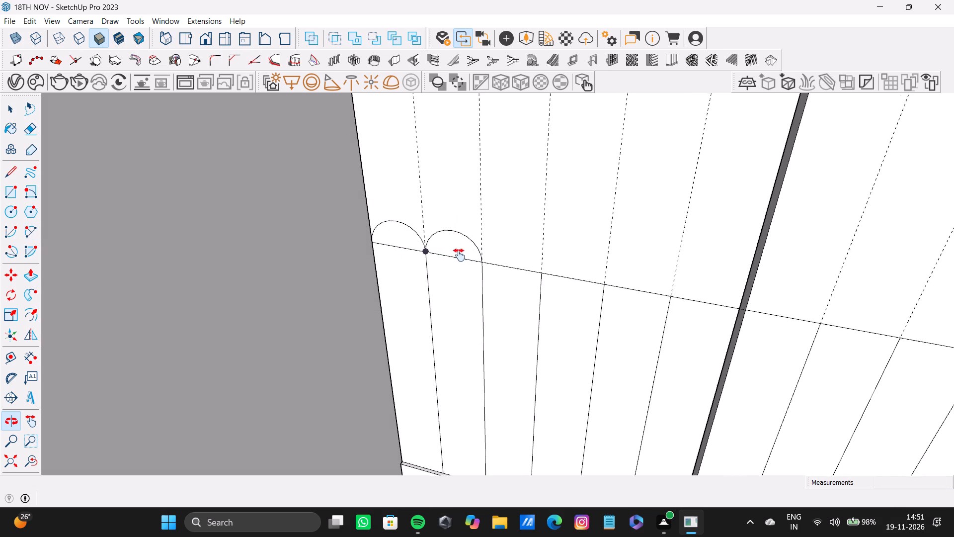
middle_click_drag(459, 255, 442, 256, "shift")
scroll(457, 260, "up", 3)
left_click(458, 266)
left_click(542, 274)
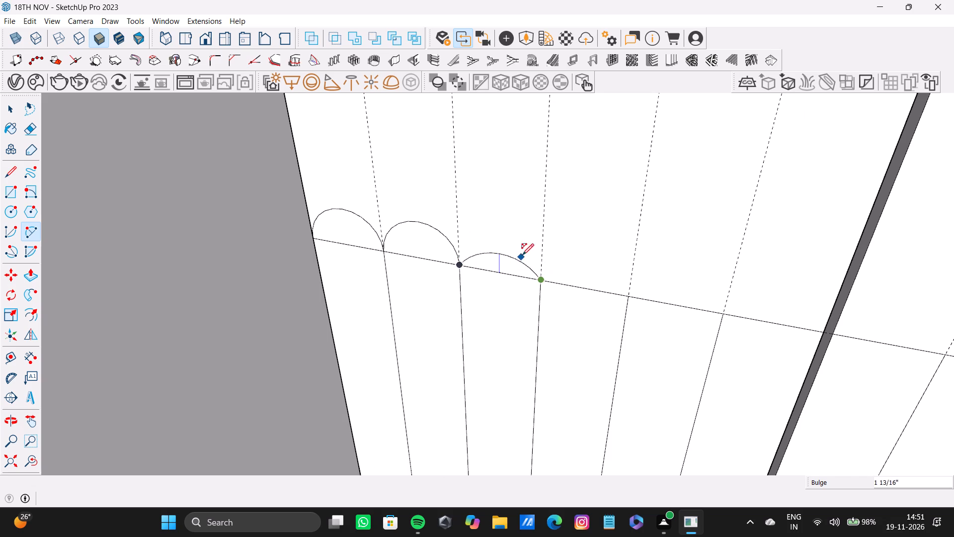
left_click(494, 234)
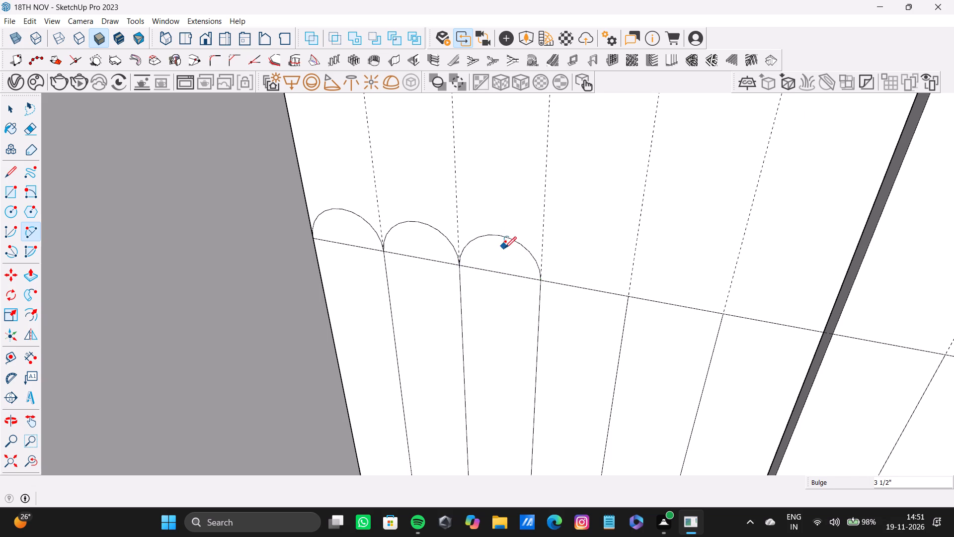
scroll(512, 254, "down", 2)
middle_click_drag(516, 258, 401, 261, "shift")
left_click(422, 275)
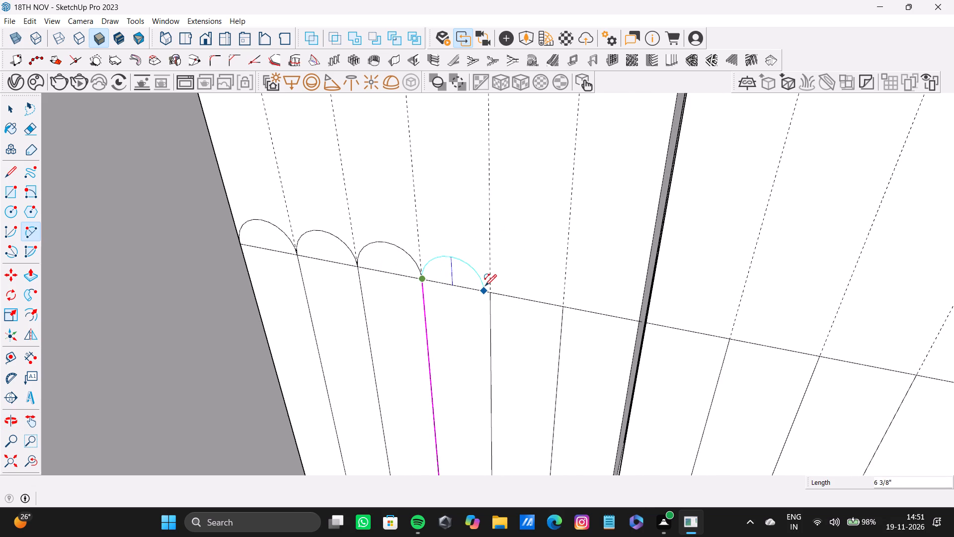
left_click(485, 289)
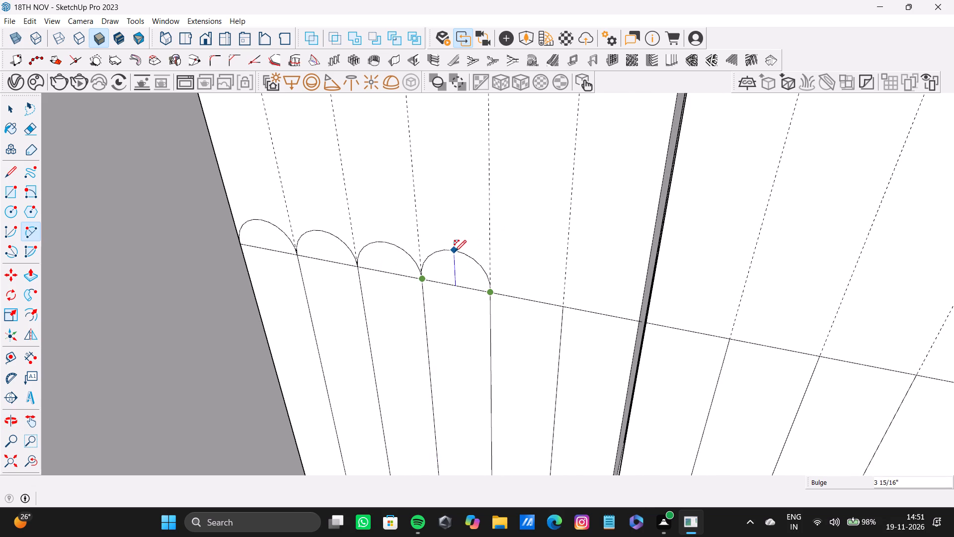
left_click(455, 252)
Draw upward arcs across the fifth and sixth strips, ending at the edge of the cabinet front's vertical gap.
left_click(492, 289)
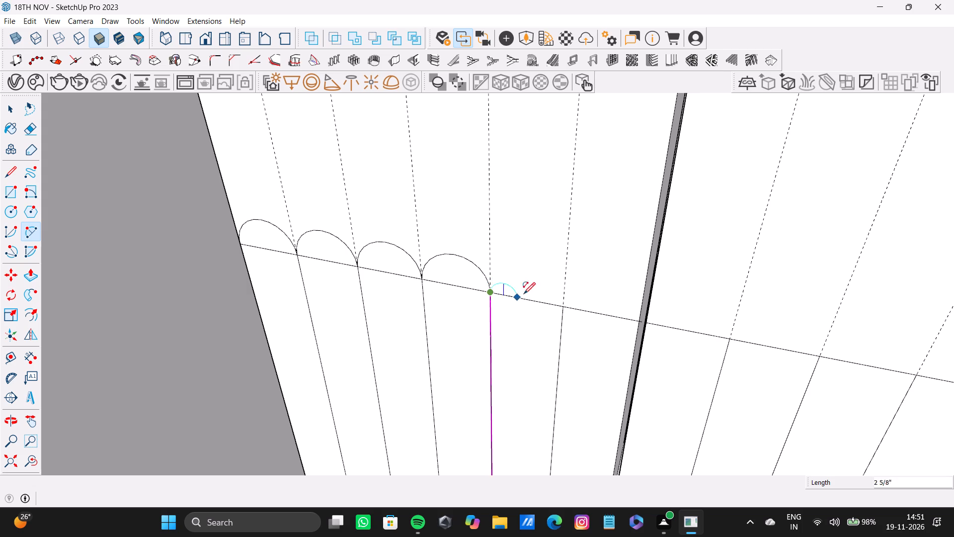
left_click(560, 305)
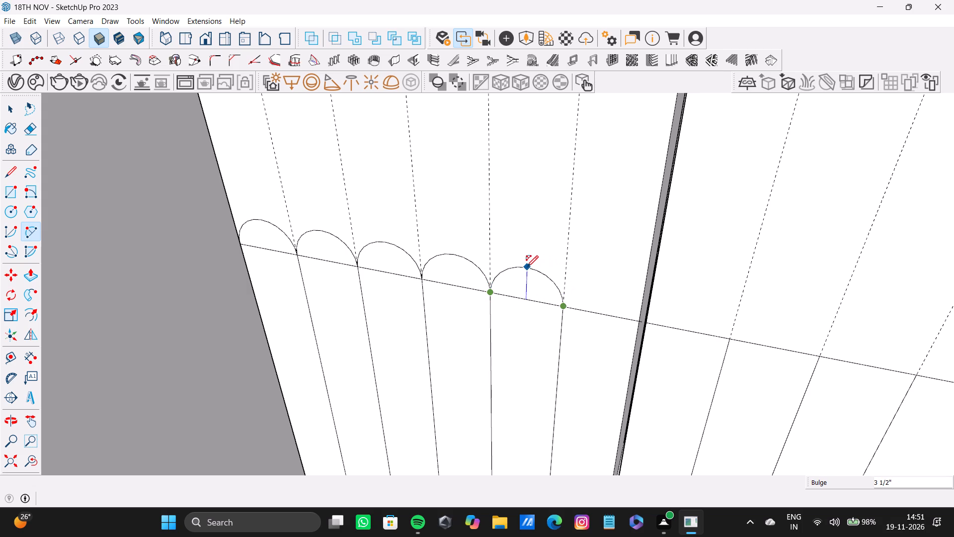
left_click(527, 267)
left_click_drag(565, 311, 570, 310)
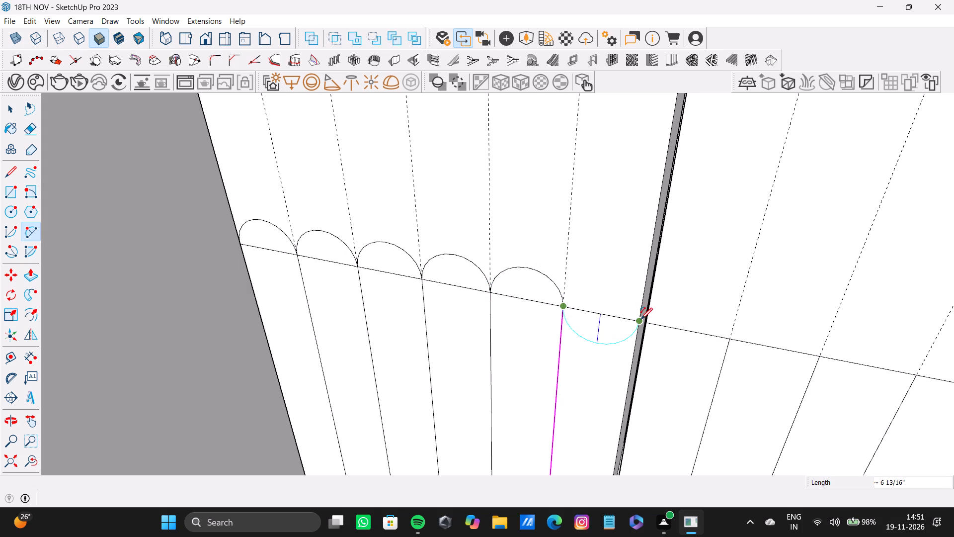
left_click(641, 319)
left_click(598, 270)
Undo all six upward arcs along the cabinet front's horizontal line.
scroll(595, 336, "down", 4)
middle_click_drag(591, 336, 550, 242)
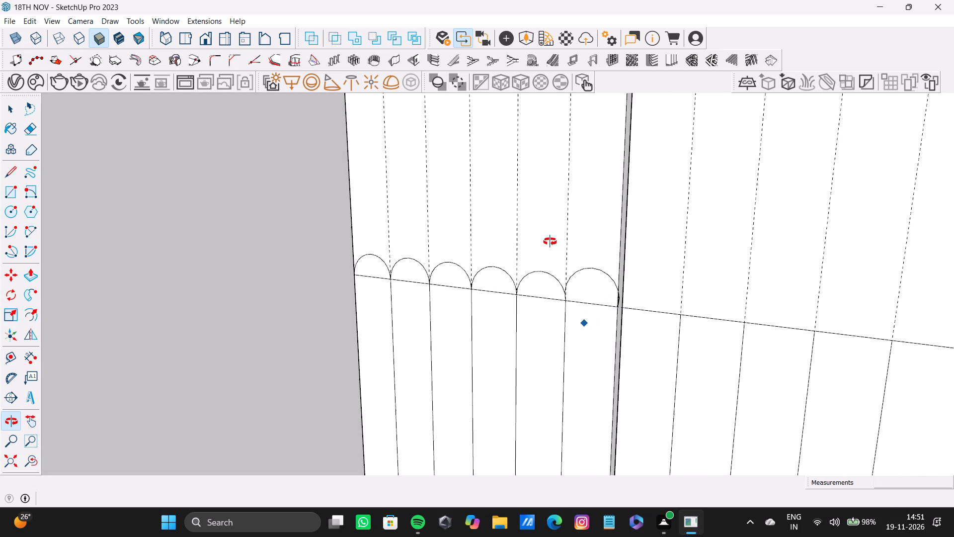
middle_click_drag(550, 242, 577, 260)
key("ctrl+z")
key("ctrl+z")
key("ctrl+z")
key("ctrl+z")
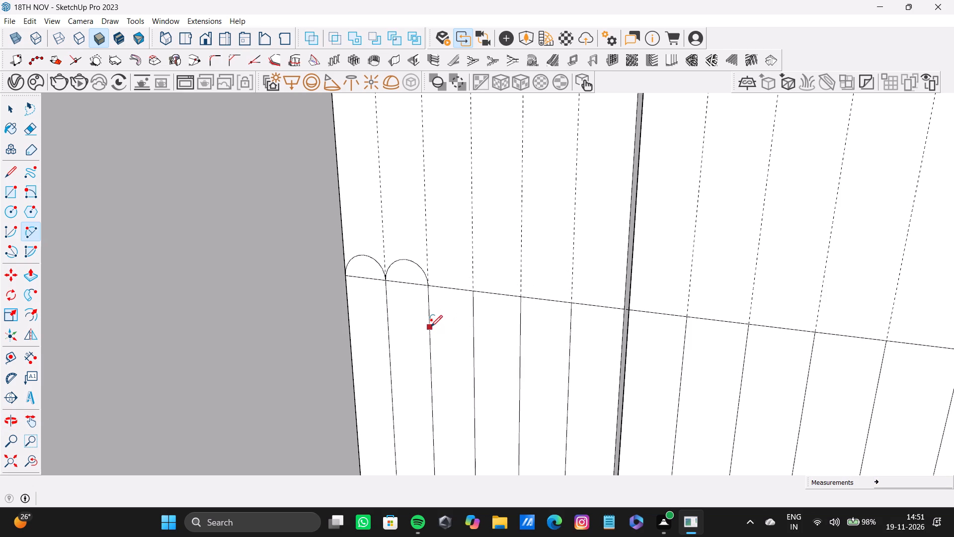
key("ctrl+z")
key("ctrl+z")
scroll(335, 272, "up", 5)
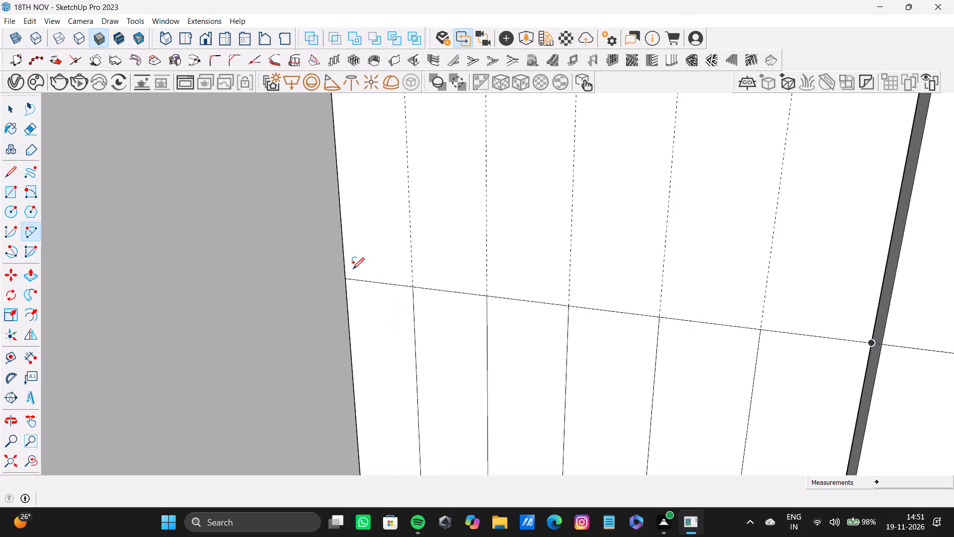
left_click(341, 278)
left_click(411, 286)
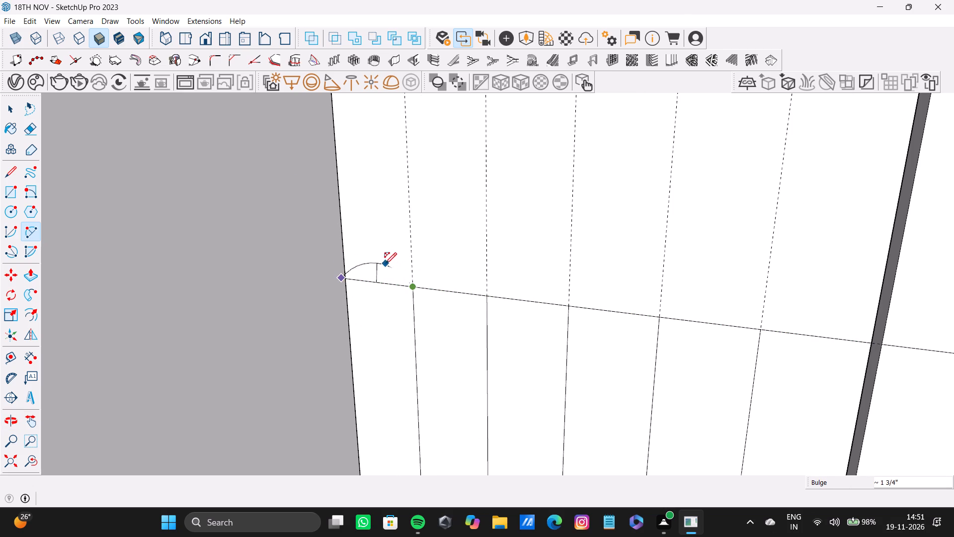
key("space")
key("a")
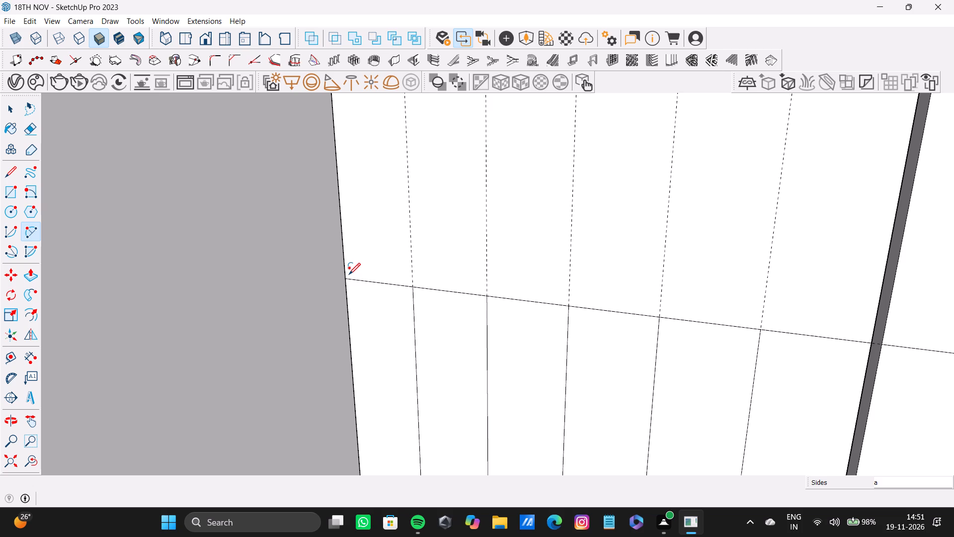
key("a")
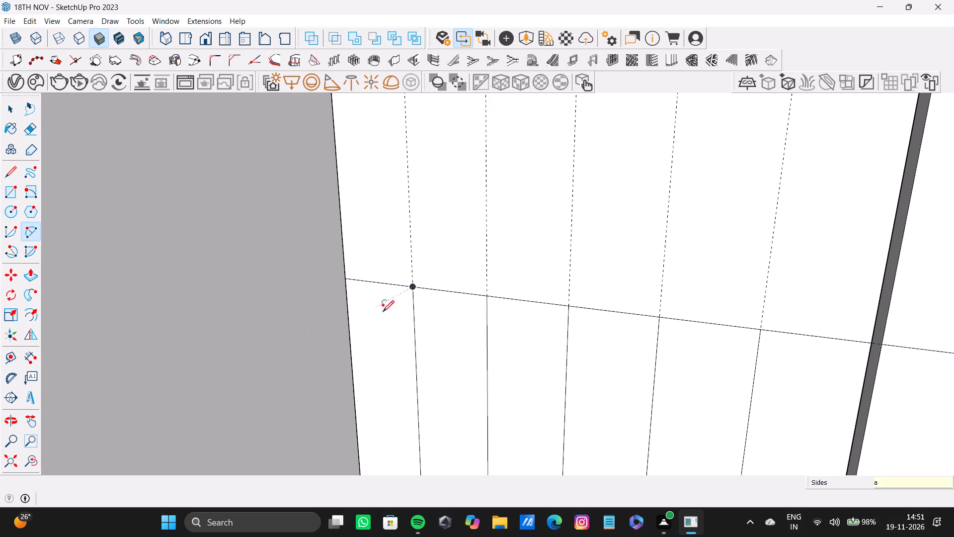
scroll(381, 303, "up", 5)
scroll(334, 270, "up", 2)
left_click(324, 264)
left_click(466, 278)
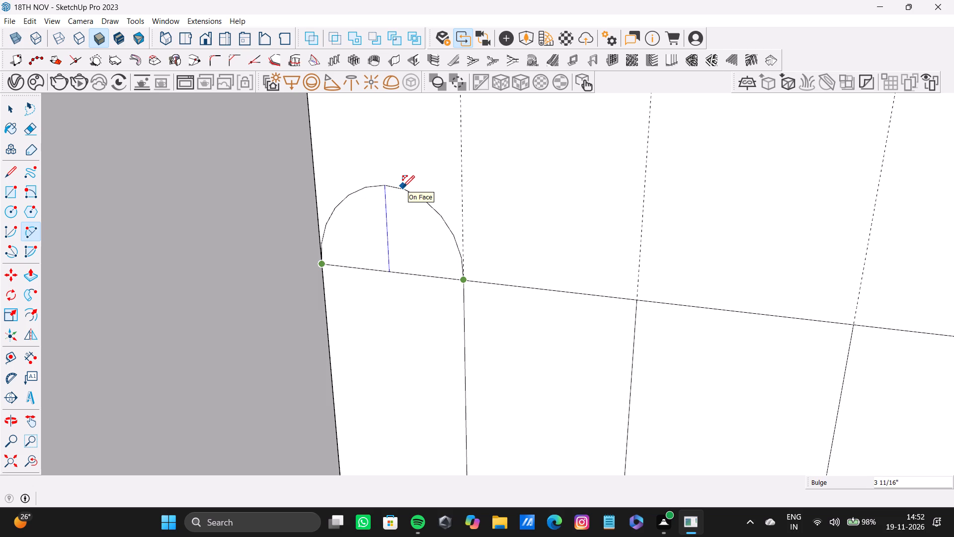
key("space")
Place a guide 3" above the horizontal line on the cabinet front farthest from the doorway.
key("t")
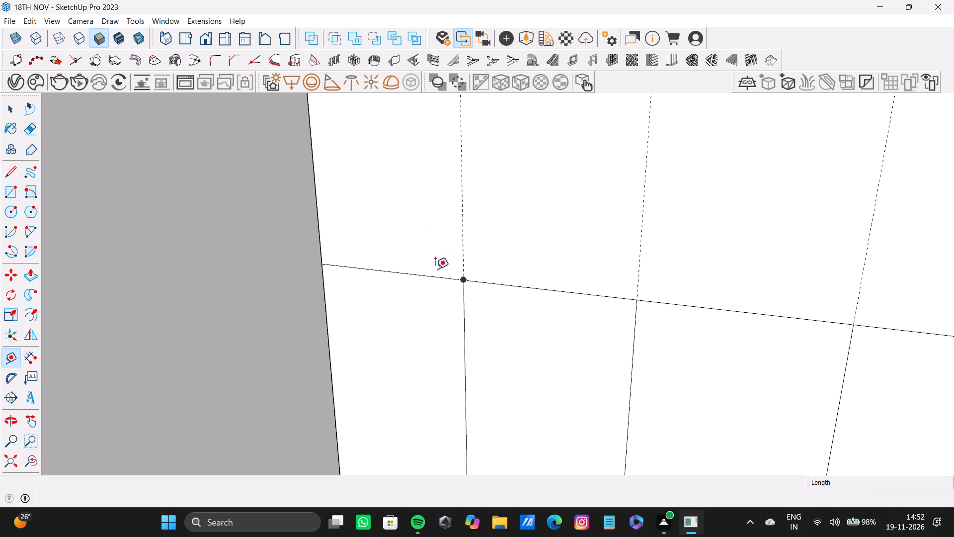
left_click(429, 272)
key("space")
key("t")
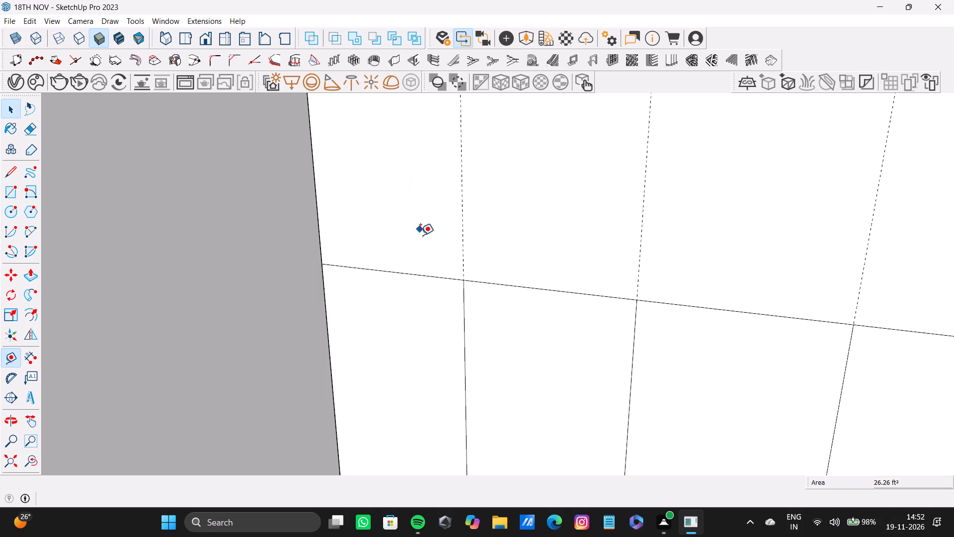
left_click(423, 276)
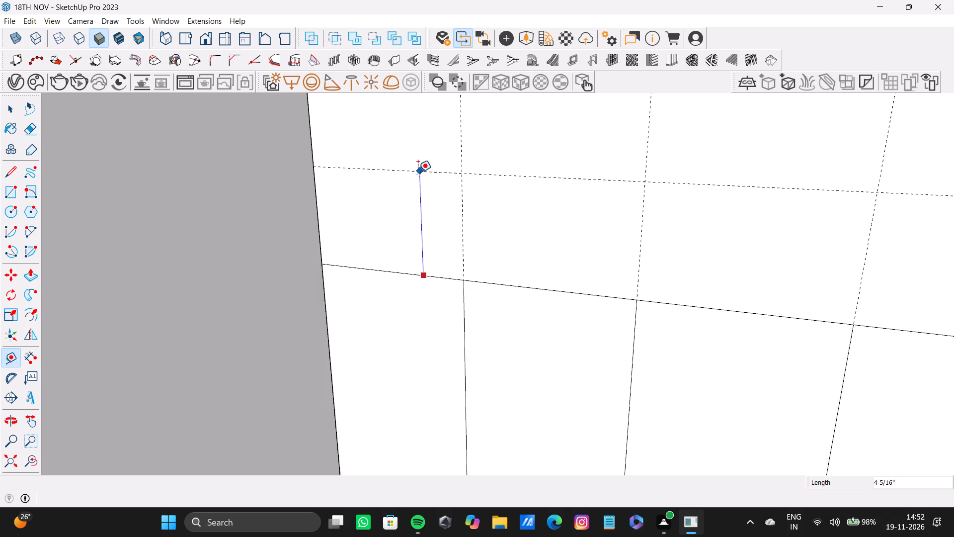
key("3")
key("shift+quotedbl")
key("Return")
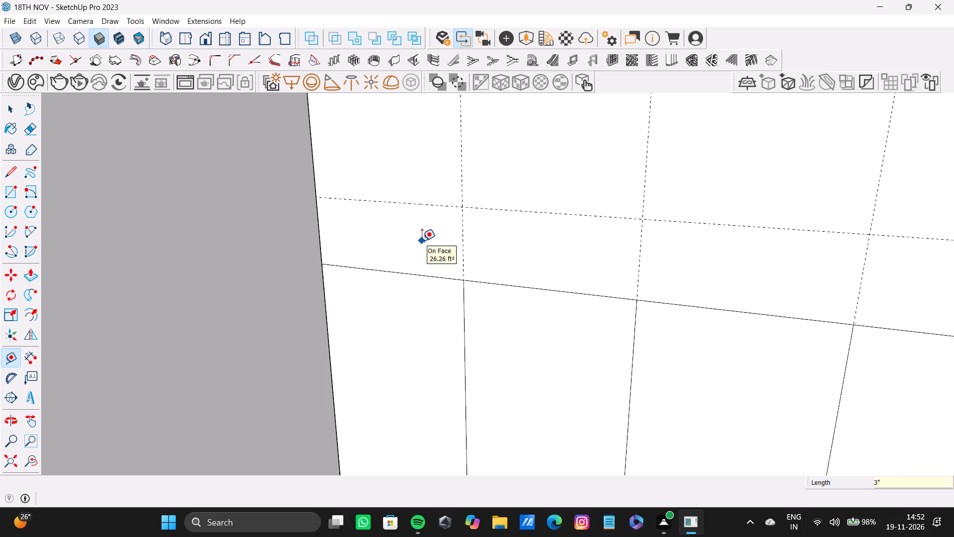
Place a second guide 3" below the same horizontal line.
left_click(420, 272)
key("3")
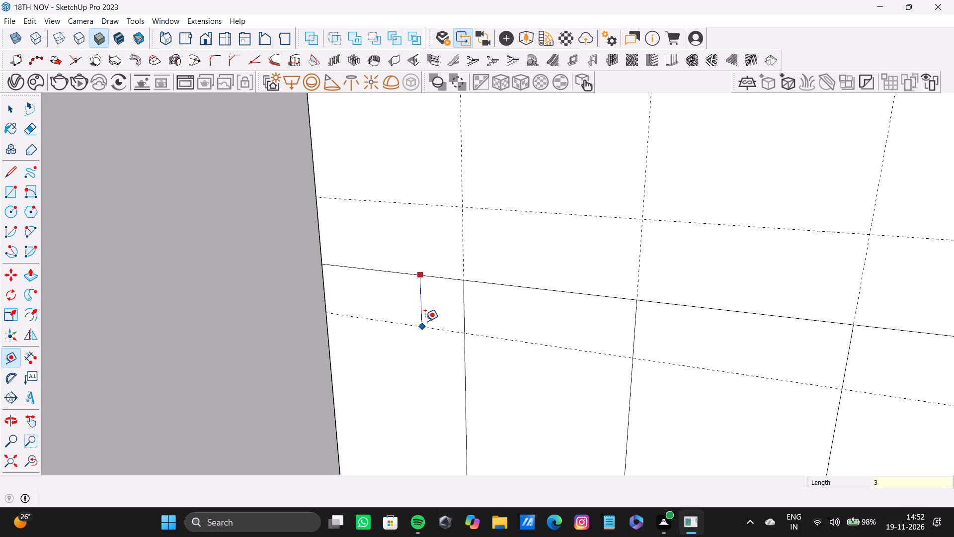
key("shift+quotedbl")
key("Return")
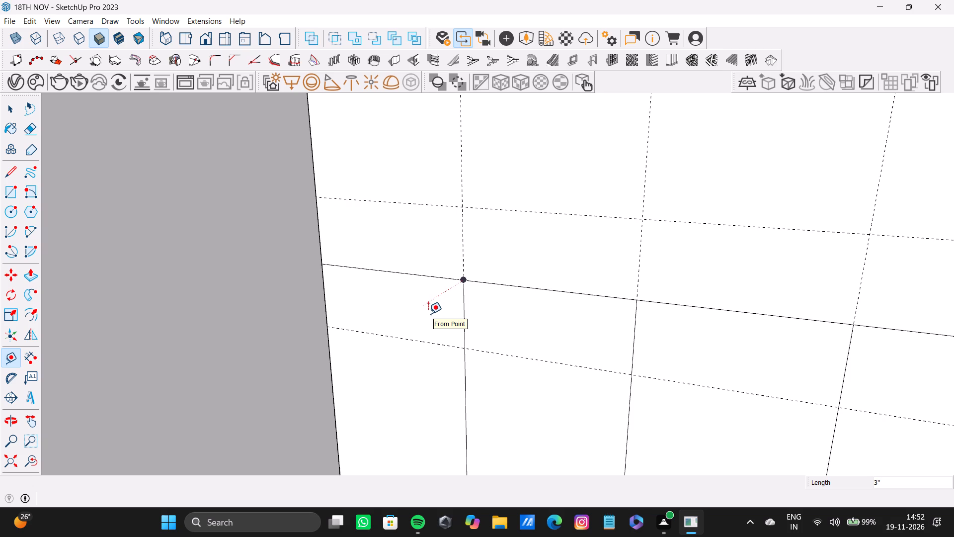
Draw an upward arc across the first strip to the upper guide and a downward arc across the second strip to the lower guide.
key("a")
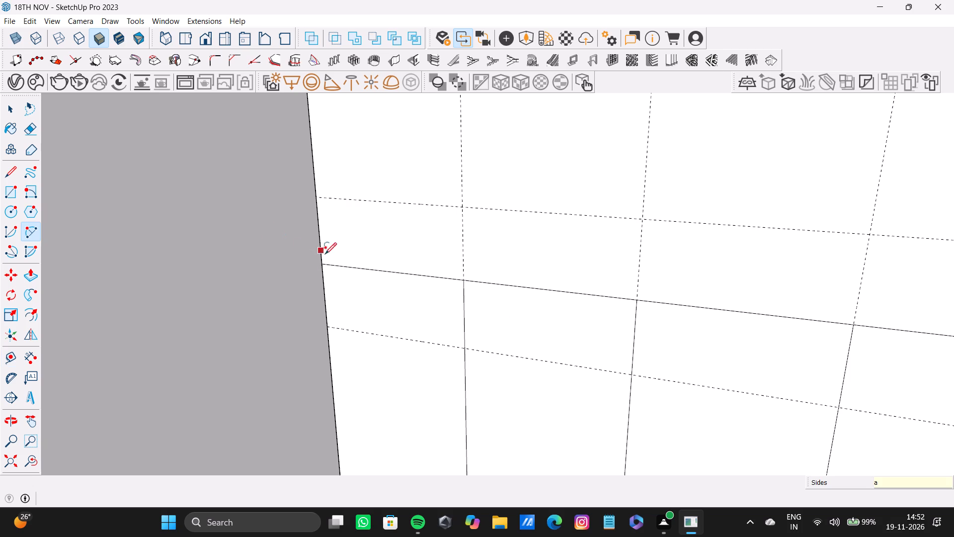
left_click(324, 262)
left_click(460, 280)
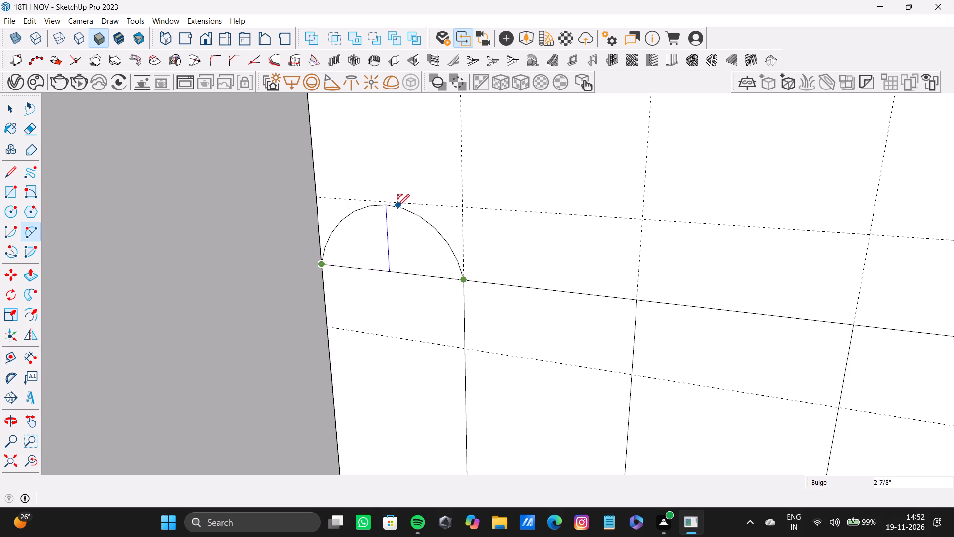
left_click(398, 203)
left_click(462, 281)
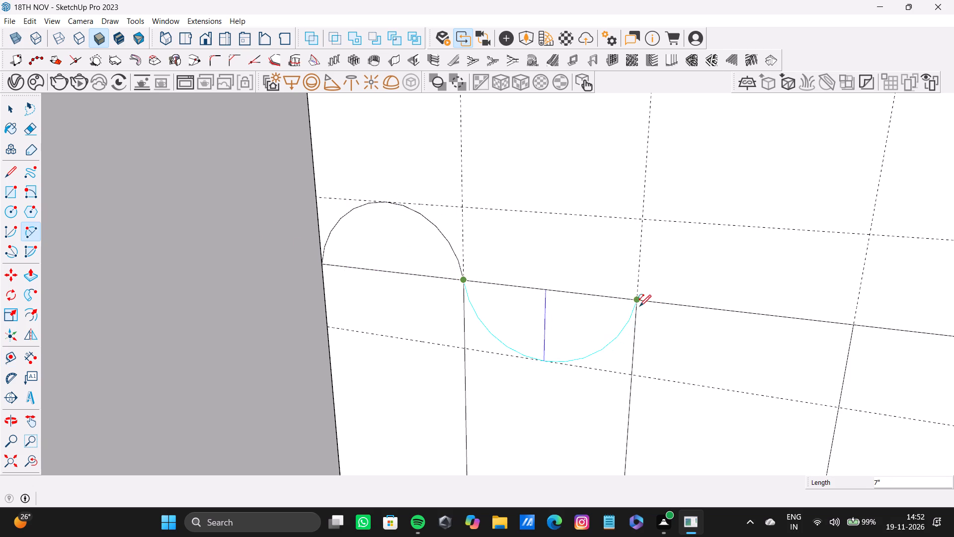
left_click(636, 301)
left_click(589, 365)
scroll(545, 328, "down", 4)
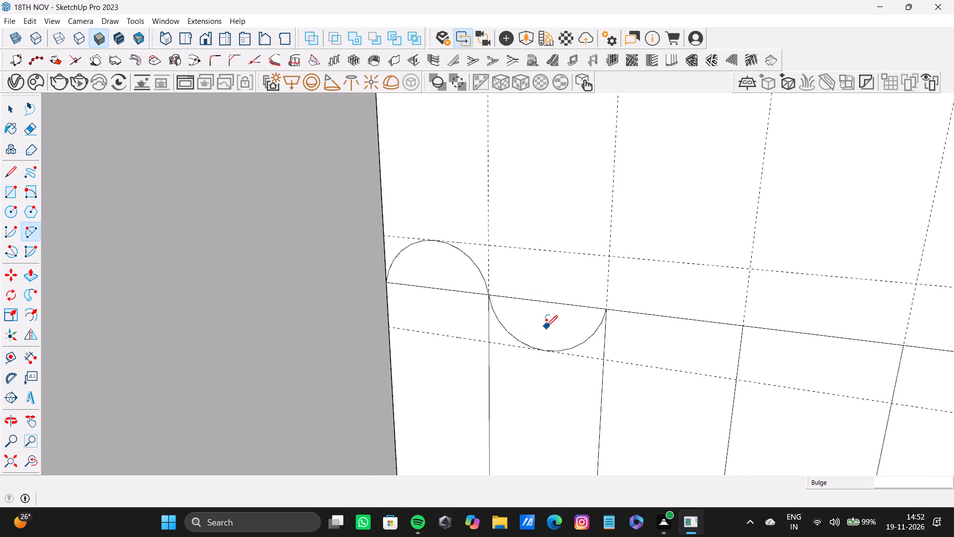
Continue the wave with an upward arc across the third strip and a downward arc across the fourth, each reaching its 3" guide.
middle_click_drag(547, 325, 434, 320, "shift")
left_click_drag(489, 305, 494, 305)
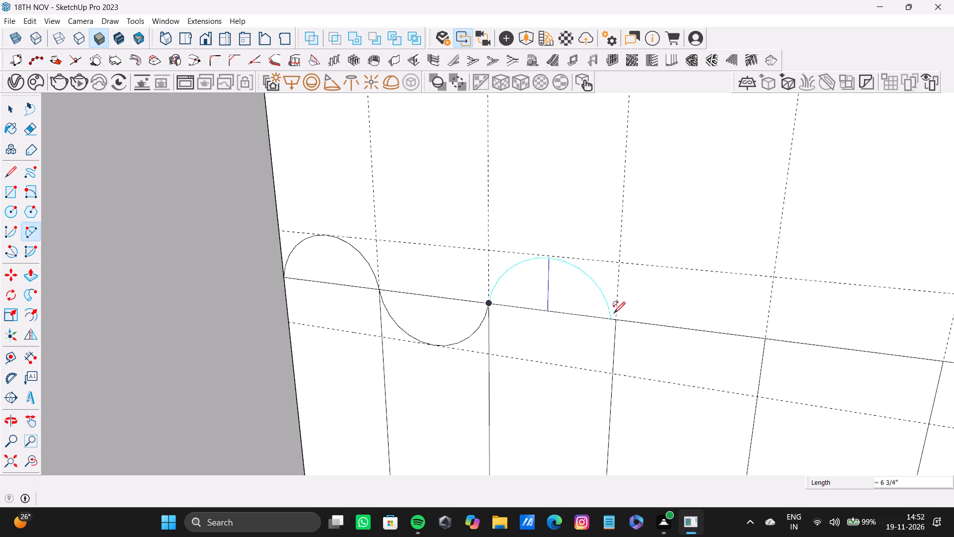
left_click(615, 316)
left_click(568, 257)
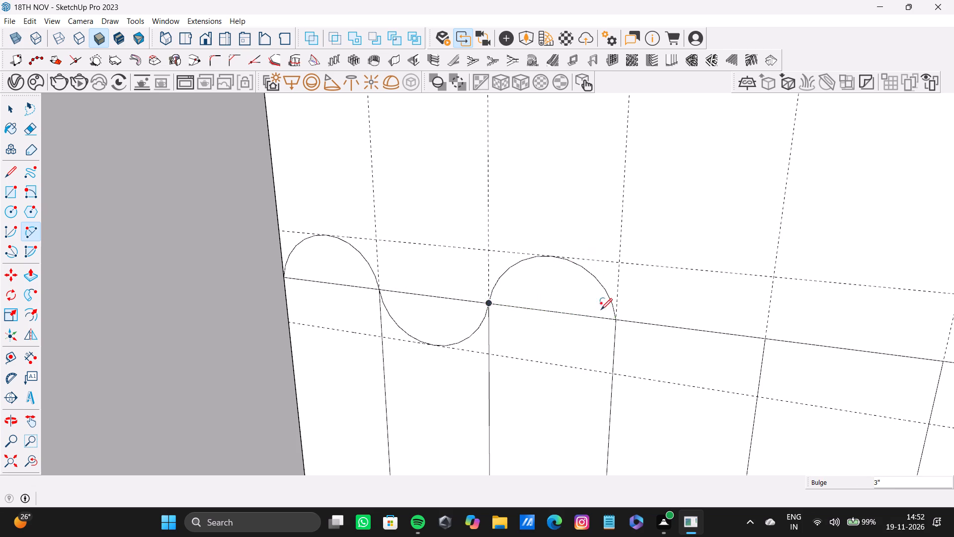
left_click_drag(617, 320, 621, 319)
left_click(766, 340)
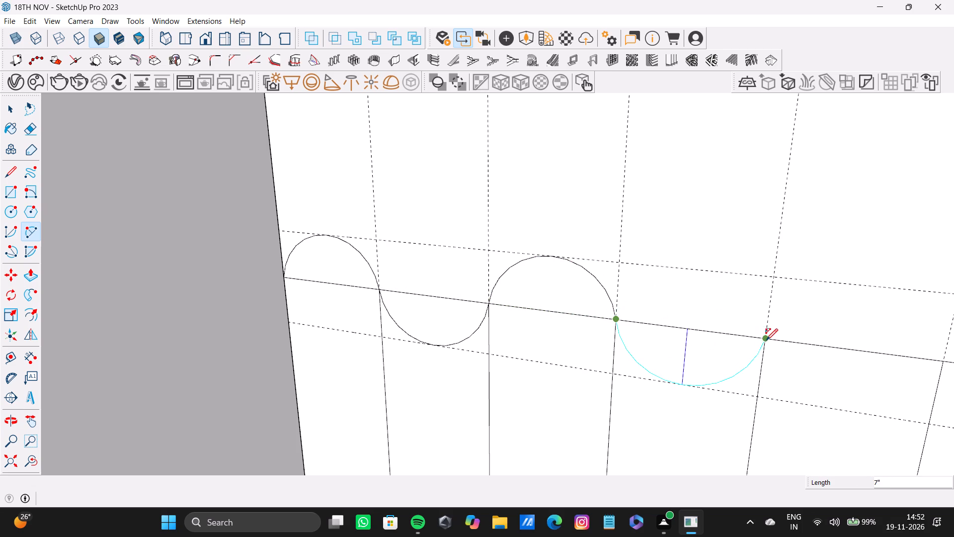
left_click(737, 396)
scroll(607, 358, "down", 3)
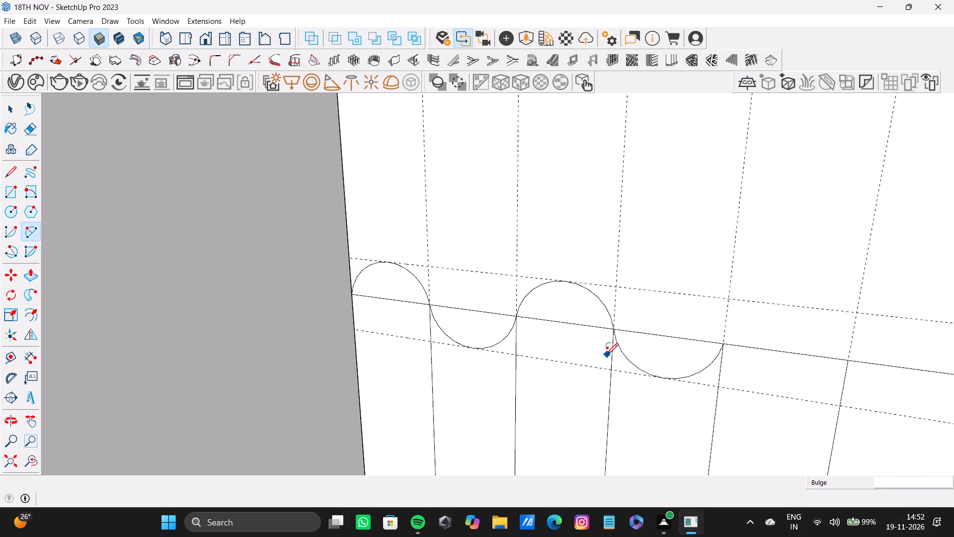
scroll(607, 355, "down", 1, "shift")
middle_click_drag(607, 355, 591, 351, "shift")
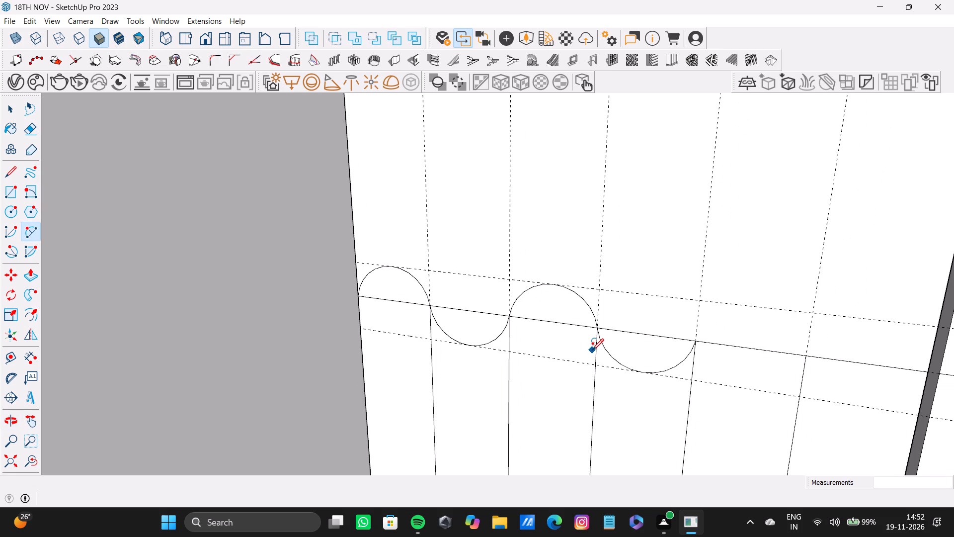
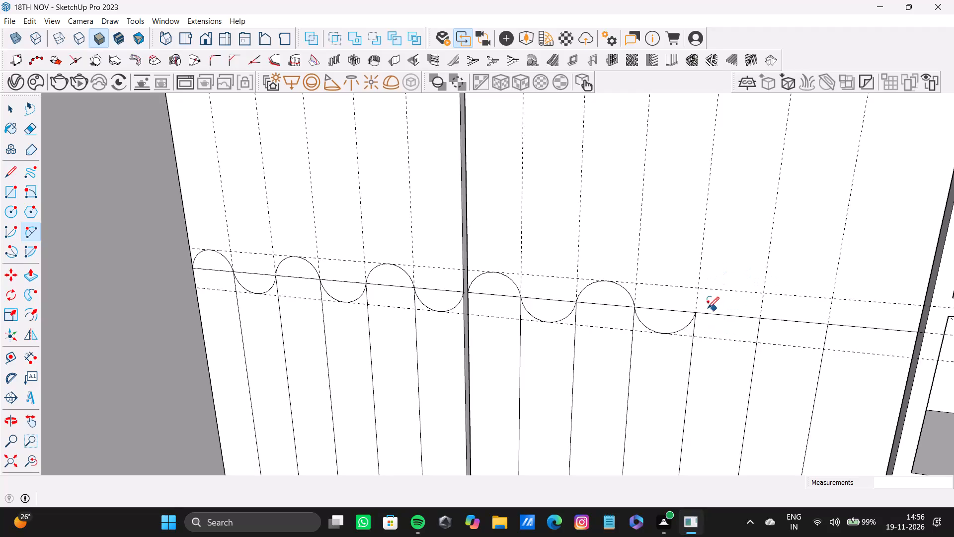
Finish the wave on the middle cabinet front up to the niche with upward, downward and upward arcs, each with a 3" bulge.
left_click_drag(697, 314, 697, 308)
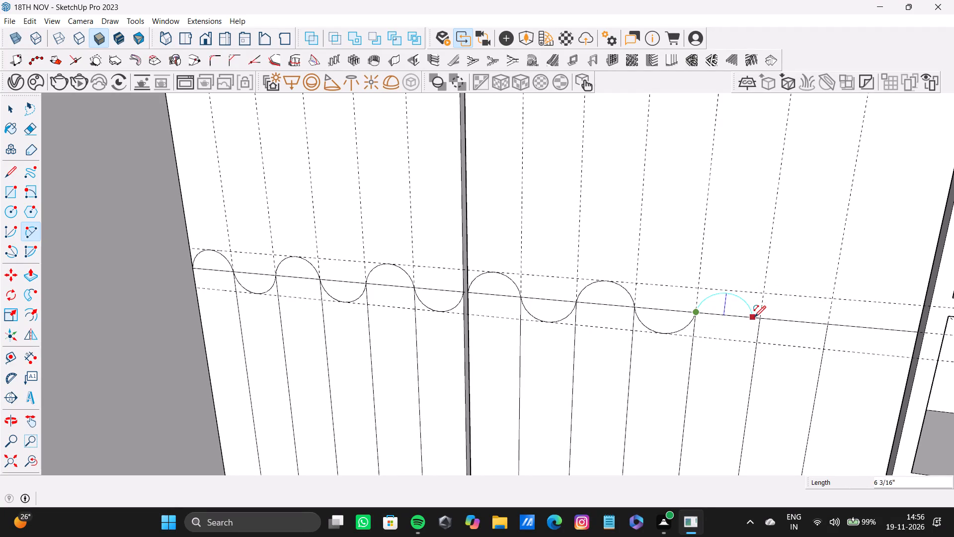
left_click(758, 317)
left_click(747, 293)
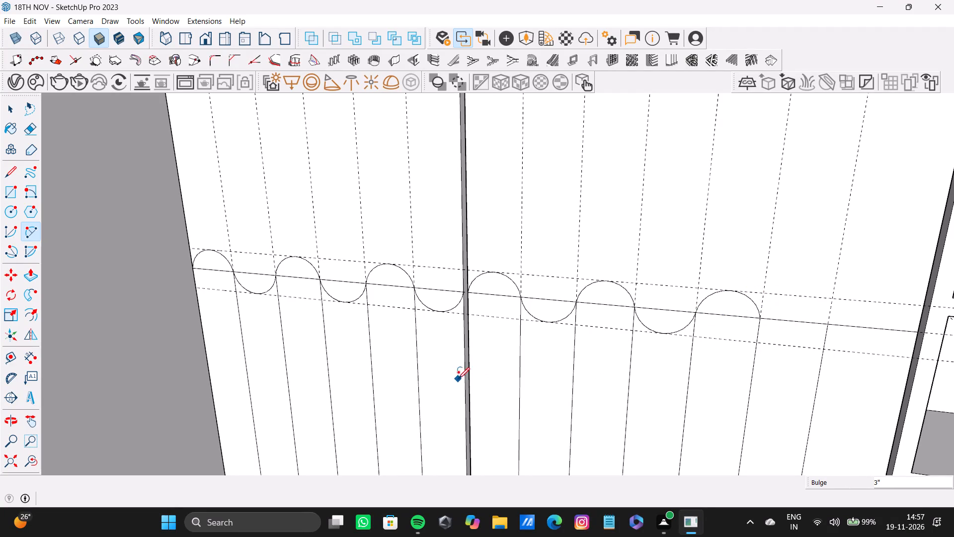
scroll(473, 377, "down", 3)
middle_click_drag(519, 386, 386, 350, "shift")
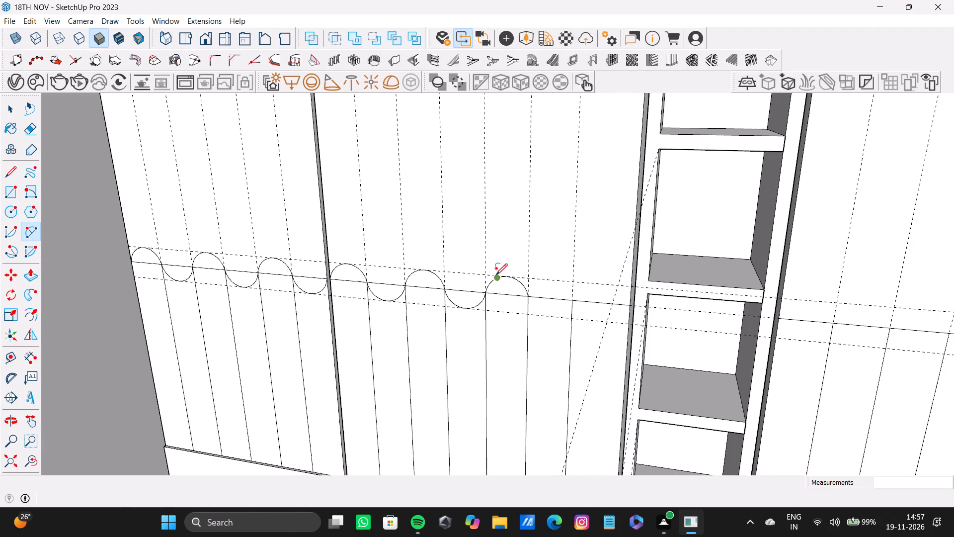
scroll(496, 275, "up", 6)
left_click(549, 311)
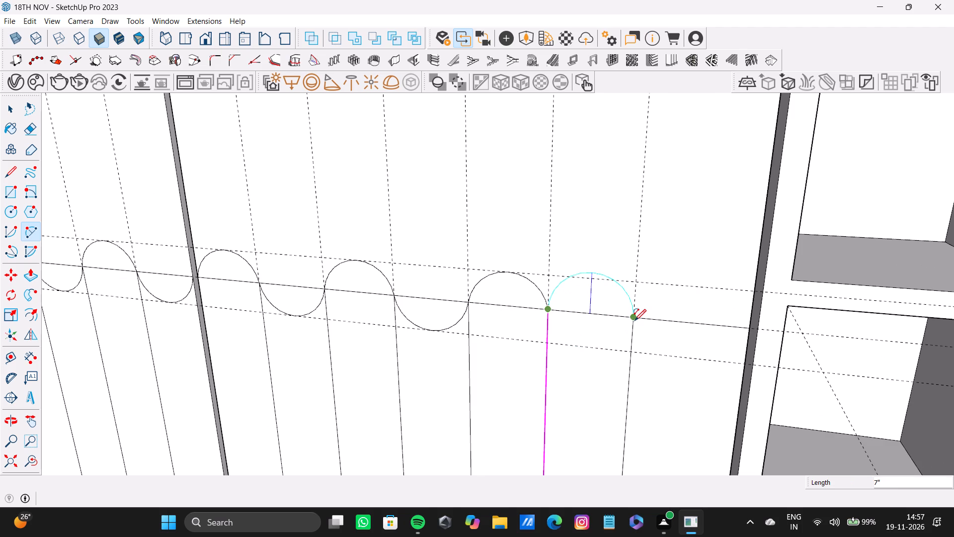
left_click(635, 321)
left_click(621, 354)
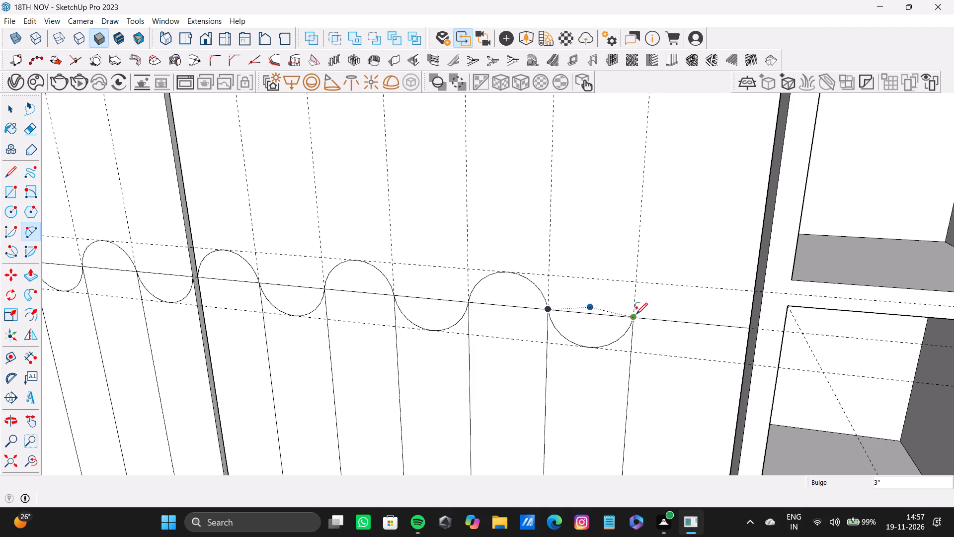
left_click(636, 314)
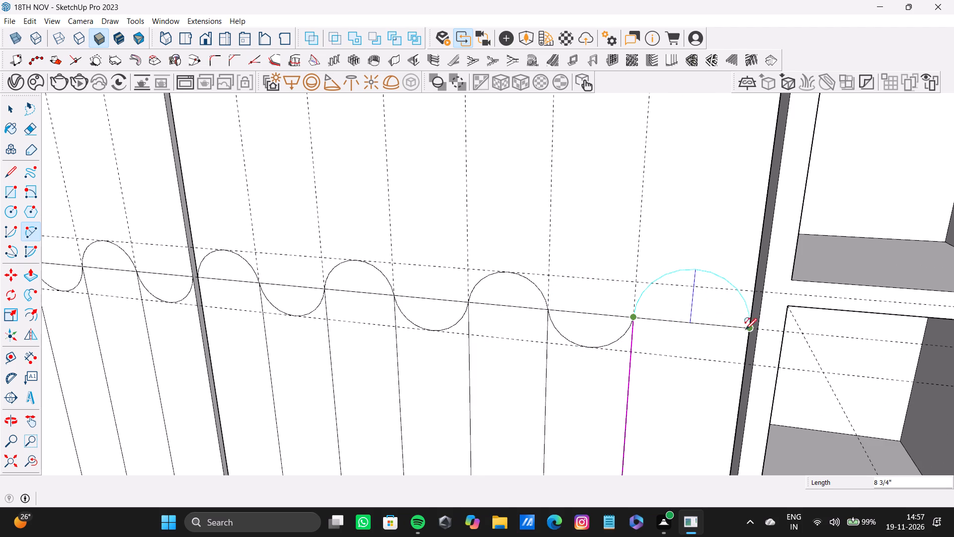
left_click(749, 330)
left_click(687, 287)
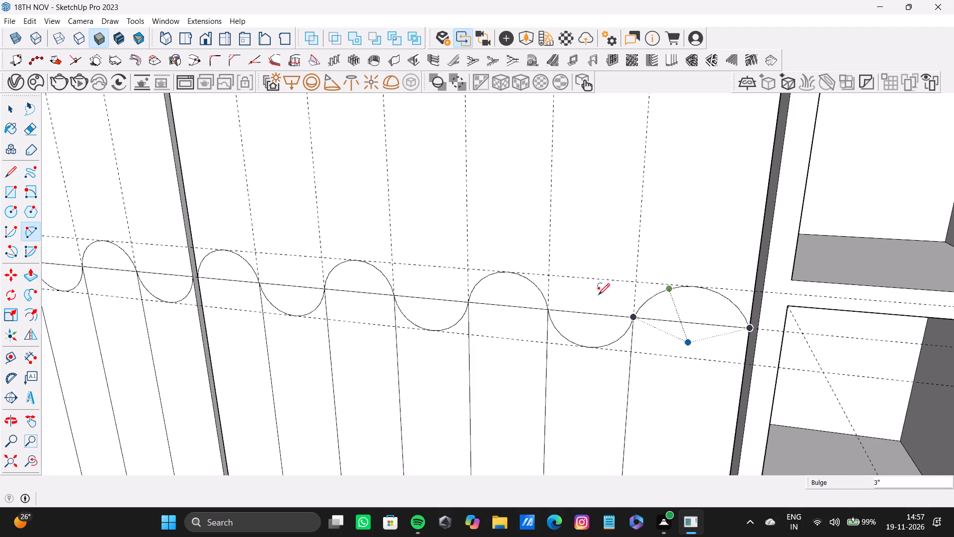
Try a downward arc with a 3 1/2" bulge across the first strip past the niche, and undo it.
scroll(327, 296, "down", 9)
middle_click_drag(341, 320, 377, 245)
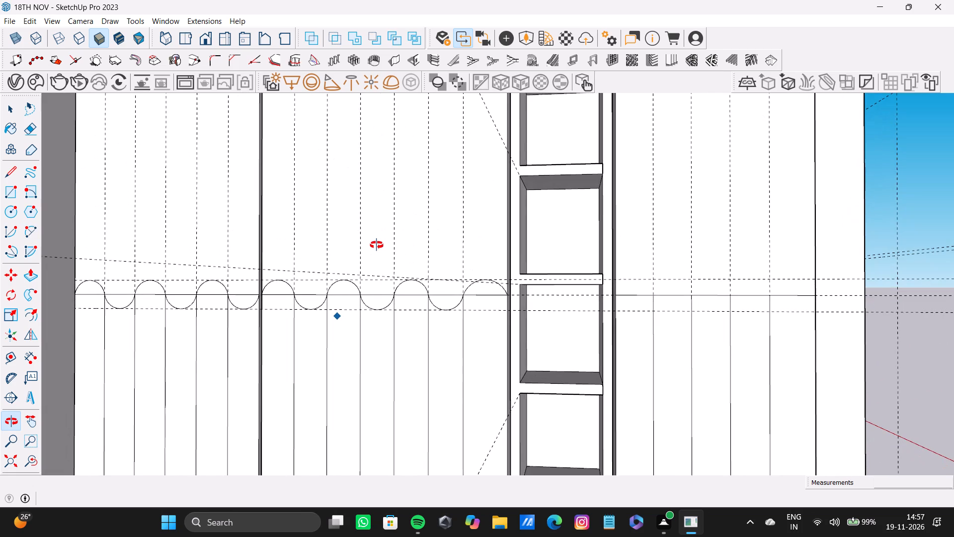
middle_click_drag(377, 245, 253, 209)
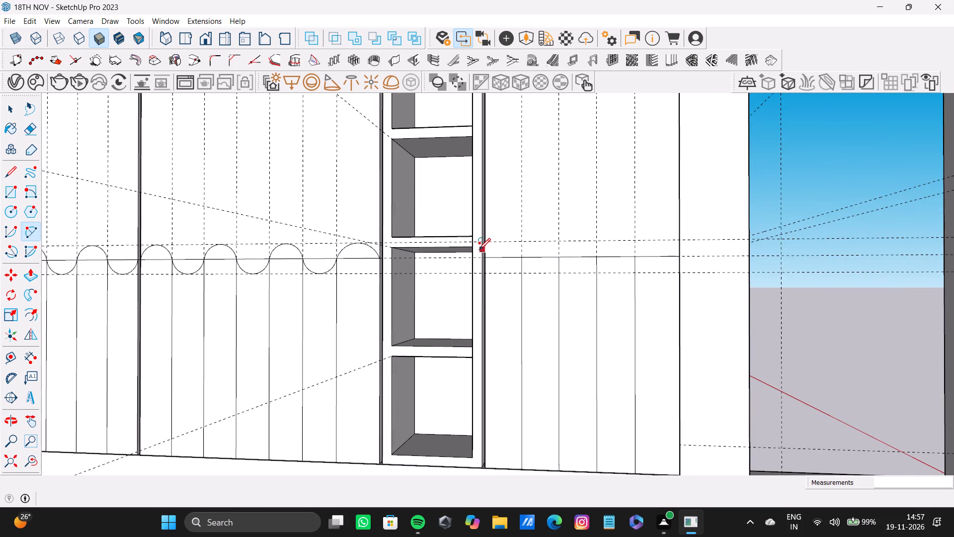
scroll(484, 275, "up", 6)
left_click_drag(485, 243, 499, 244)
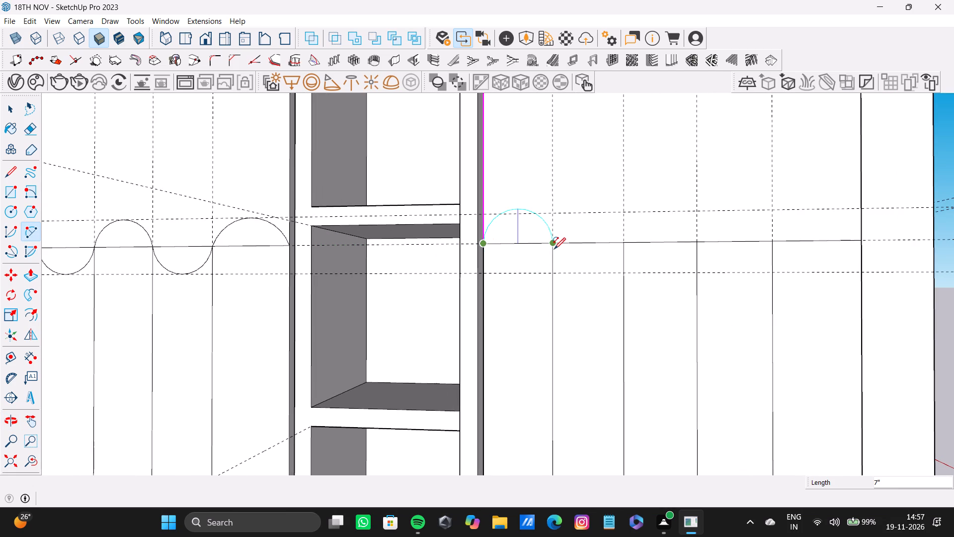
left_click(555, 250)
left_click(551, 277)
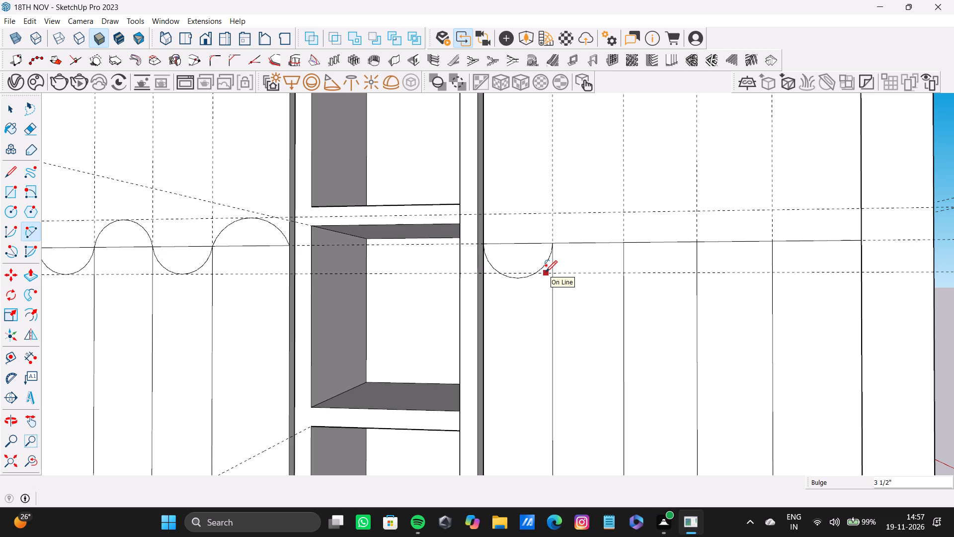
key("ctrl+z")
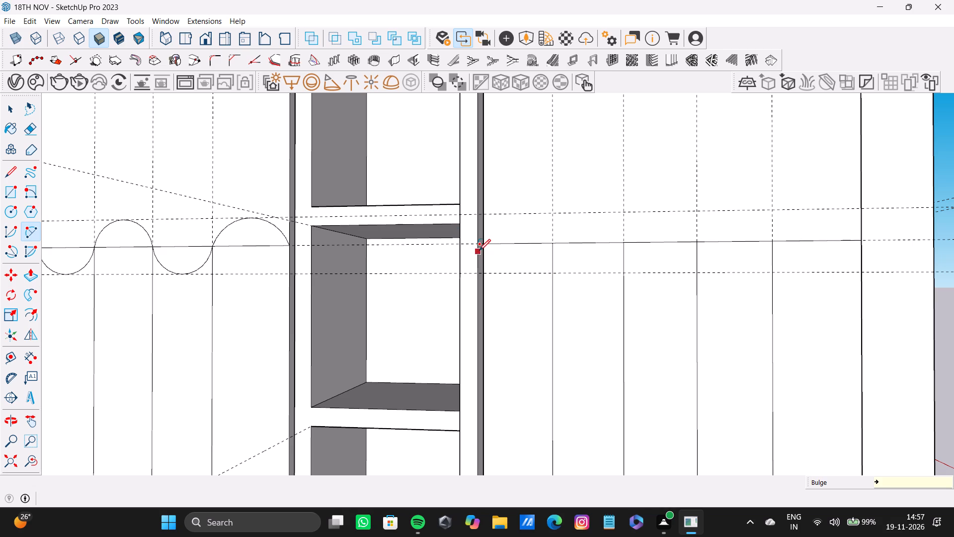
Draw downward, upward and downward arcs across the first three strips of the front beside the doorway, each reaching its 3" guide.
left_click(482, 243)
left_click(552, 244)
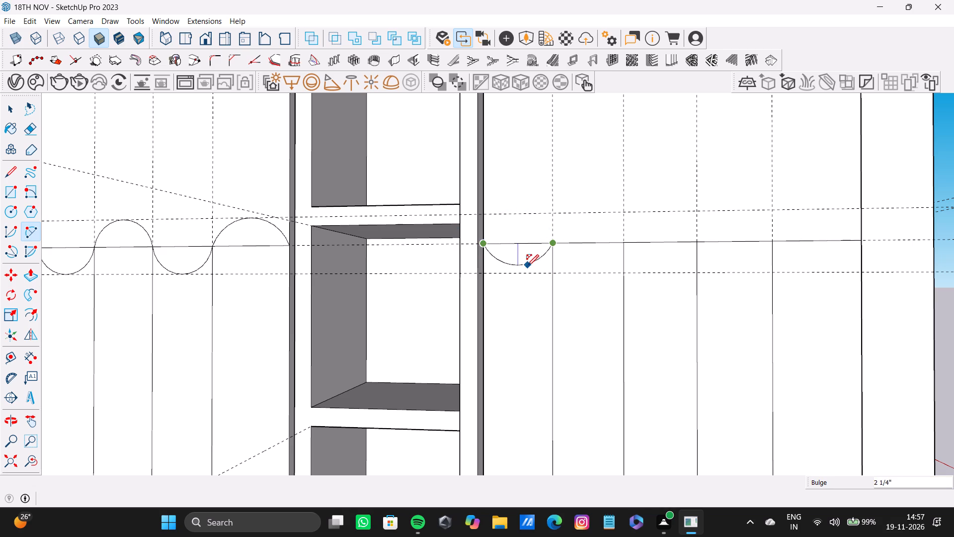
left_click(526, 271)
left_click(551, 244)
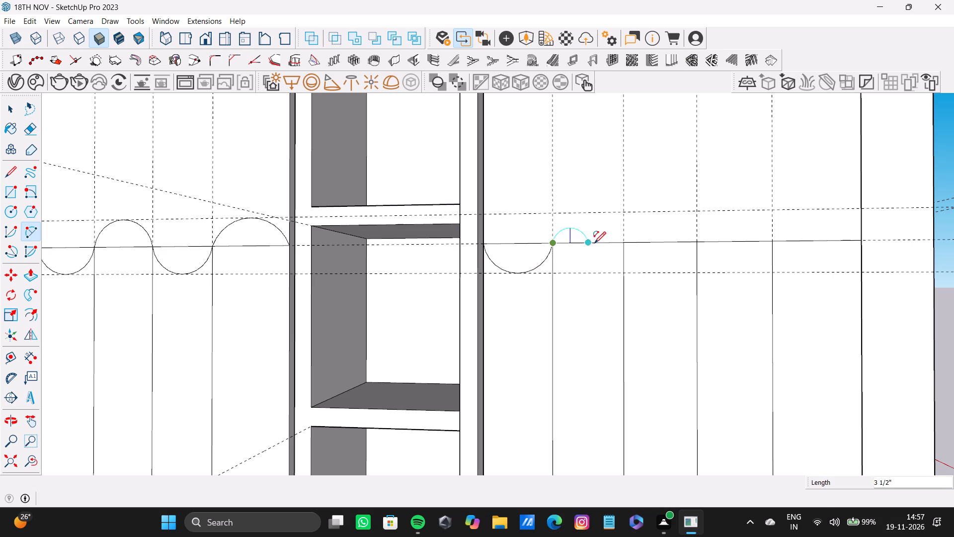
left_click(624, 239)
left_click(607, 215)
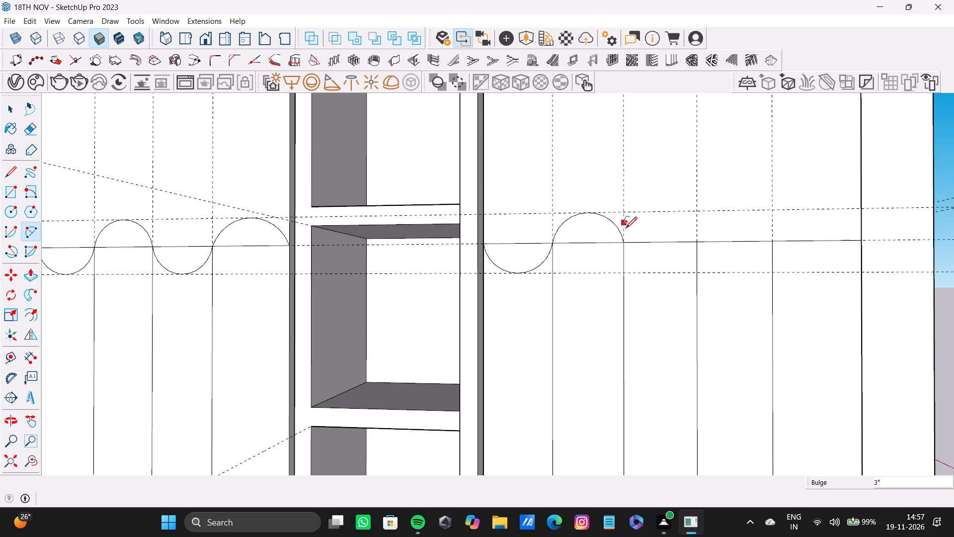
left_click(622, 240)
left_click(698, 241)
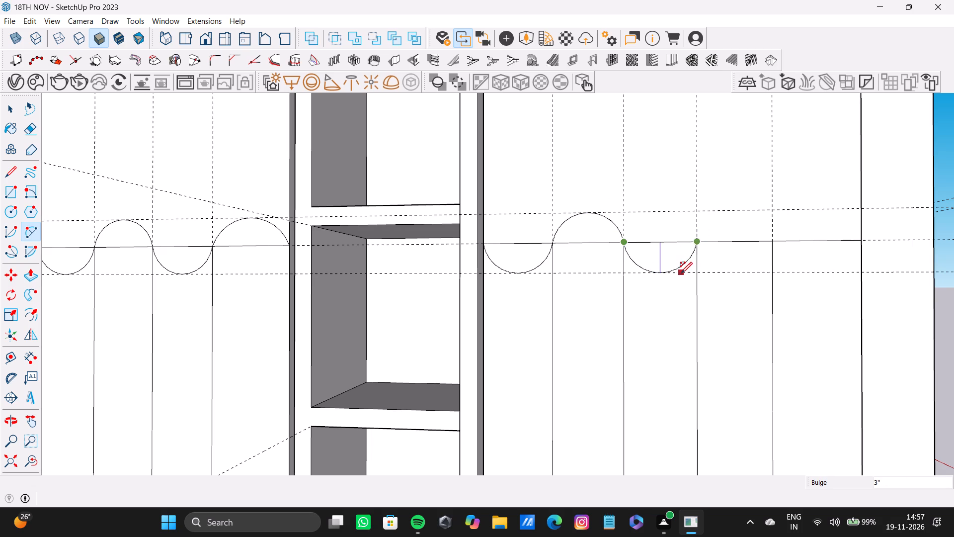
left_click(681, 273)
Complete that front's wave with an upward arc across the fourth strip and a downward arc across the last, reaching the guides.
left_click(698, 242)
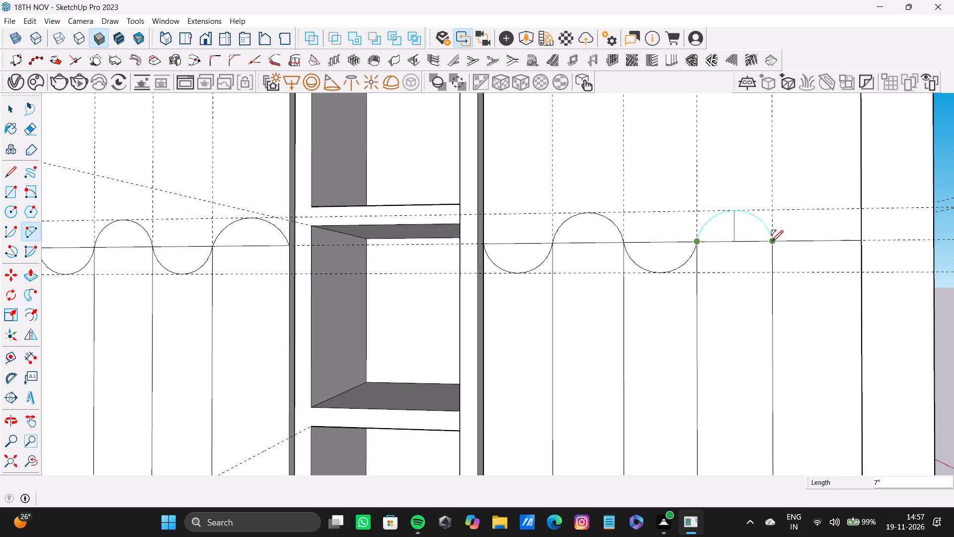
left_click(772, 242)
left_click(751, 212)
left_click(772, 242)
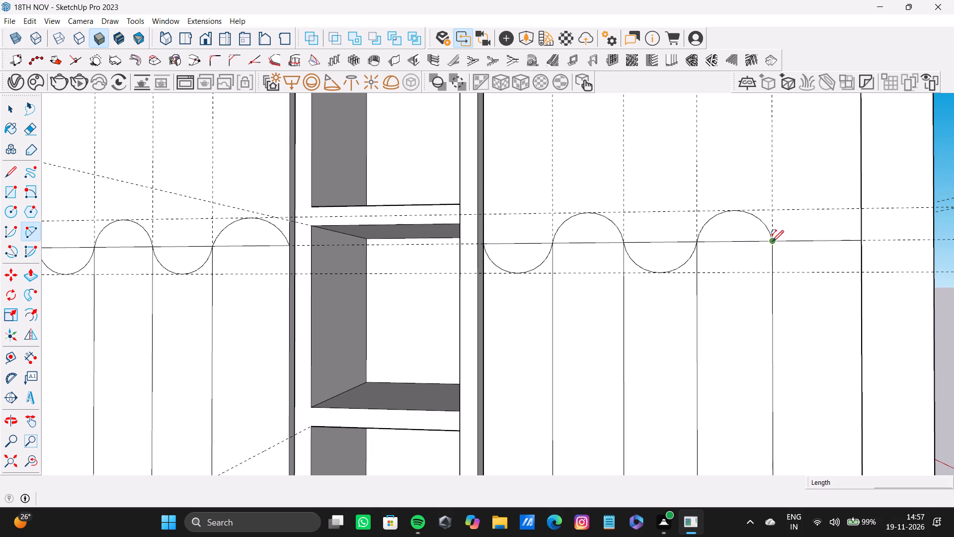
left_click(862, 240)
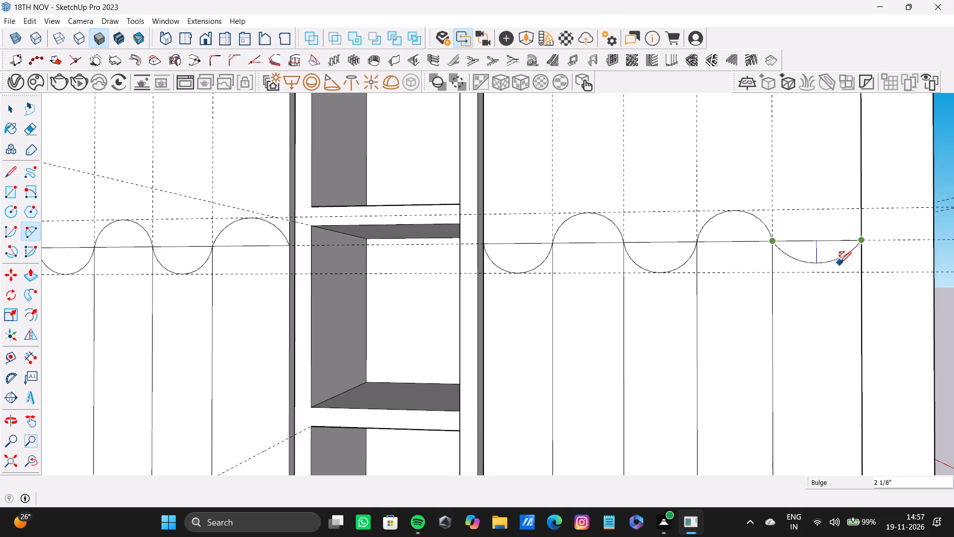
left_click(838, 271)
key("space")
Select all straight segments of the horizontal line running through the wave on the cabinet front farthest from the doorway.
scroll(628, 261, "down", 12)
scroll(628, 265, "up", 1, "shift")
middle_click_drag(628, 265, 588, 366, "shift")
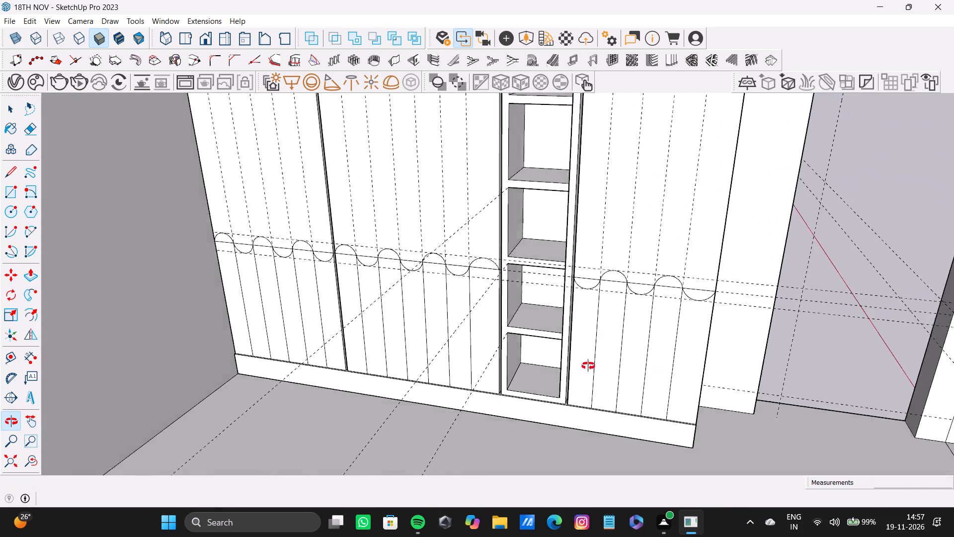
middle_click_drag(588, 366, 566, 343, "shift")
scroll(404, 288, "down", 3)
middle_click_drag(414, 278, 436, 398, "shift")
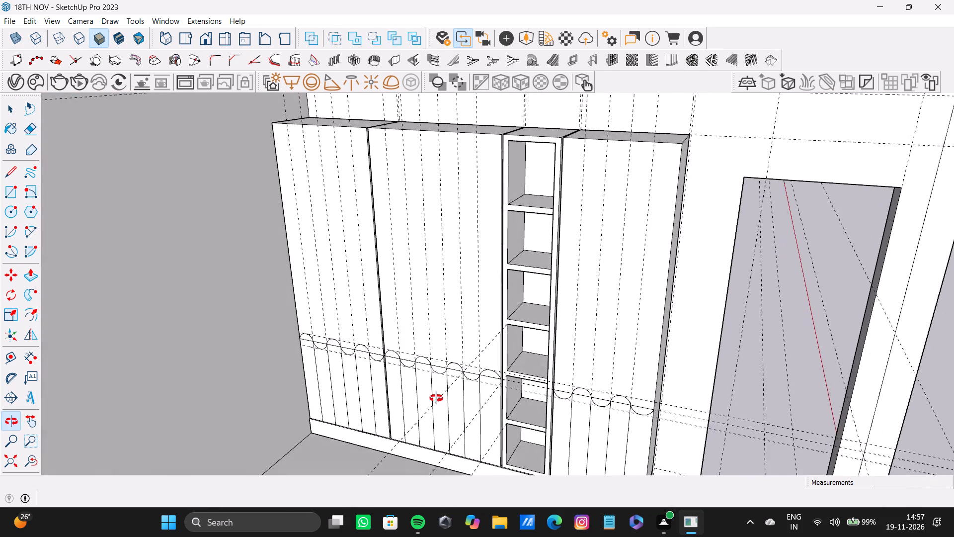
middle_click_drag(436, 398, 439, 408, "shift")
scroll(288, 319, "up", 3)
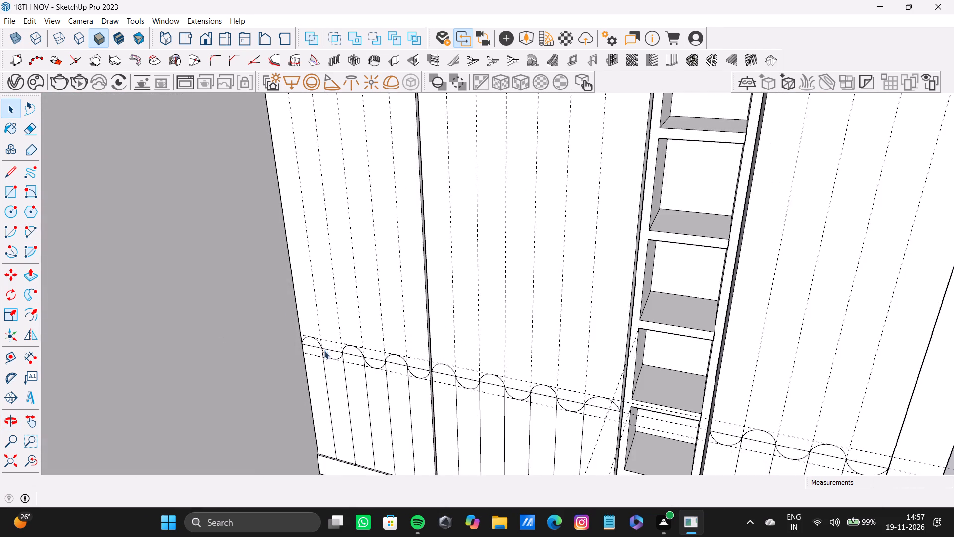
scroll(324, 350, "up", 12)
key("space")
left_click(307, 328)
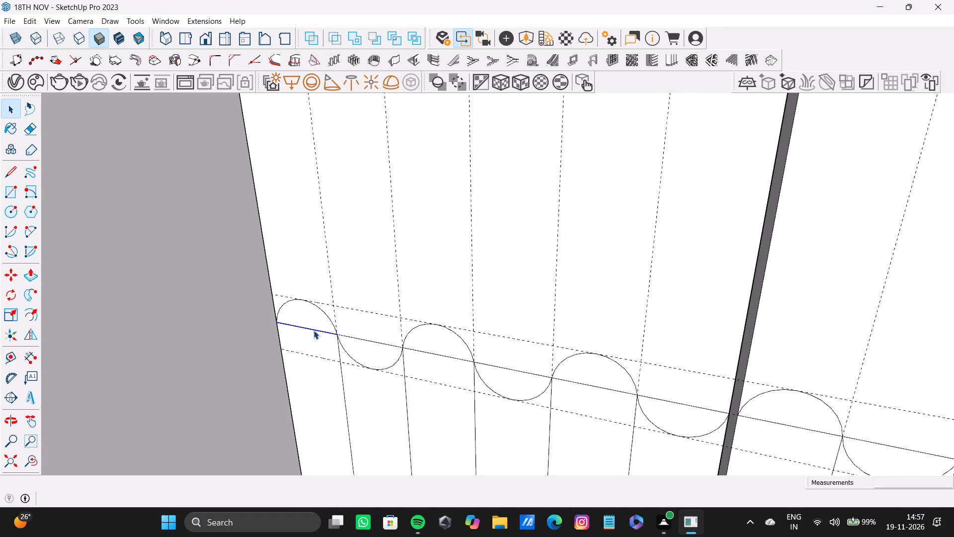
left_click(364, 338, "shift")
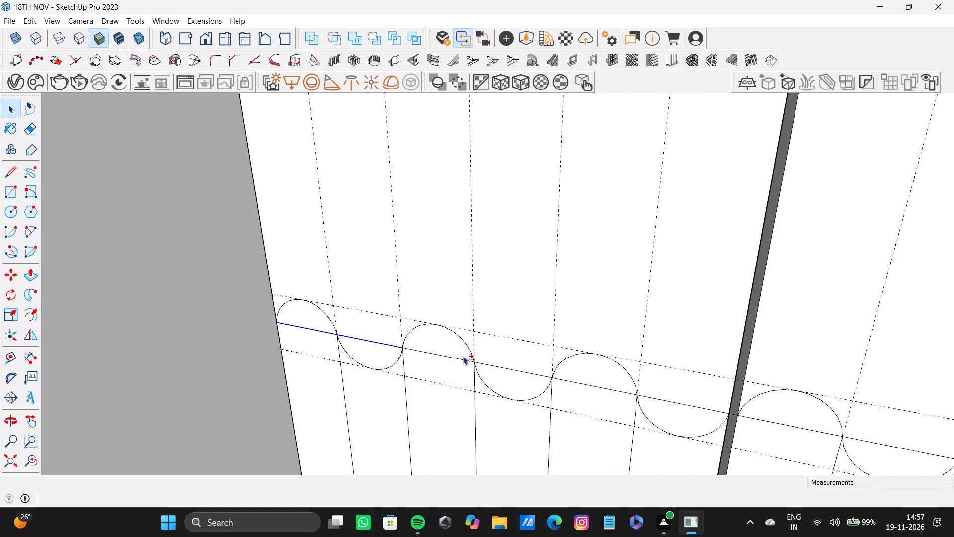
left_click(463, 356, "shift")
left_click(458, 351, "shift")
left_click(463, 358, "shift")
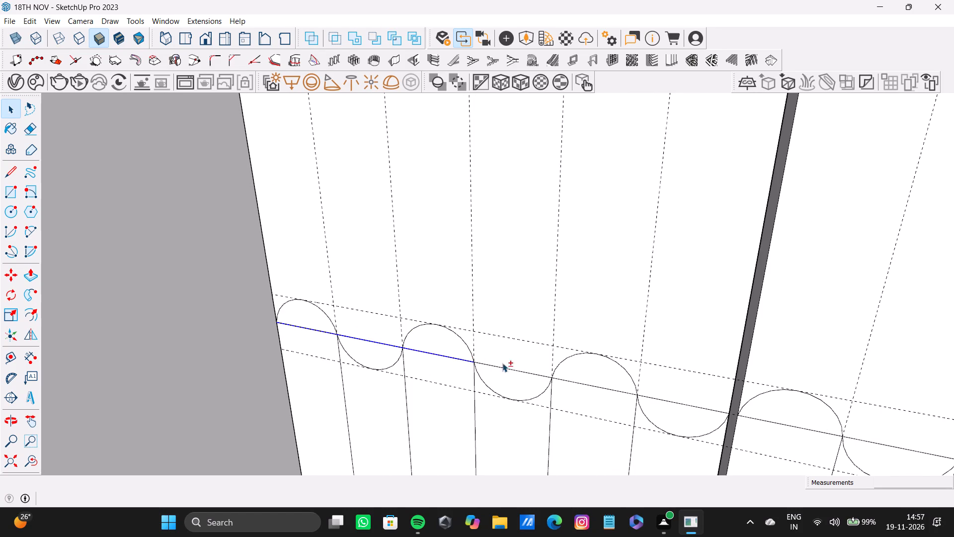
left_click(513, 367, "shift")
left_click(506, 337, "shift")
left_click(527, 373, "shift")
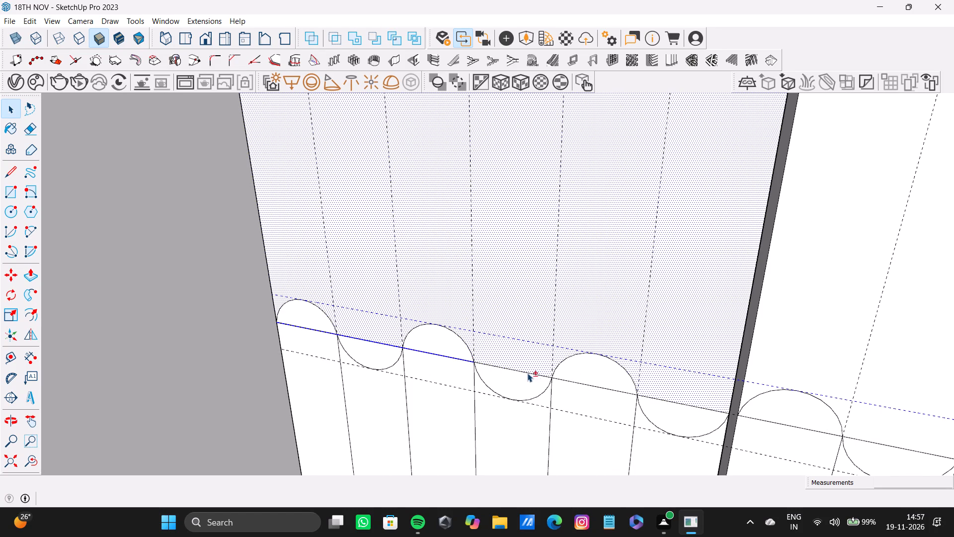
left_click(531, 343, "shift")
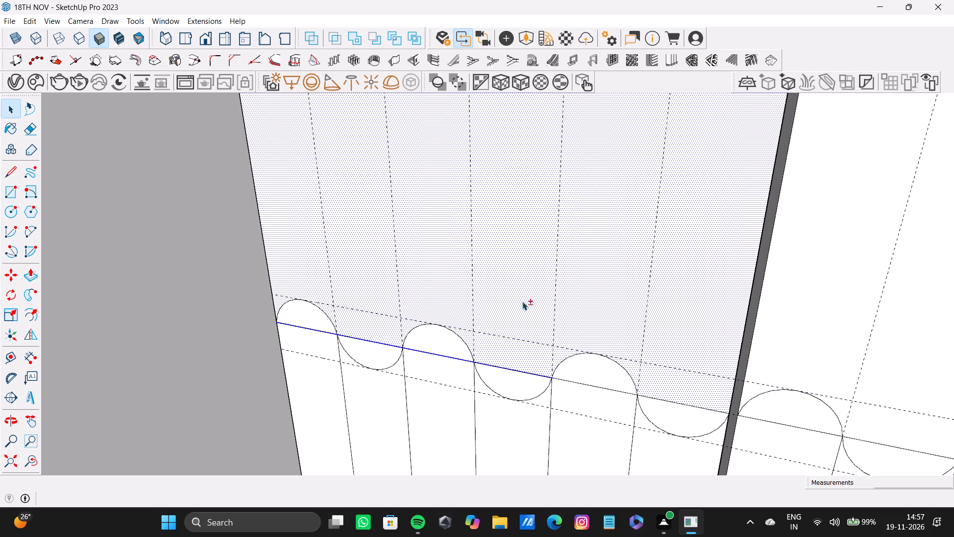
left_click(592, 384, "shift")
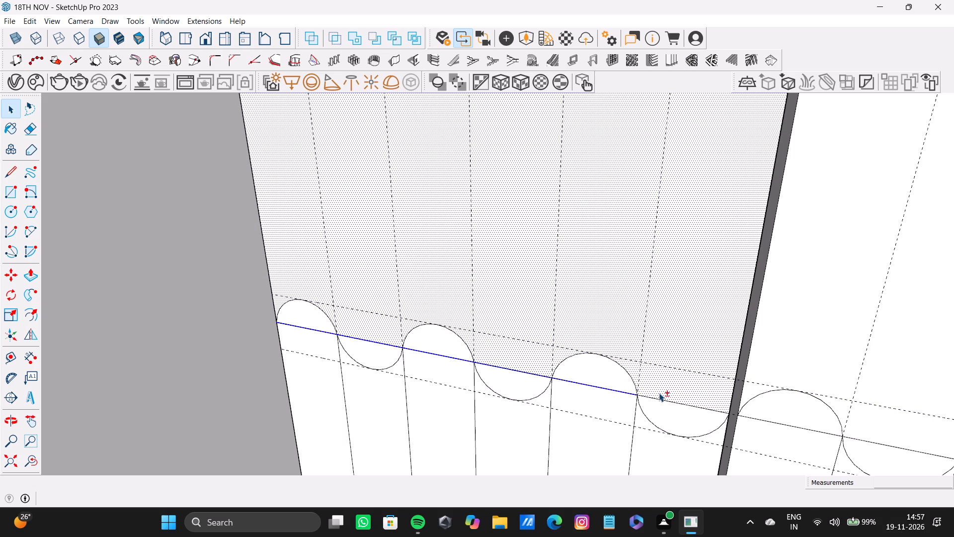
left_click(666, 401, "shift")
left_click(667, 377, "shift")
Add the horizontal line's straight segments across the middle front, up to the niche, to the selection.
scroll(656, 377, "down", 3, "shift")
middle_click_drag(654, 377, 452, 296, "shift")
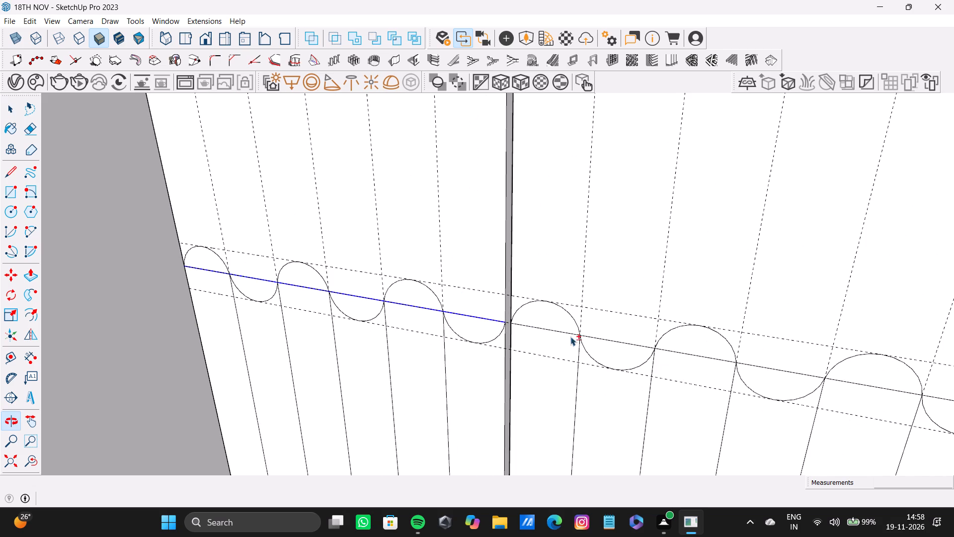
left_click(552, 329, "shift")
left_click(551, 324, "shift")
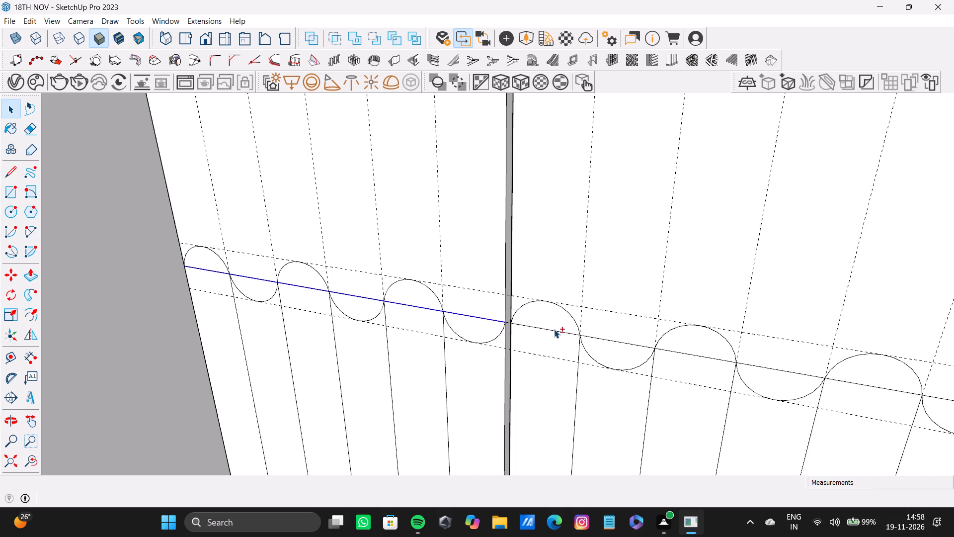
left_click(555, 330, "shift")
left_click(615, 344, "shift")
left_click(635, 354, "shift")
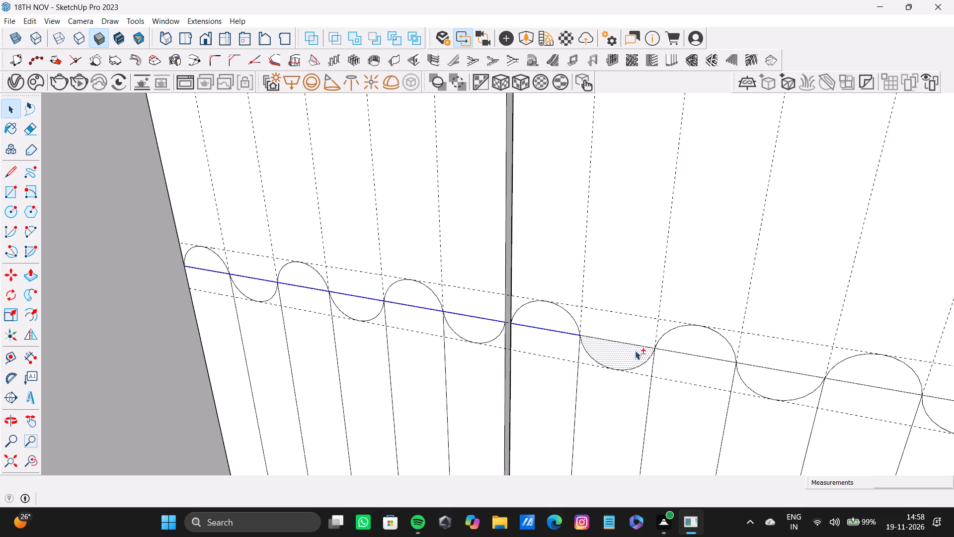
left_click(635, 344, "shift")
left_click(674, 355, "shift")
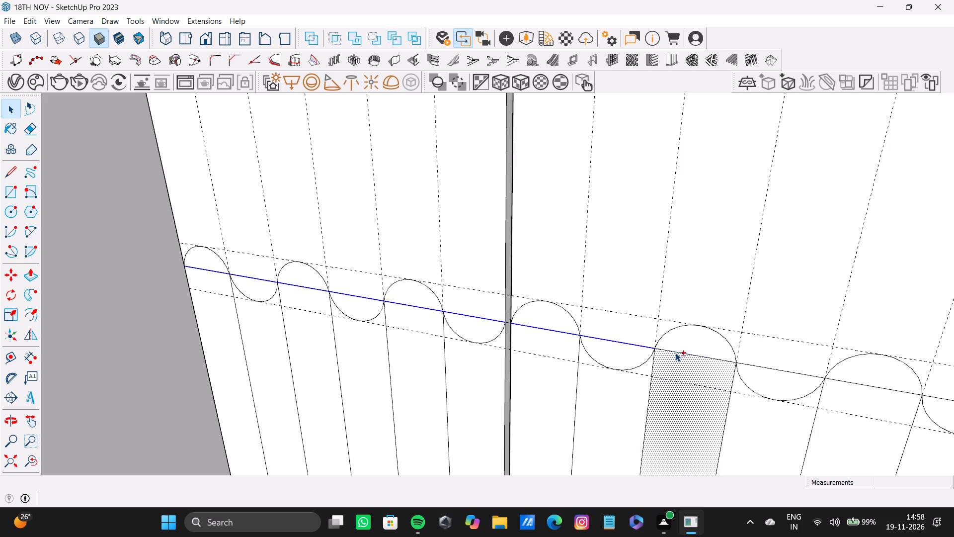
left_click(677, 348, "shift")
left_click(681, 352, "shift")
left_click(682, 356, "shift")
left_click(684, 342, "shift")
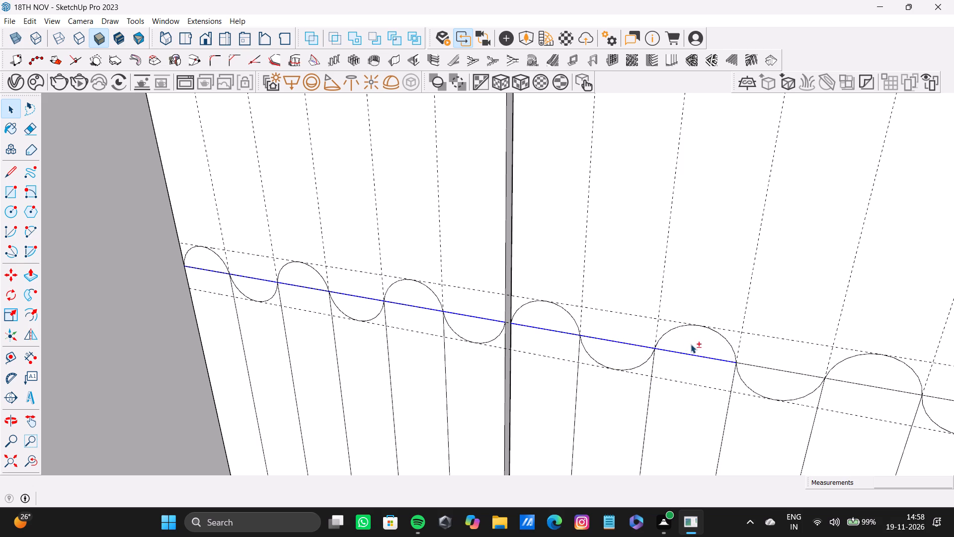
middle_click_drag(694, 348, 538, 289, "shift")
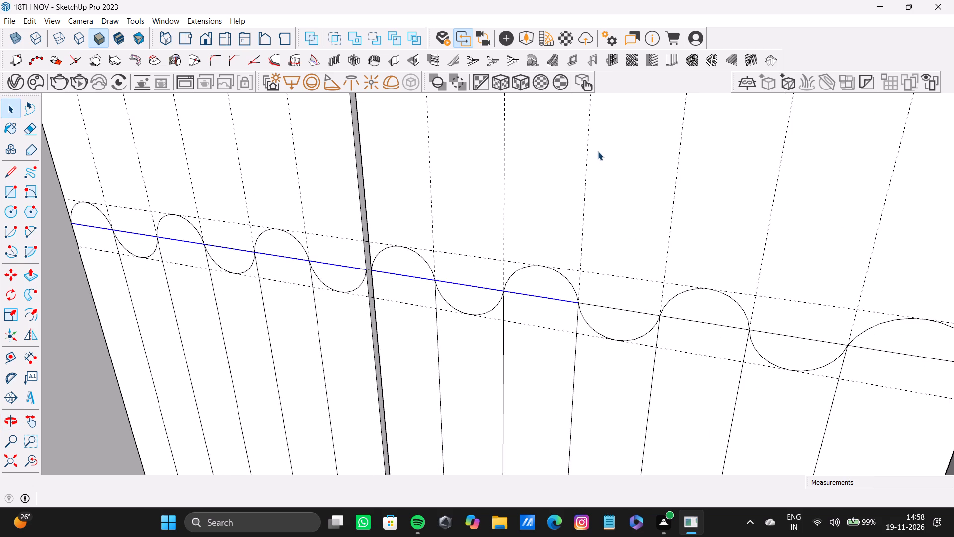
left_click(612, 305, "shift")
left_click(614, 294, "shift")
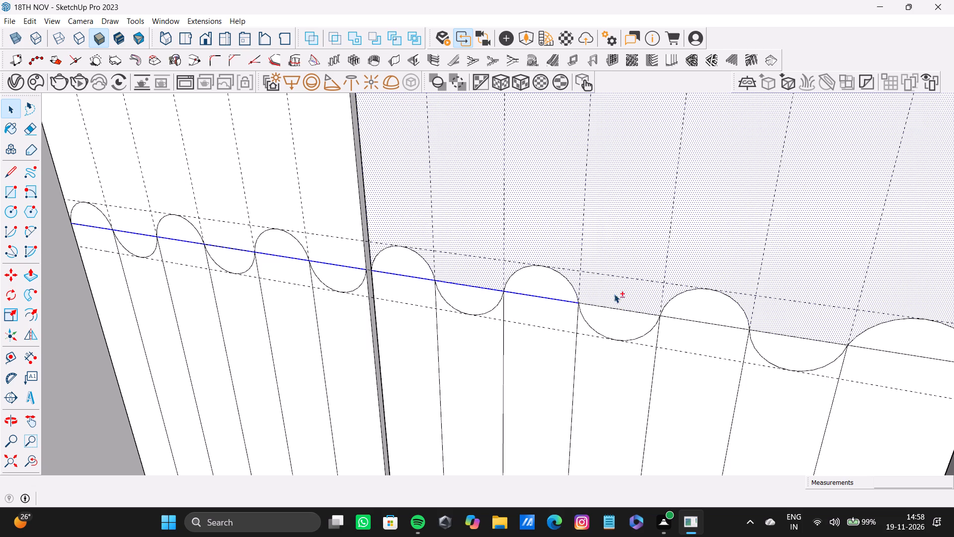
left_click(622, 310, "shift")
left_click(703, 323, "shift")
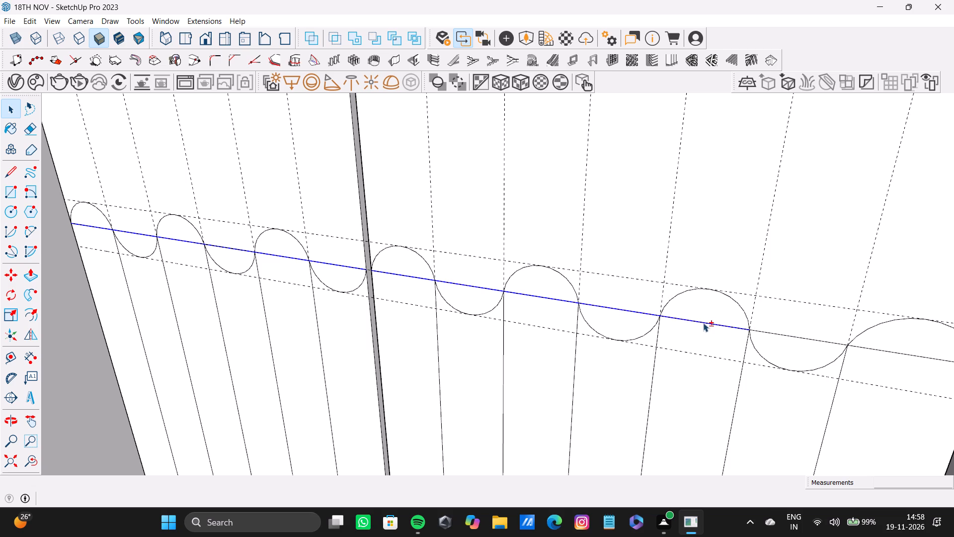
middle_click_drag(703, 321, 412, 228, "shift")
left_click(507, 240, "shift")
left_click(568, 249, "shift")
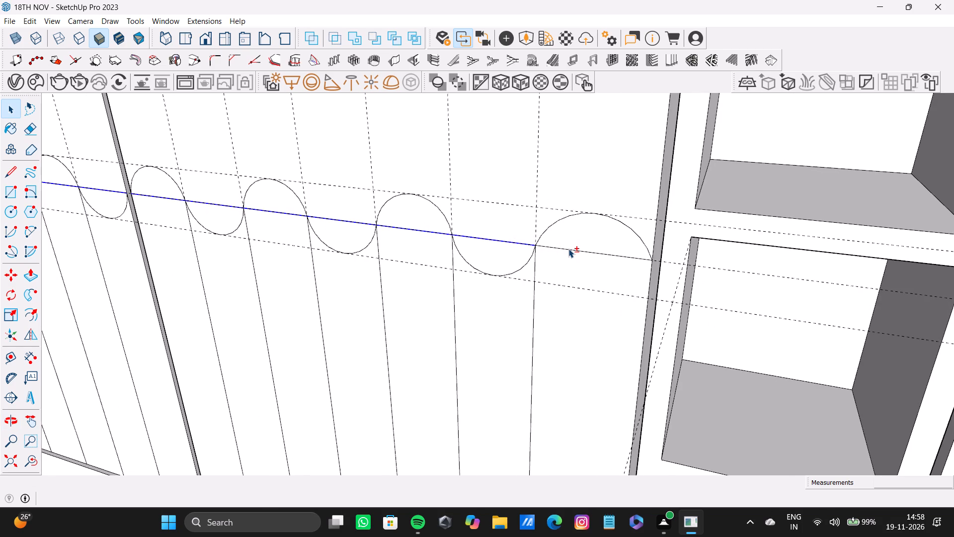
Add the straight segments on the front beside the doorway to the selection and delete the whole straight line from the wave.
scroll(568, 249, "down", 4, "shift")
middle_click_drag(567, 248, 326, 187, "shift")
scroll(326, 187, "down", 1, "shift")
left_click(588, 218, "shift")
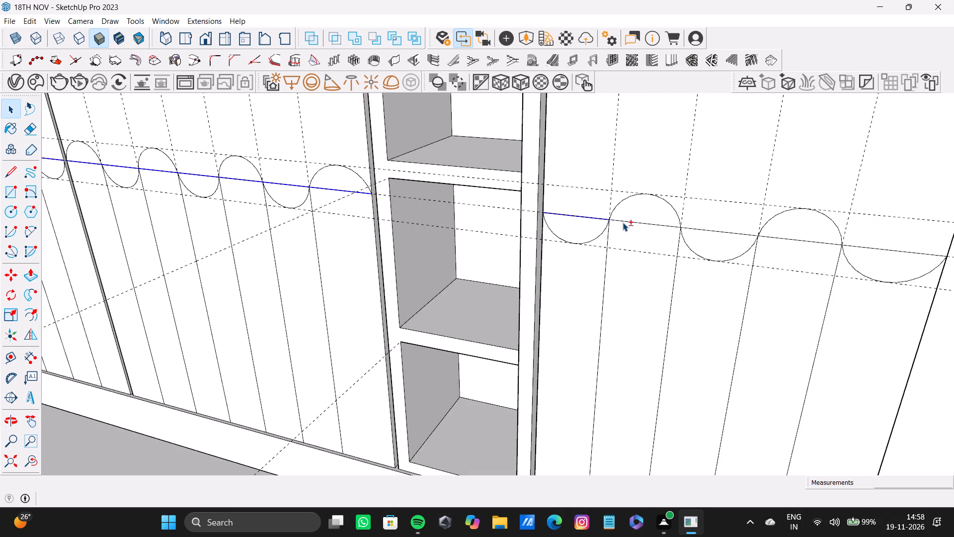
left_click(622, 223, "shift")
left_click(666, 235, "shift")
left_click(666, 223, "shift")
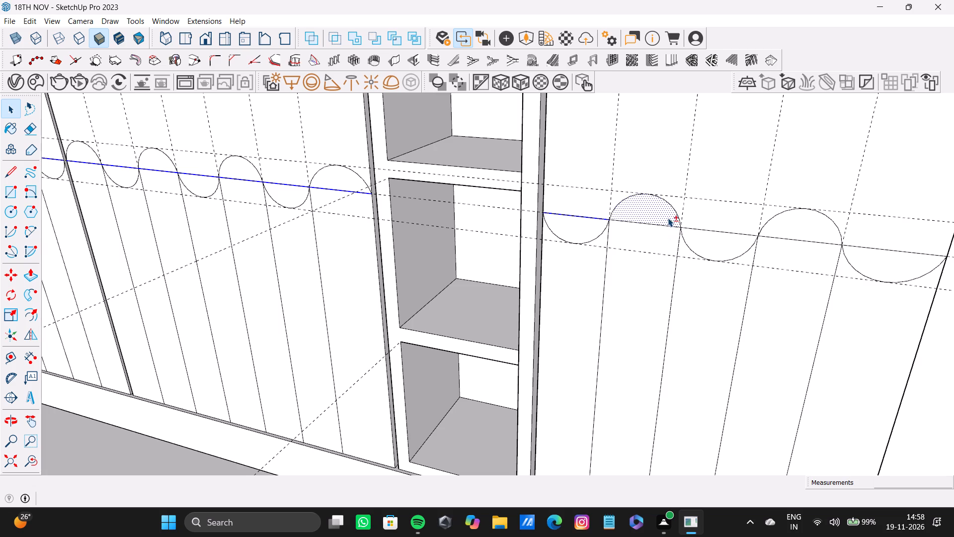
left_click(668, 218, "shift")
left_click(672, 225, "shift")
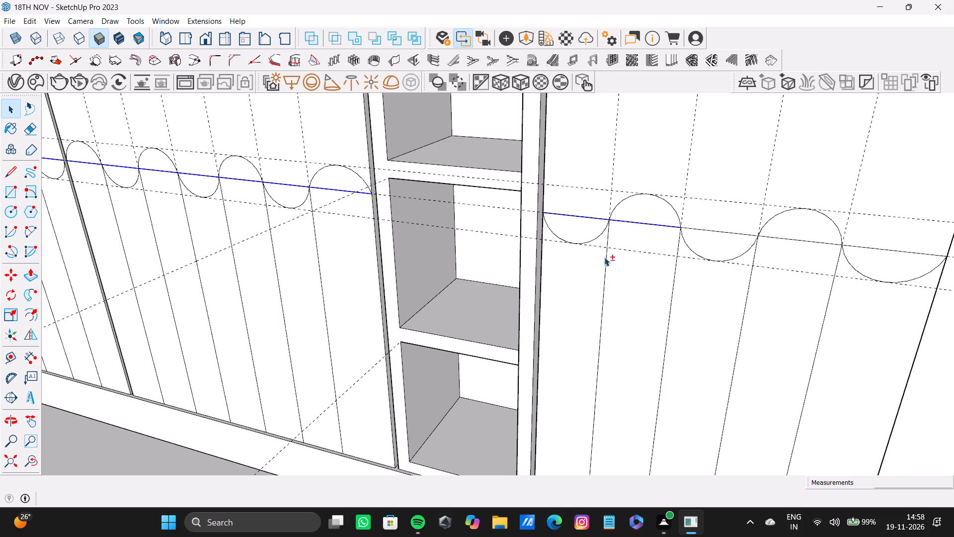
left_click(707, 228, "shift")
left_click_drag(691, 186, 703, 191, "shift")
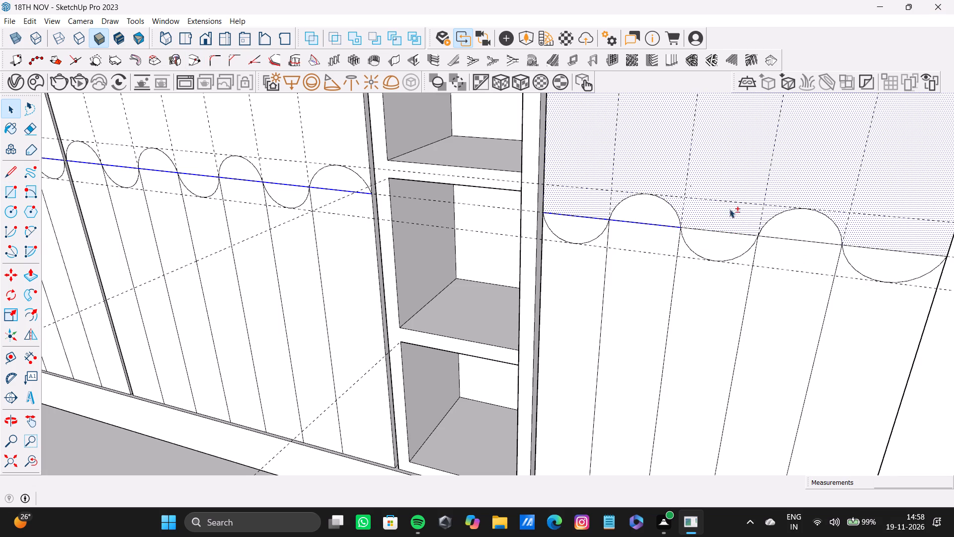
left_click(730, 227, "shift")
left_click(729, 234, "shift")
left_click(778, 236, "shift")
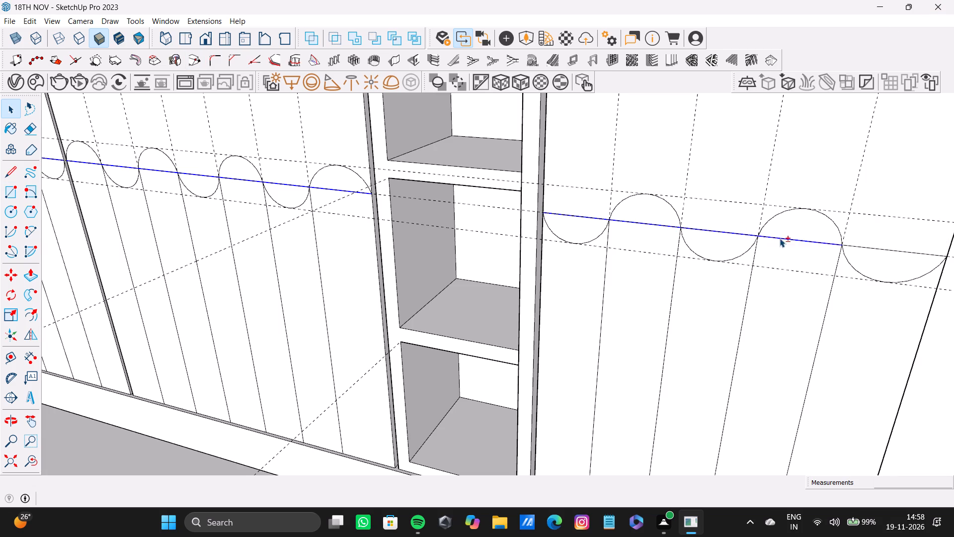
middle_click_drag(780, 239, 525, 207, "shift")
left_click(619, 217, "shift")
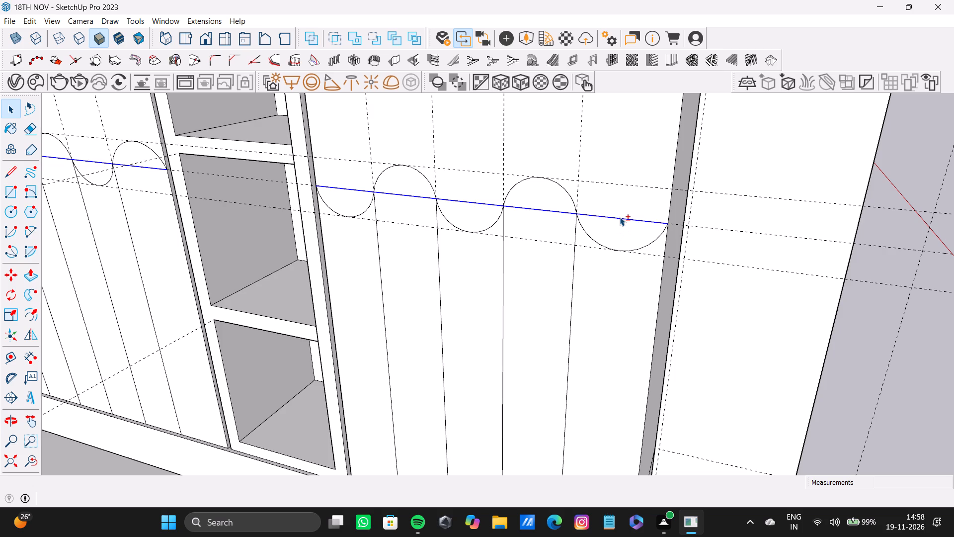
key("Delete")
Push the first three strips below the wave on the front farthest from the doorway inward by 1/2".
scroll(582, 197, "down", 13)
middle_click_drag(481, 207, 618, 280, "shift")
scroll(282, 243, "up", 7)
left_click(304, 227)
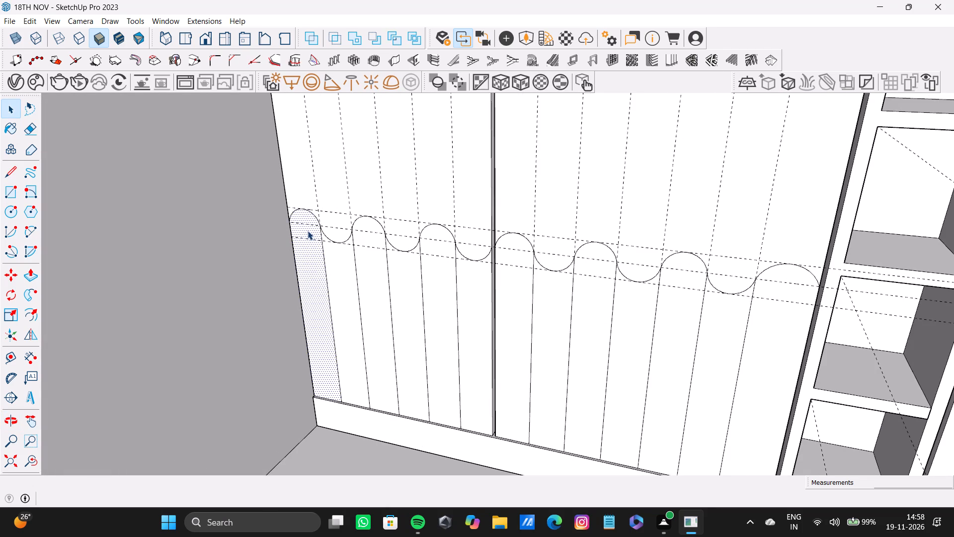
key("p")
left_click(308, 233)
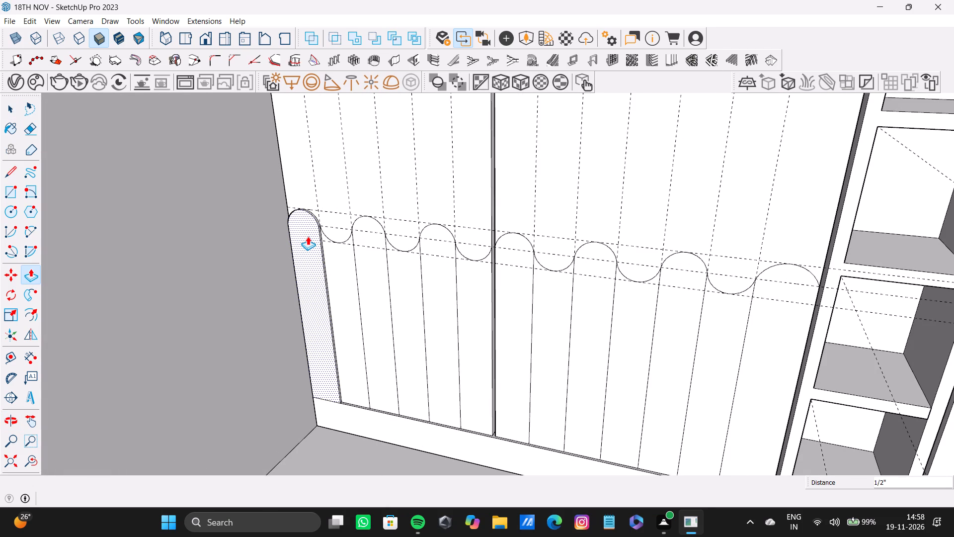
key("space")
left_click(333, 259)
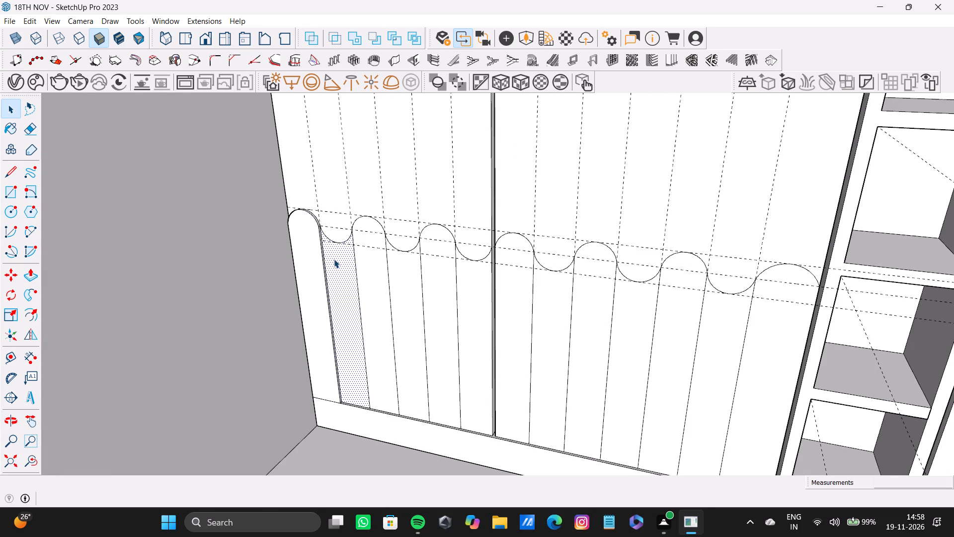
key("p")
left_click_drag(335, 260, 313, 256)
key("b")
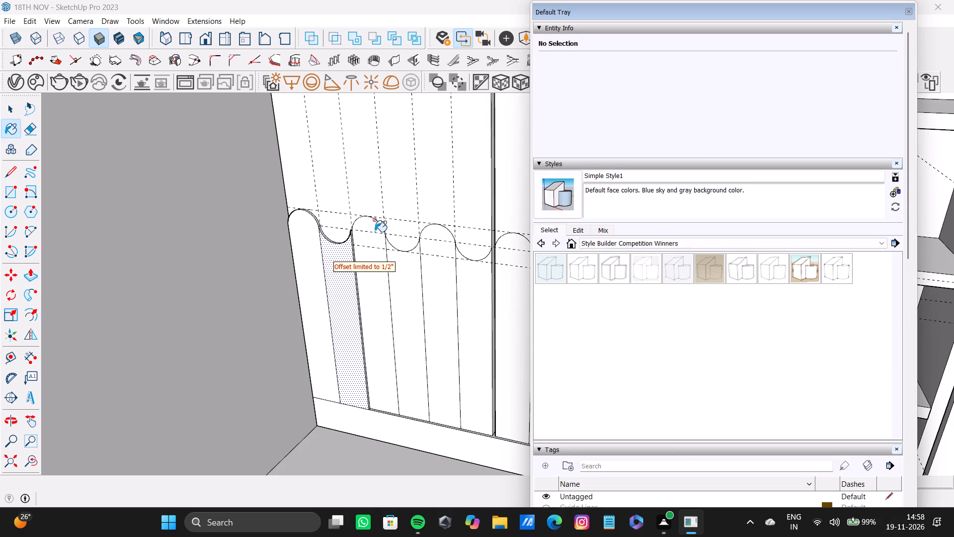
left_click(904, 7)
key("space")
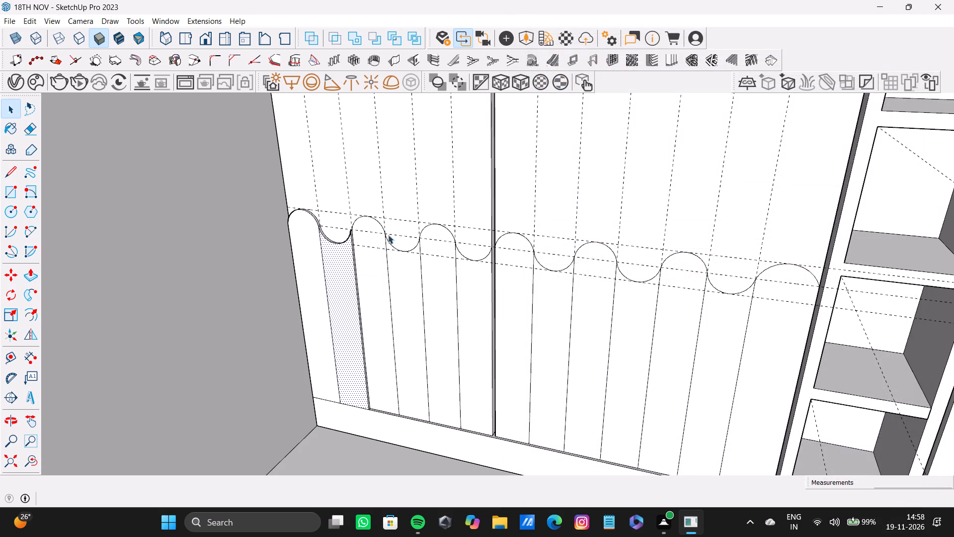
left_click(375, 234)
left_click(374, 242)
key("p")
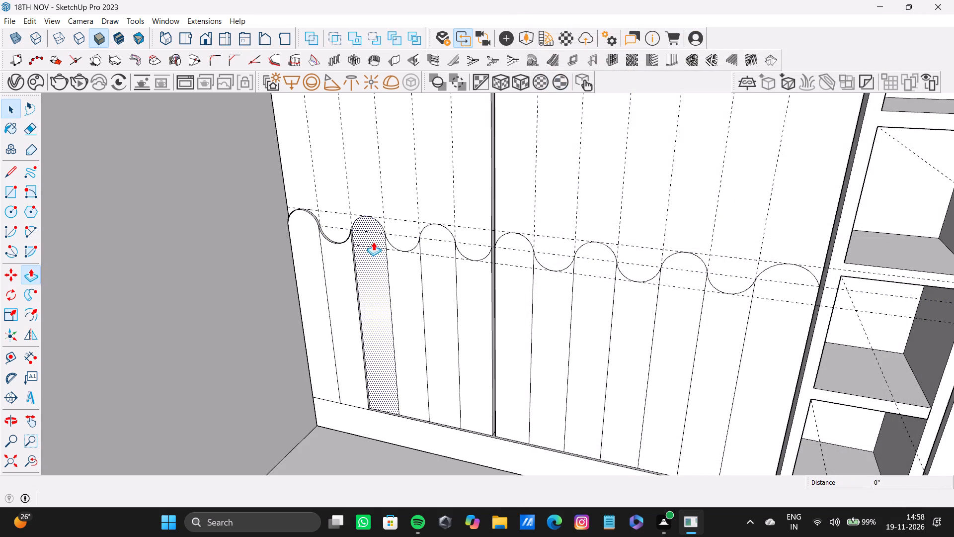
left_click_drag(372, 241, 363, 241)
key("space")
Push the fourth, fifth and sixth strips below the wave on that farthest front inward by 1/2".
left_click(399, 265)
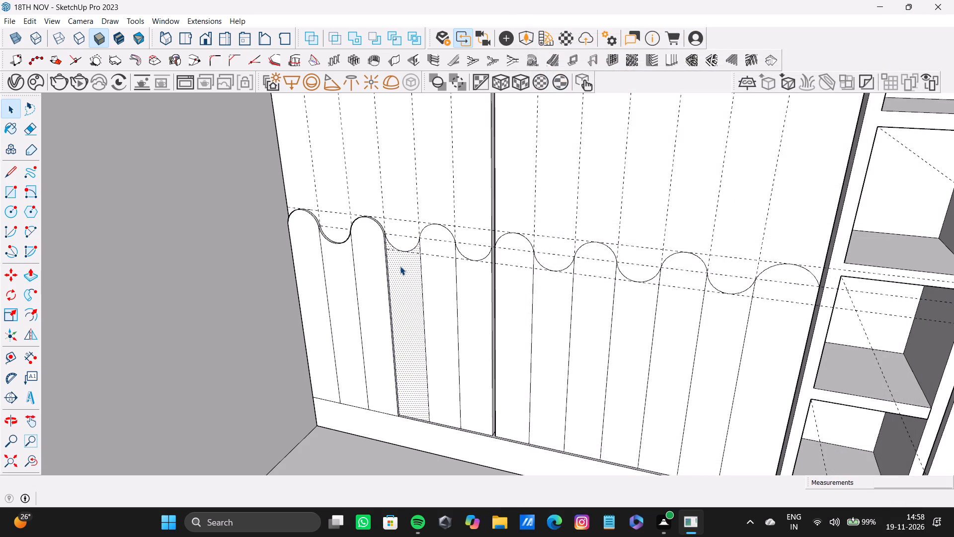
key("p")
left_click_drag(400, 266, 386, 270)
key("space")
left_click(441, 254)
key("p")
left_click_drag(438, 244, 417, 248)
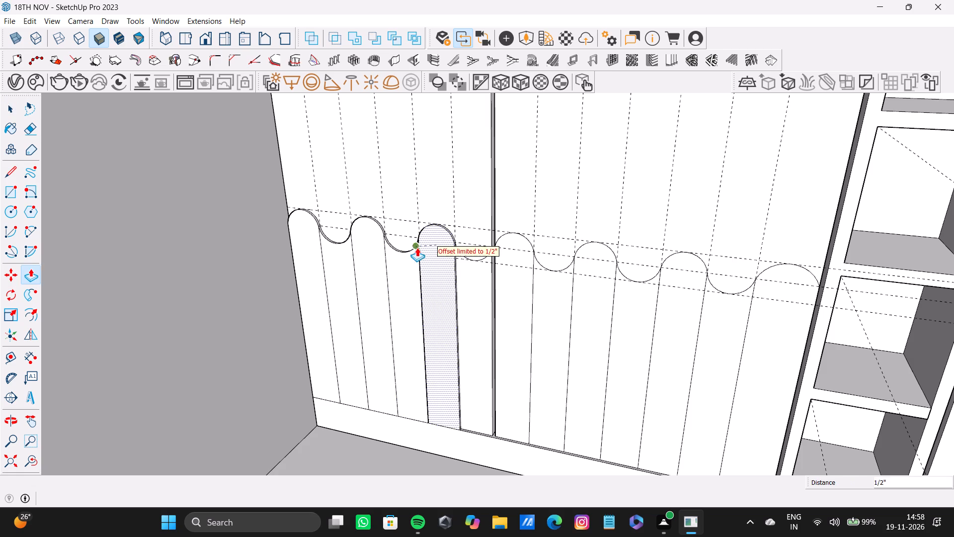
left_click_drag(417, 248, 414, 248)
key("space")
left_click(472, 289)
key("p")
left_click_drag(473, 289, 451, 292)
key("space")
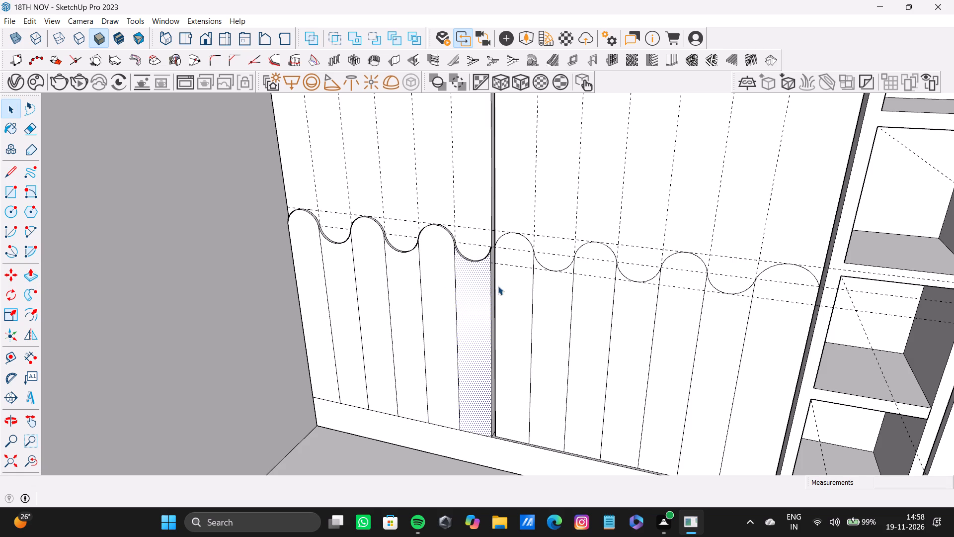
Push the first three strips below the wave on the middle front, starting at the gap between fronts, inward by 1/2".
left_click(500, 286)
key("p")
left_click_drag(502, 285, 472, 296)
key("space")
left_click(546, 300)
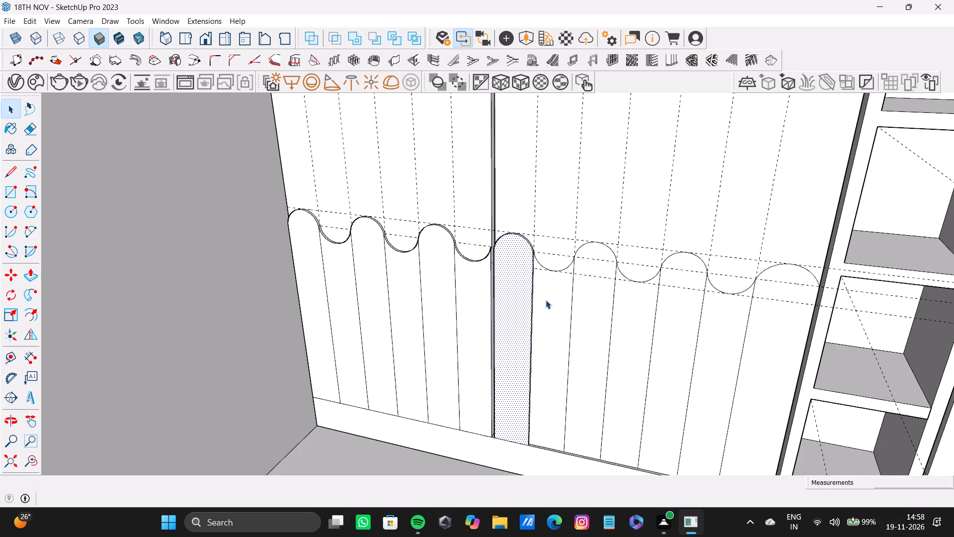
key("p")
left_click_drag(546, 299, 507, 312)
key("space")
left_click(591, 312)
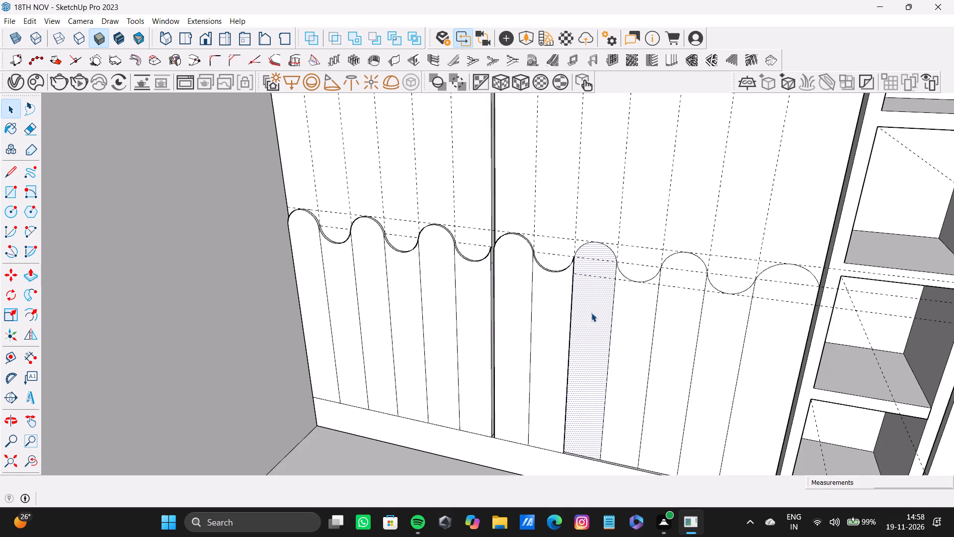
key("p")
left_click_drag(591, 313, 566, 317)
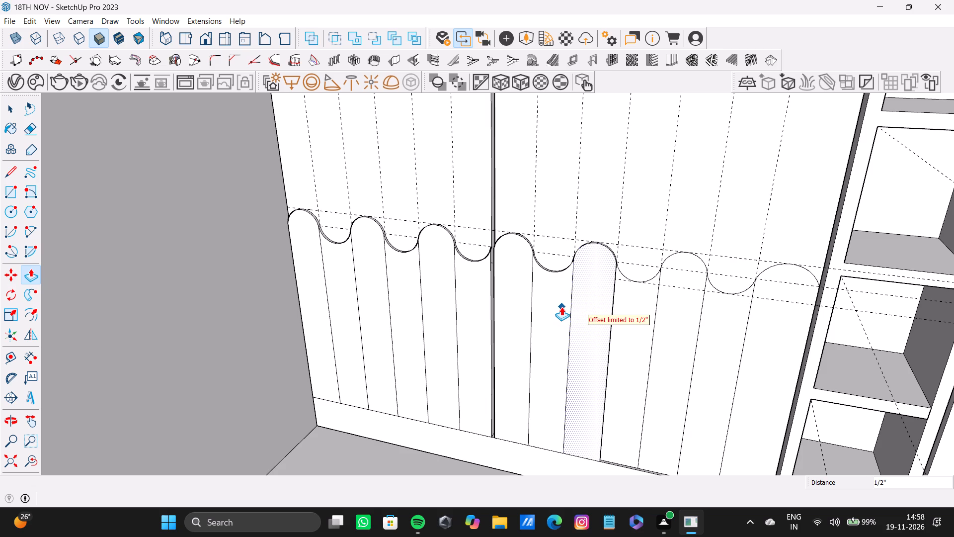
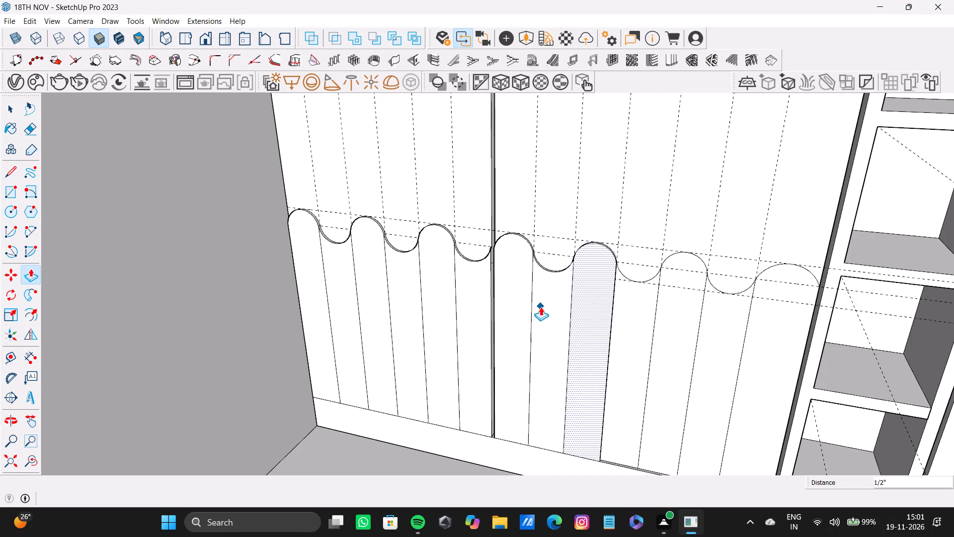
Push the fourth and fifth strips below the wave on the middle front, counted from the gap between fronts, inward by 1/2".
key("space")
left_click(633, 327)
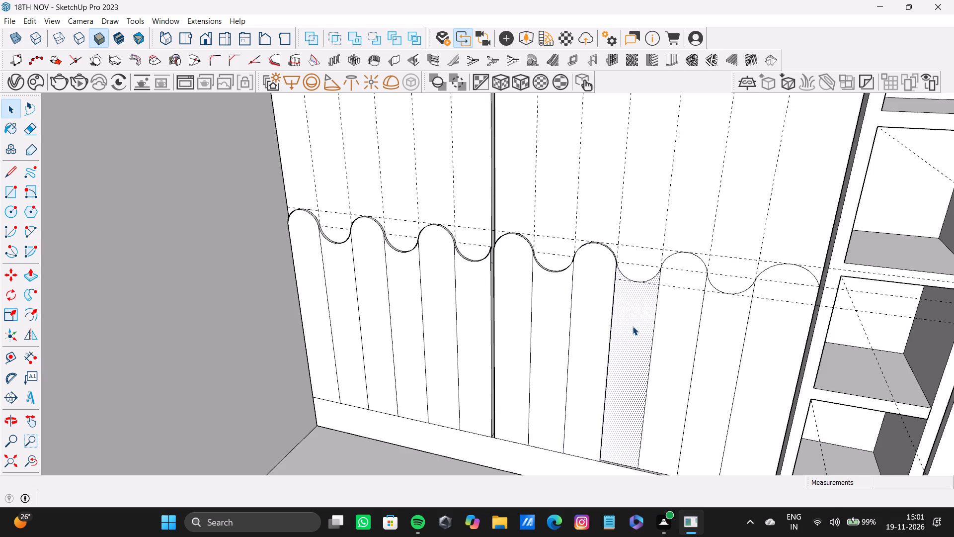
key("p")
left_click_drag(625, 306, 587, 302)
key("space")
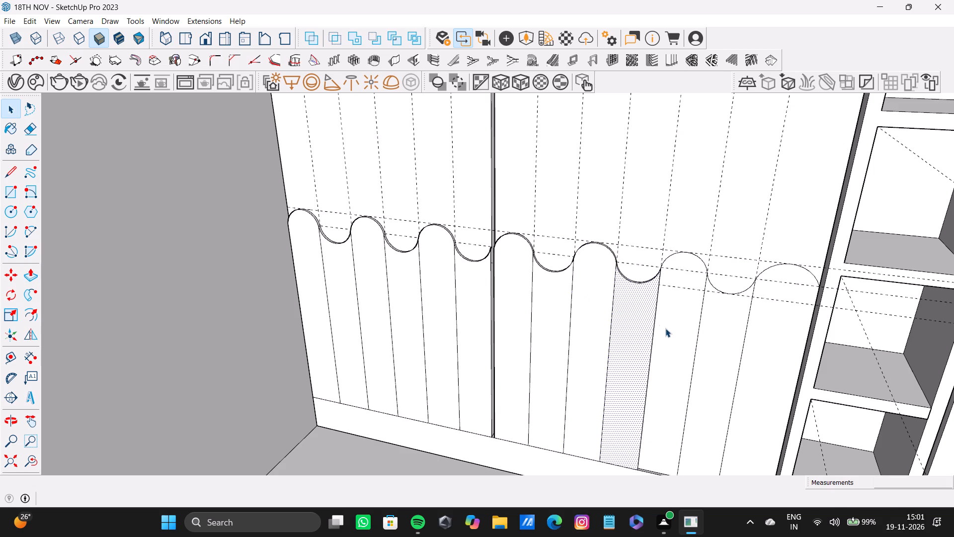
left_click(668, 329)
key("p")
left_click_drag(669, 329, 643, 335)
Push the last two strips below the wave on the middle front, up to the shelved niche, inward by 1/2".
key("space")
left_click(714, 352)
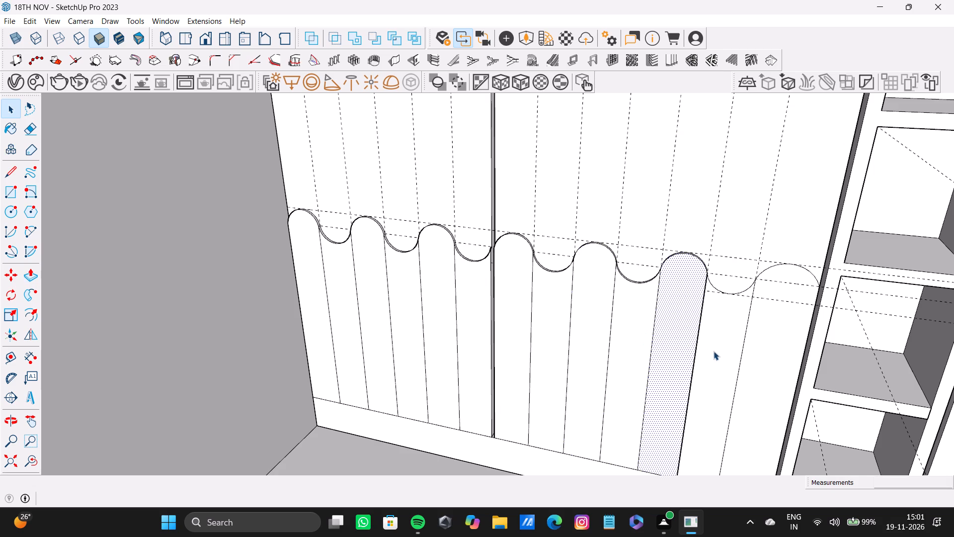
key("p")
left_click_drag(714, 352, 680, 357)
key("space")
left_click(771, 375)
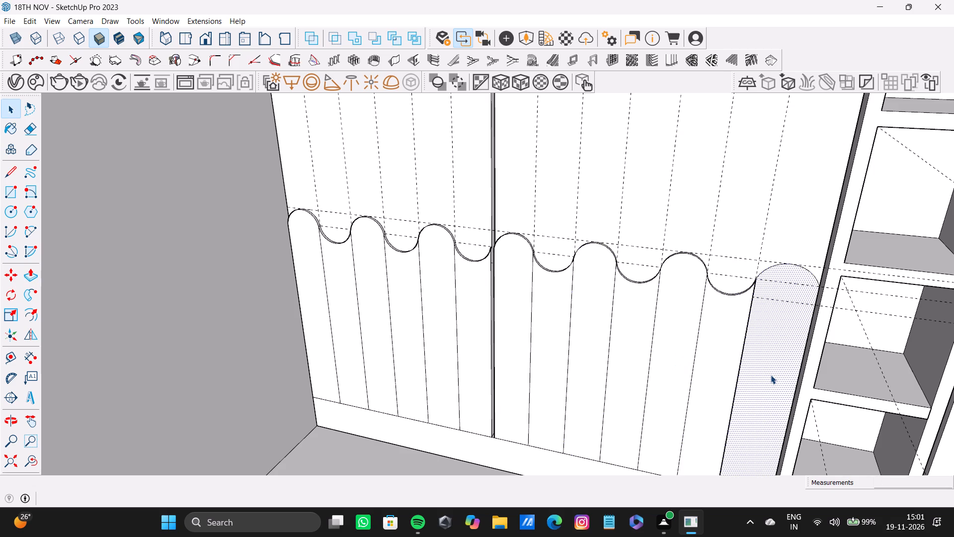
key("p")
left_click_drag(767, 371, 670, 365)
Push the first two strips below the wave on the front beside the doorway, starting at the shelved niche, inward by 1/2".
scroll(592, 328, "down", 8)
middle_click_drag(670, 341, 561, 326, "shift")
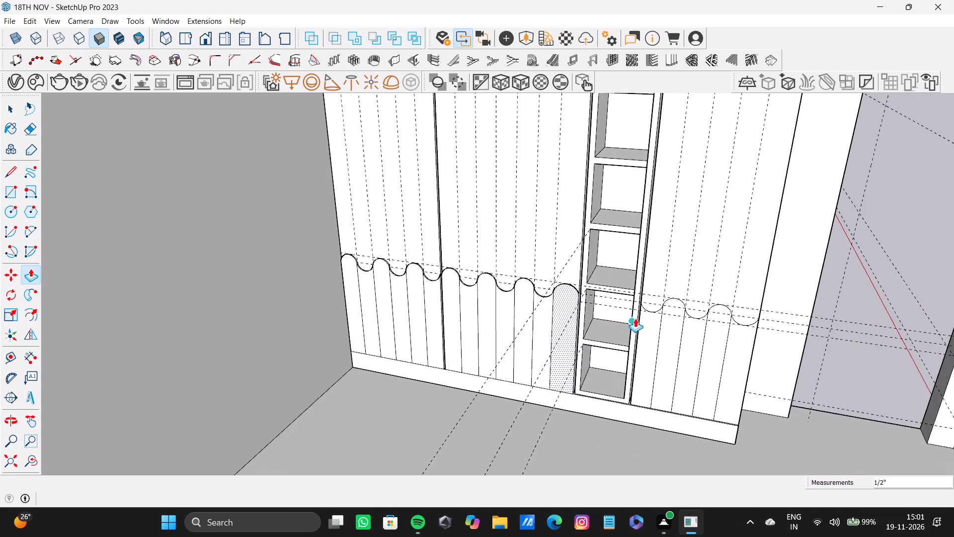
scroll(635, 318, "up", 7)
key("space")
left_click(650, 332)
key("p")
left_click_drag(650, 332, 503, 314)
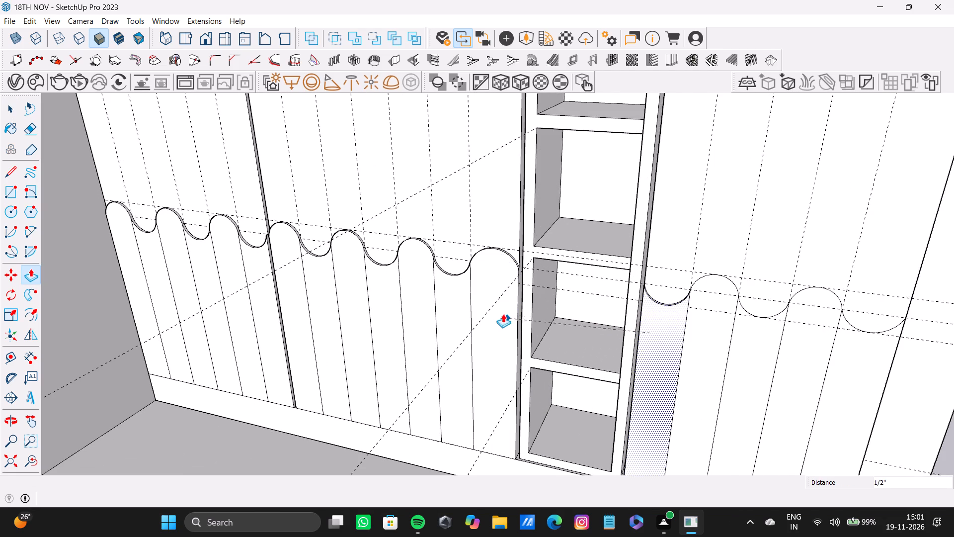
left_click_drag(503, 314, 497, 307)
key("space")
double_click(698, 356)
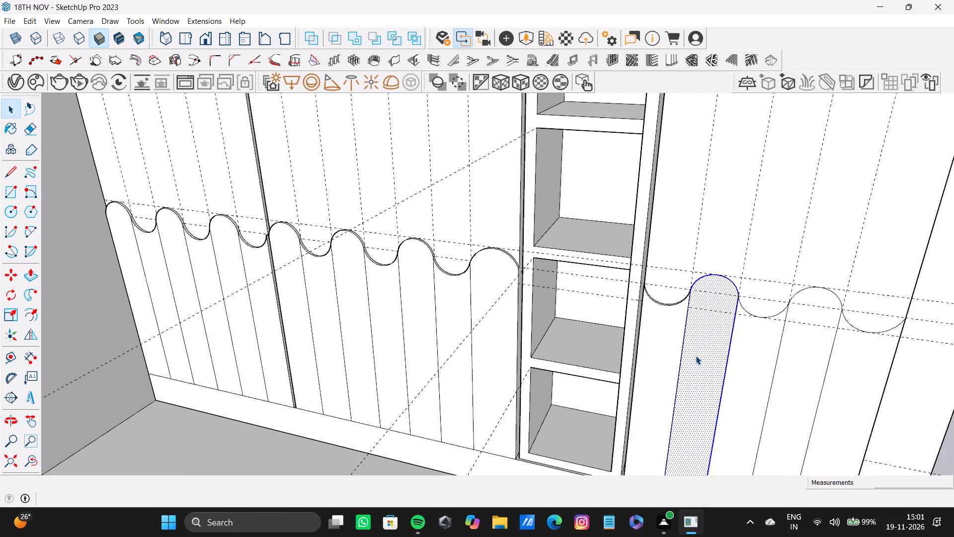
key("p")
left_click_drag(696, 356, 658, 356)
Push the remaining three strips below the wave on the front beside the doorway inward by 1/2".
key("space")
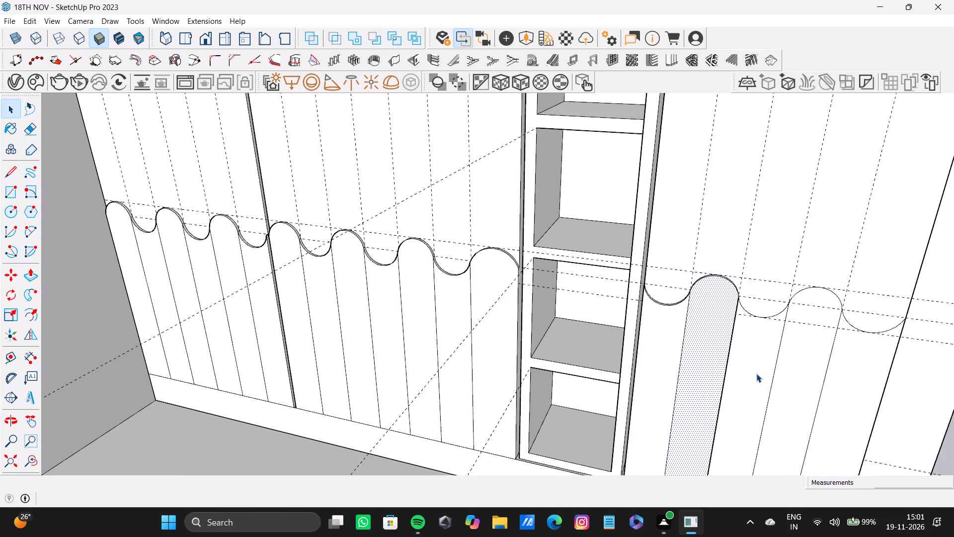
left_click(756, 373)
key("p")
left_click_drag(755, 374, 698, 375)
key("space")
left_click(795, 373)
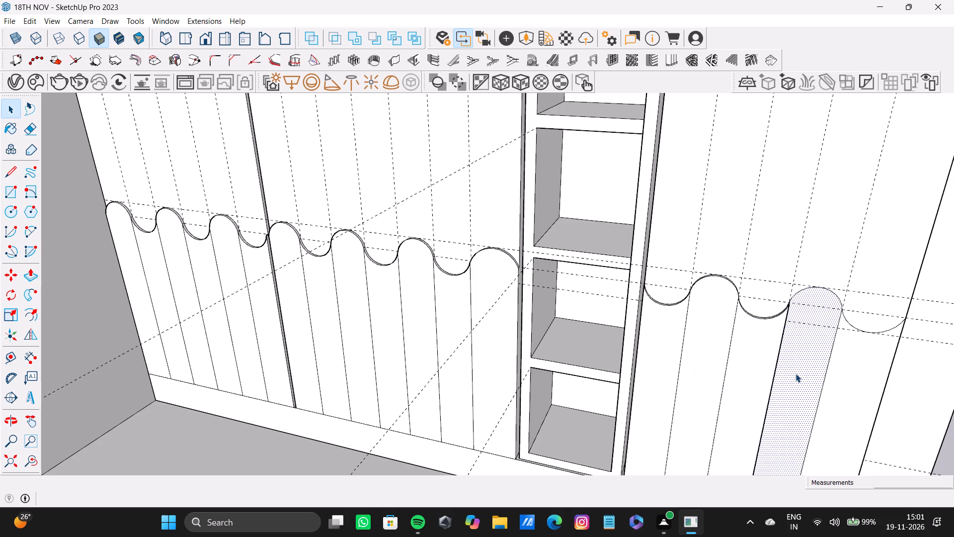
key("p")
left_click_drag(795, 371, 687, 358)
key("space")
left_click(838, 387)
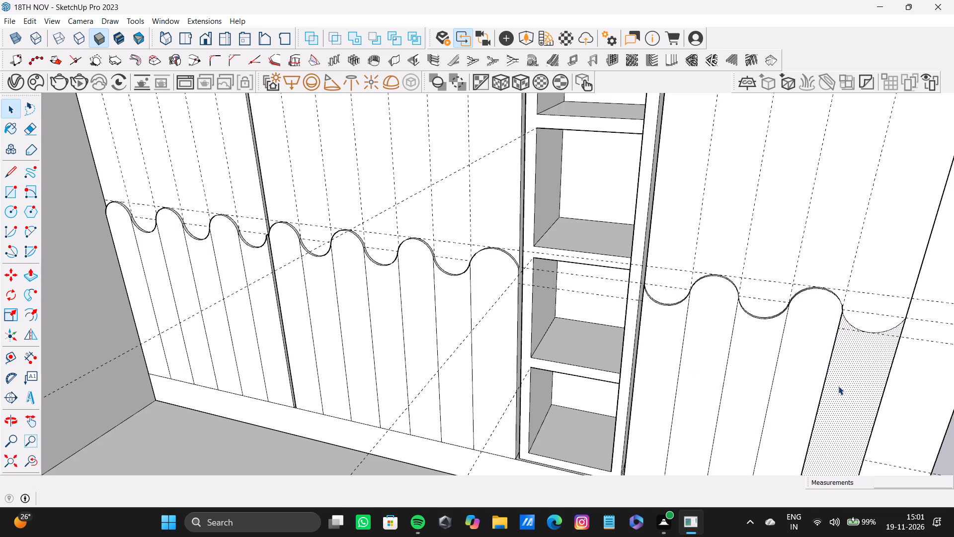
key("p")
left_click_drag(838, 385, 771, 385)
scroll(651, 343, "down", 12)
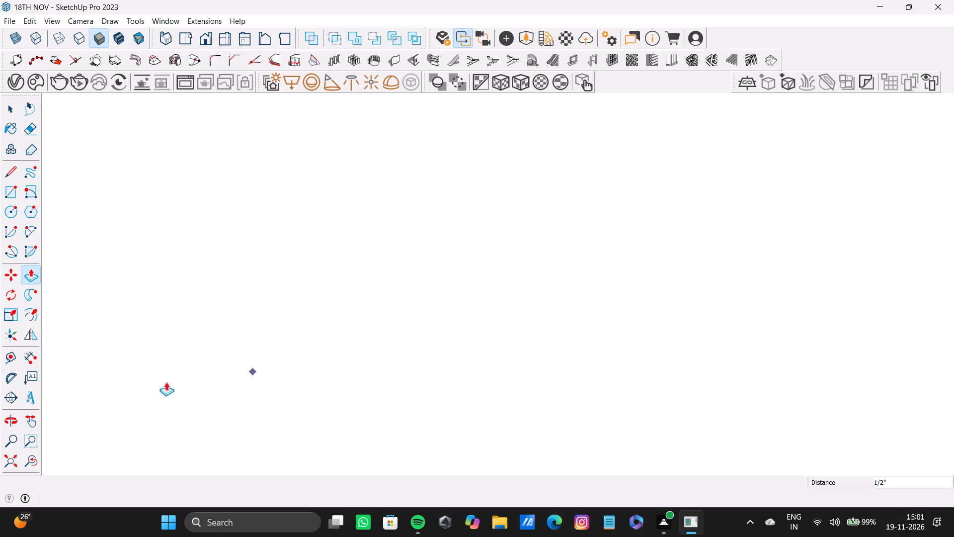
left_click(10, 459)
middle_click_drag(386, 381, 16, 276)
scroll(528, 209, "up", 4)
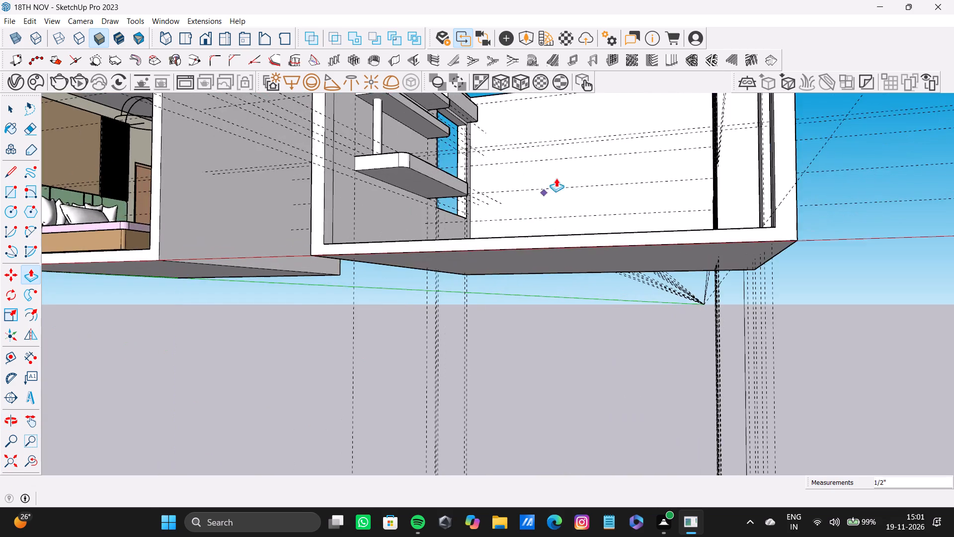
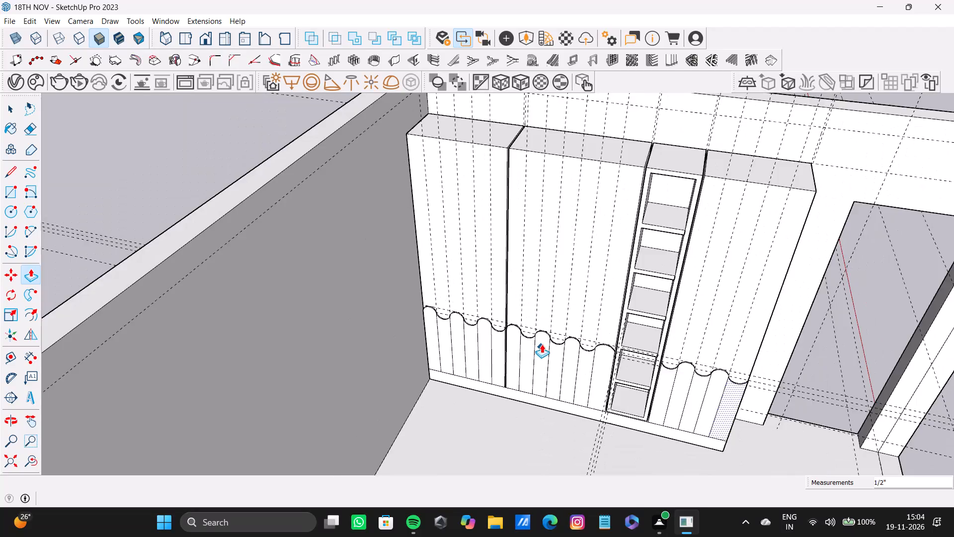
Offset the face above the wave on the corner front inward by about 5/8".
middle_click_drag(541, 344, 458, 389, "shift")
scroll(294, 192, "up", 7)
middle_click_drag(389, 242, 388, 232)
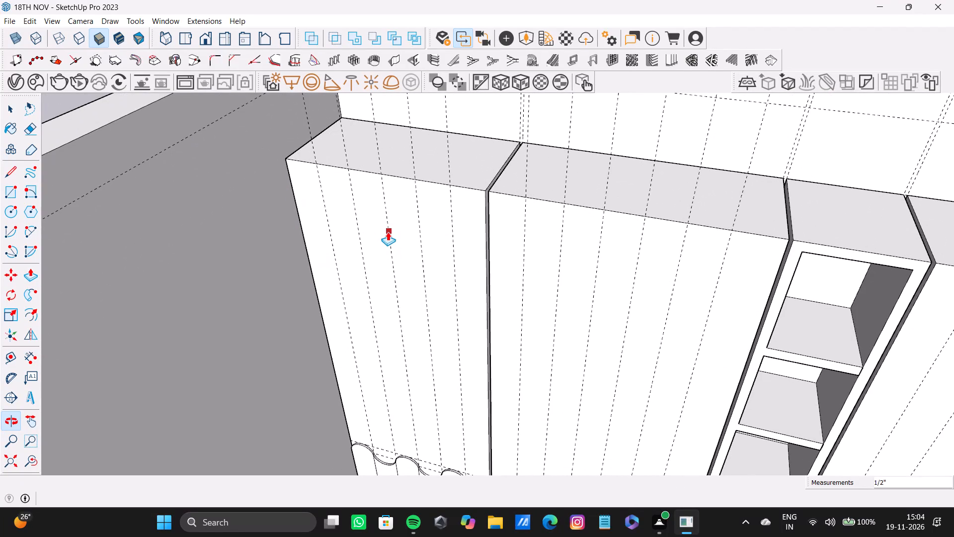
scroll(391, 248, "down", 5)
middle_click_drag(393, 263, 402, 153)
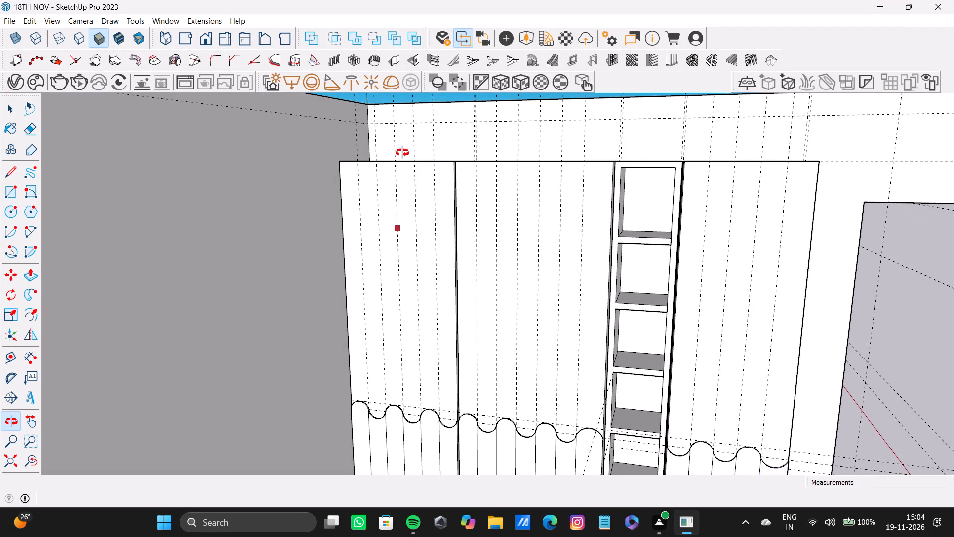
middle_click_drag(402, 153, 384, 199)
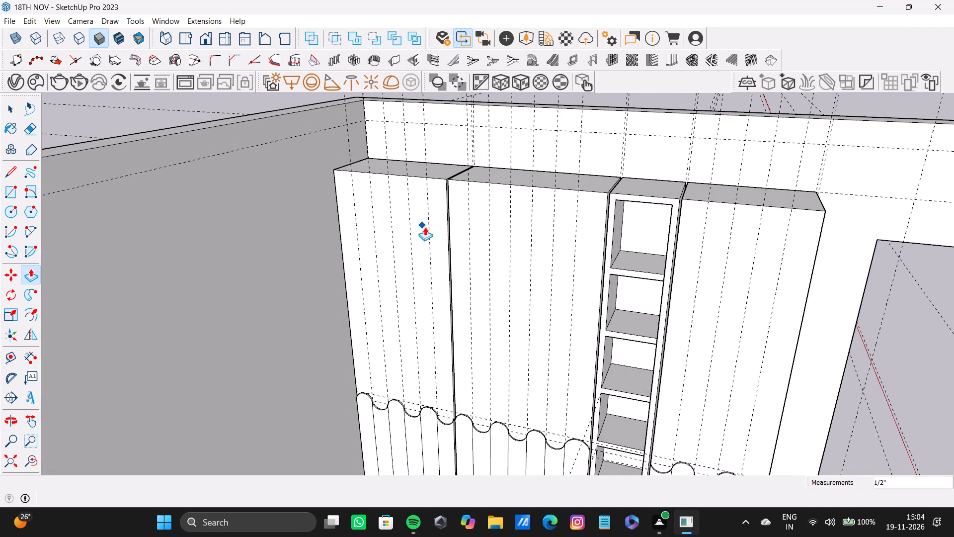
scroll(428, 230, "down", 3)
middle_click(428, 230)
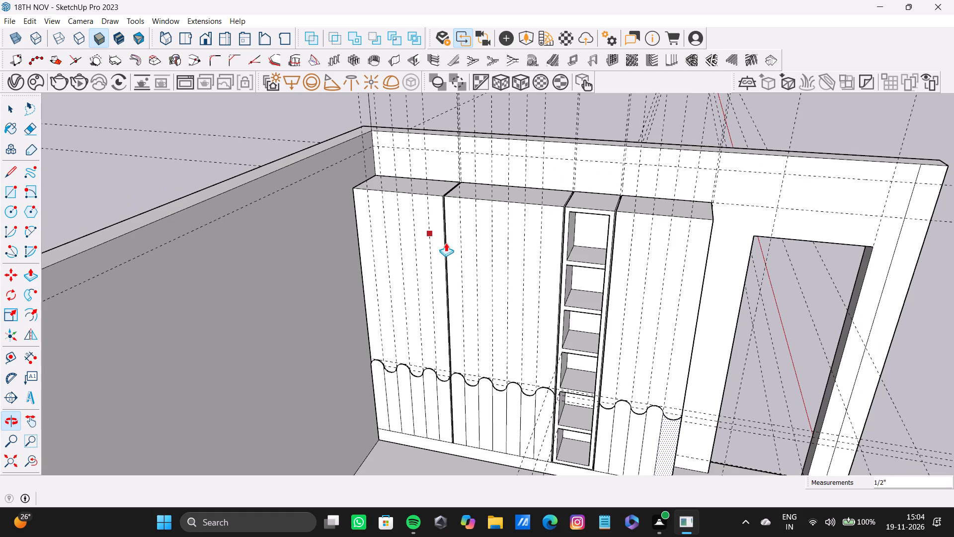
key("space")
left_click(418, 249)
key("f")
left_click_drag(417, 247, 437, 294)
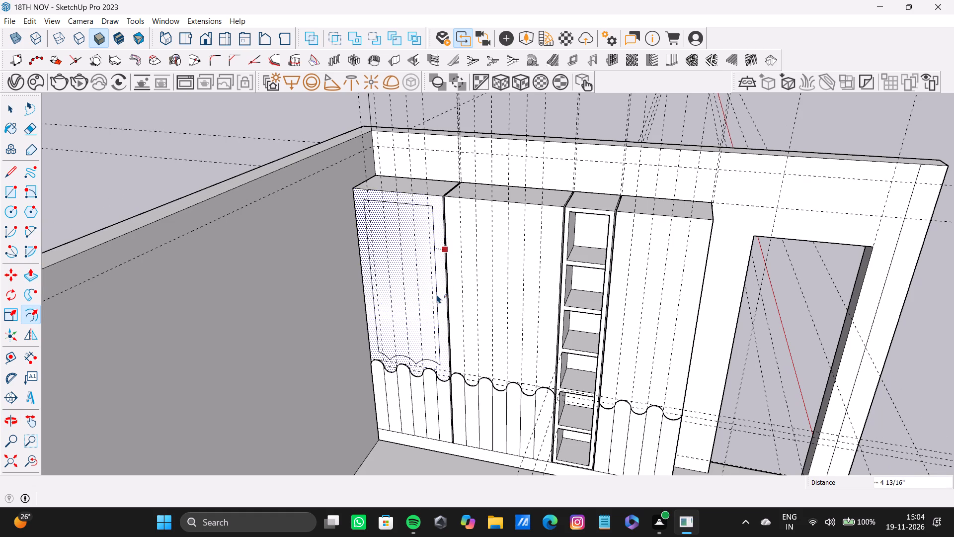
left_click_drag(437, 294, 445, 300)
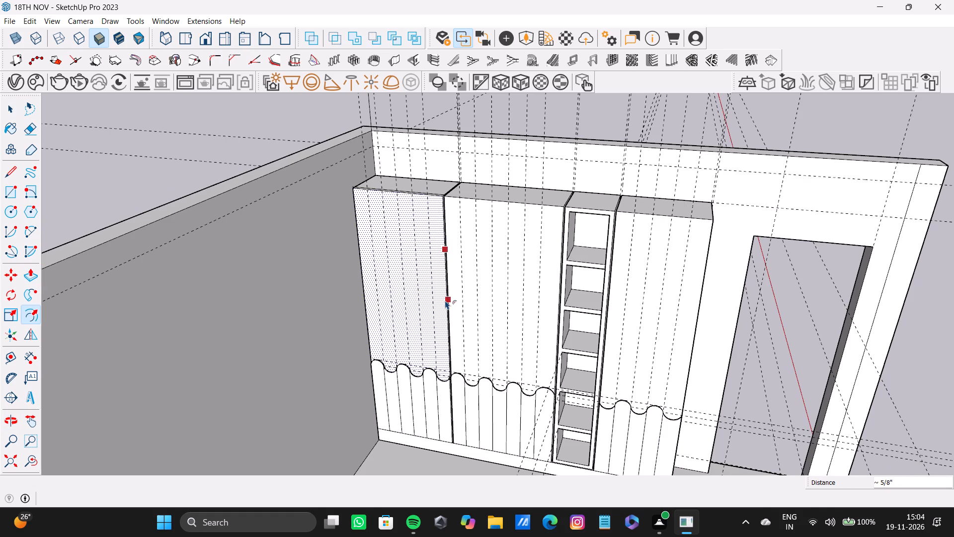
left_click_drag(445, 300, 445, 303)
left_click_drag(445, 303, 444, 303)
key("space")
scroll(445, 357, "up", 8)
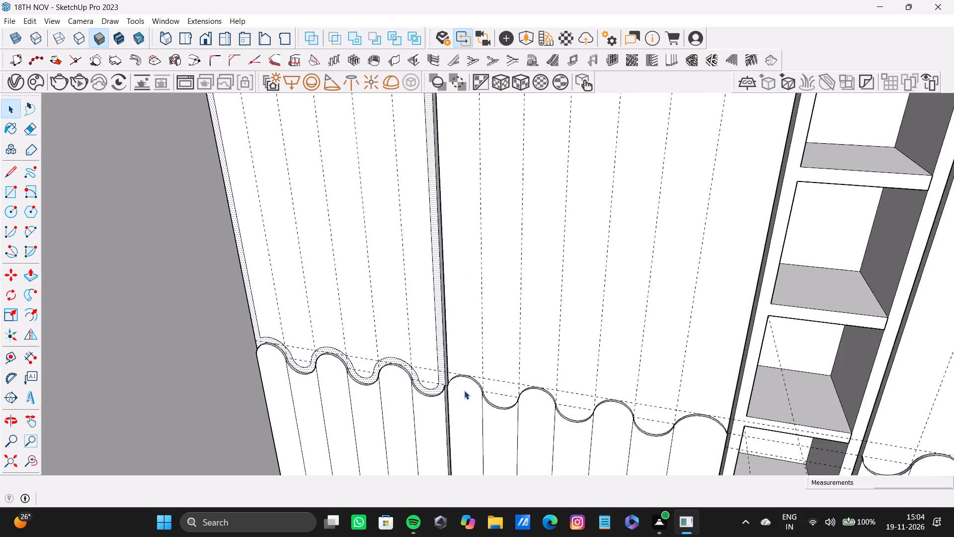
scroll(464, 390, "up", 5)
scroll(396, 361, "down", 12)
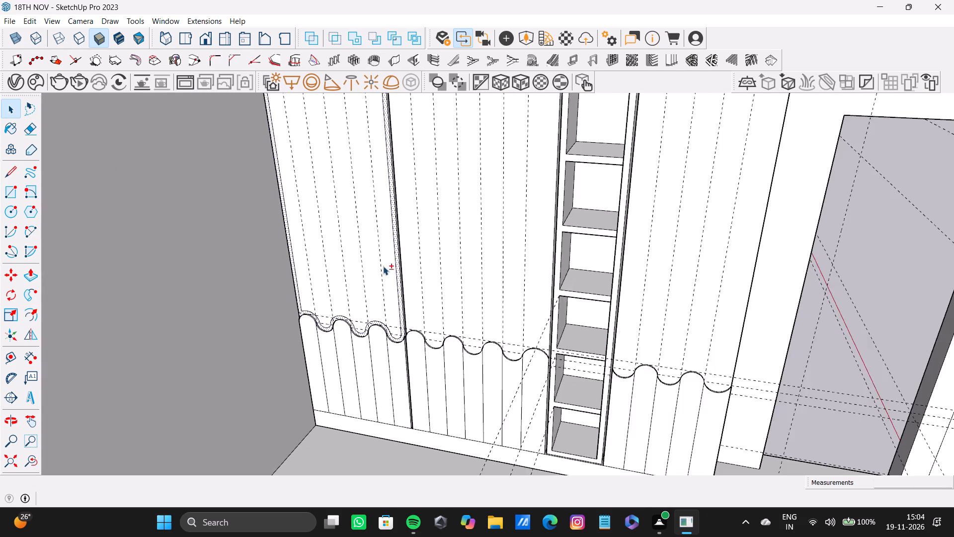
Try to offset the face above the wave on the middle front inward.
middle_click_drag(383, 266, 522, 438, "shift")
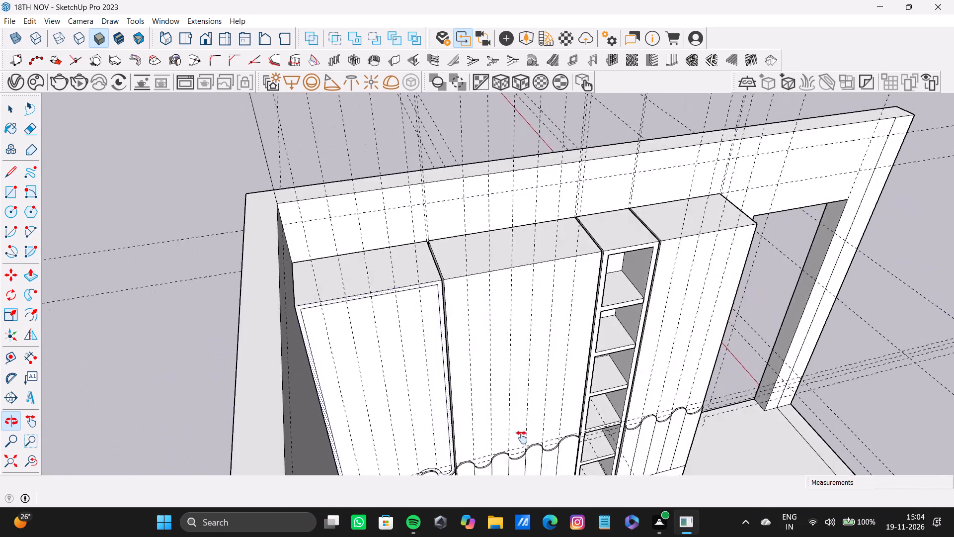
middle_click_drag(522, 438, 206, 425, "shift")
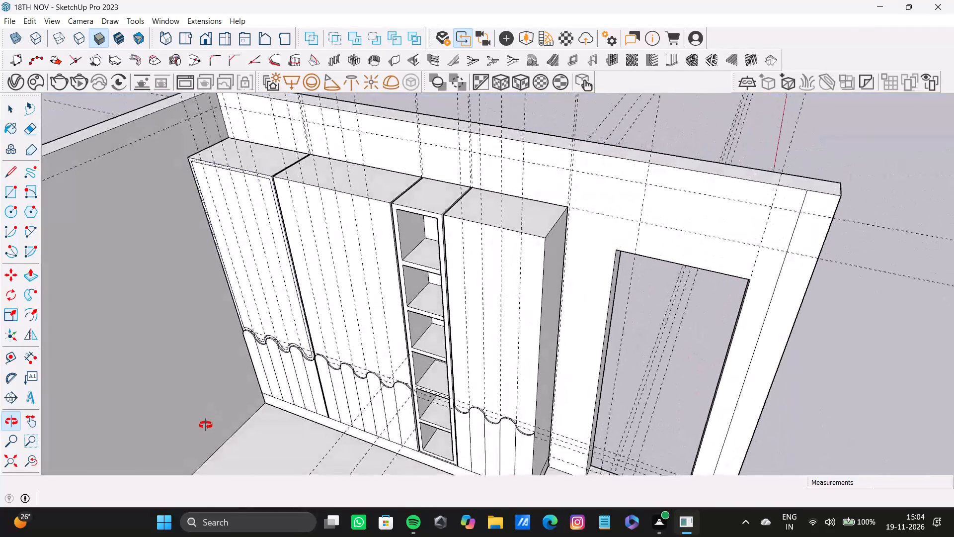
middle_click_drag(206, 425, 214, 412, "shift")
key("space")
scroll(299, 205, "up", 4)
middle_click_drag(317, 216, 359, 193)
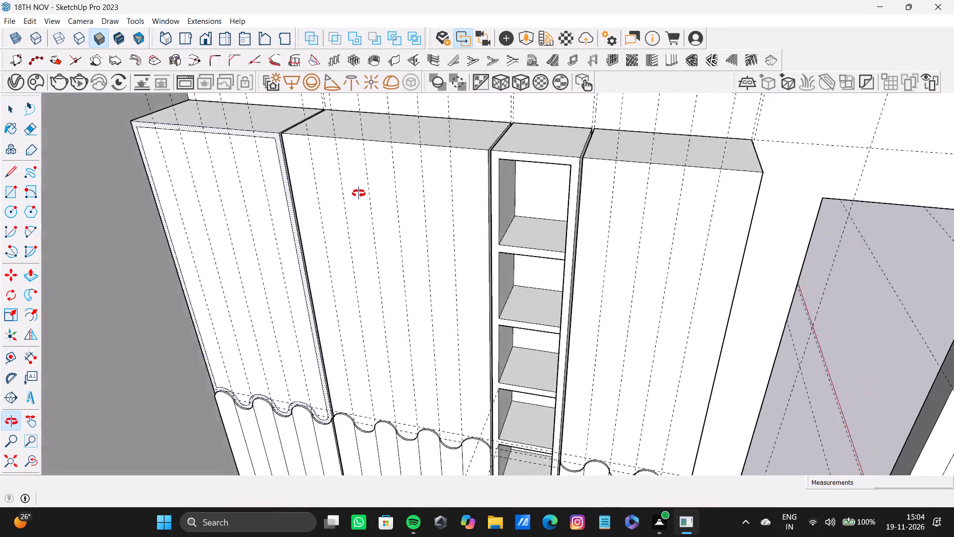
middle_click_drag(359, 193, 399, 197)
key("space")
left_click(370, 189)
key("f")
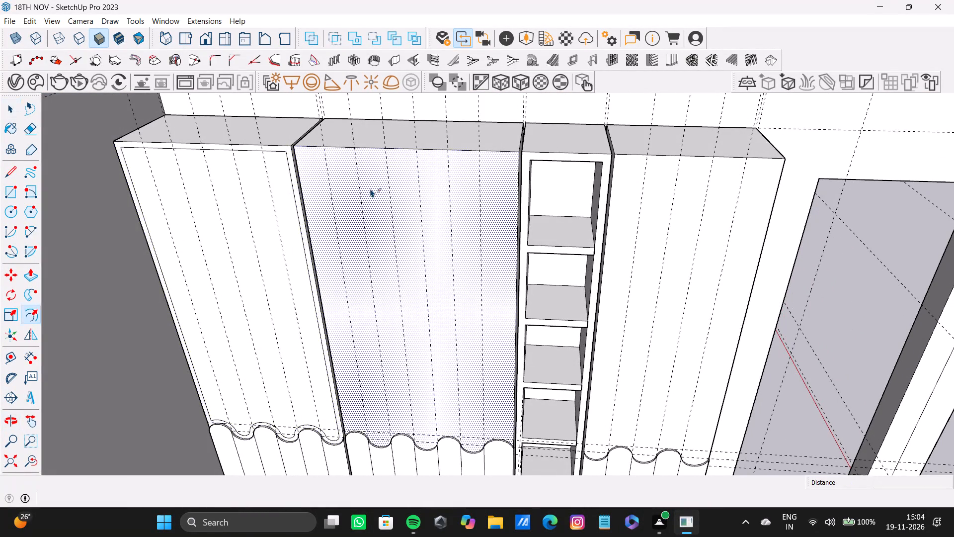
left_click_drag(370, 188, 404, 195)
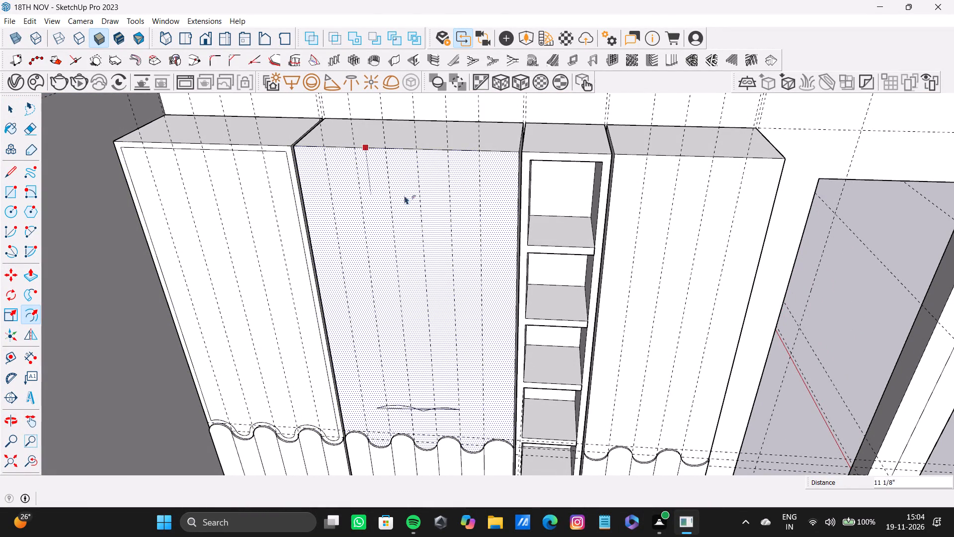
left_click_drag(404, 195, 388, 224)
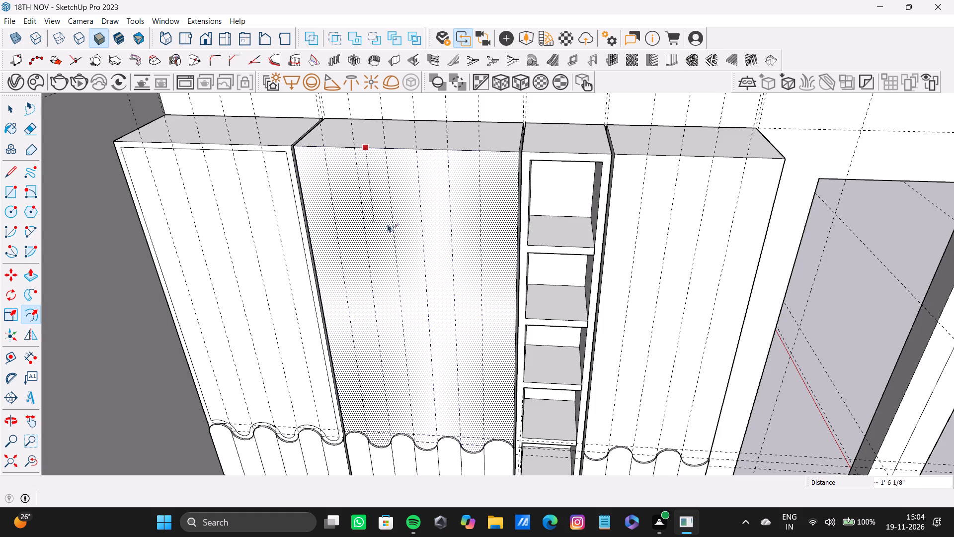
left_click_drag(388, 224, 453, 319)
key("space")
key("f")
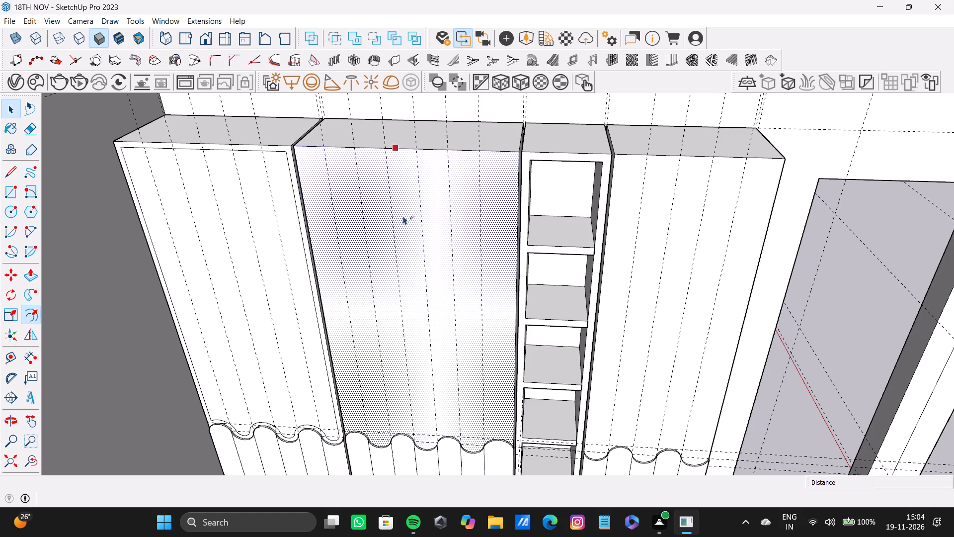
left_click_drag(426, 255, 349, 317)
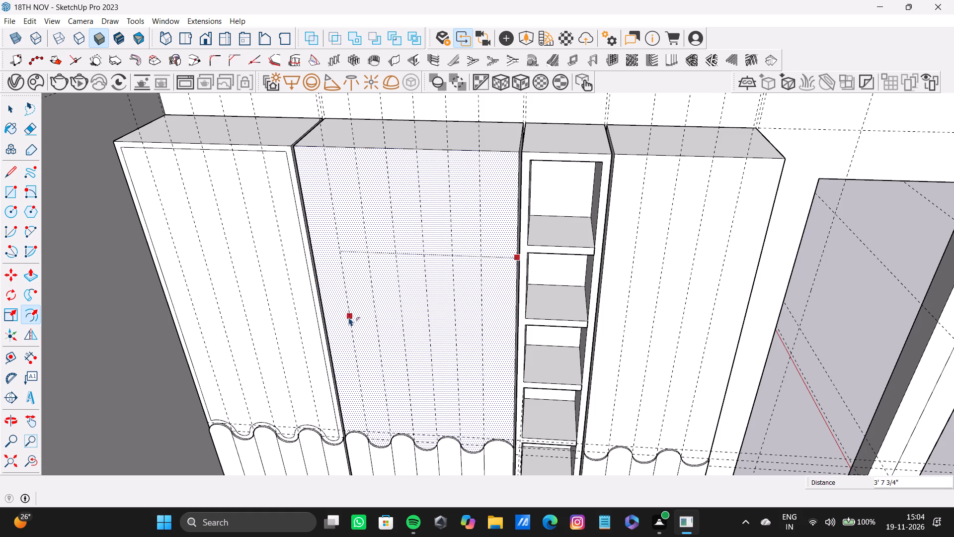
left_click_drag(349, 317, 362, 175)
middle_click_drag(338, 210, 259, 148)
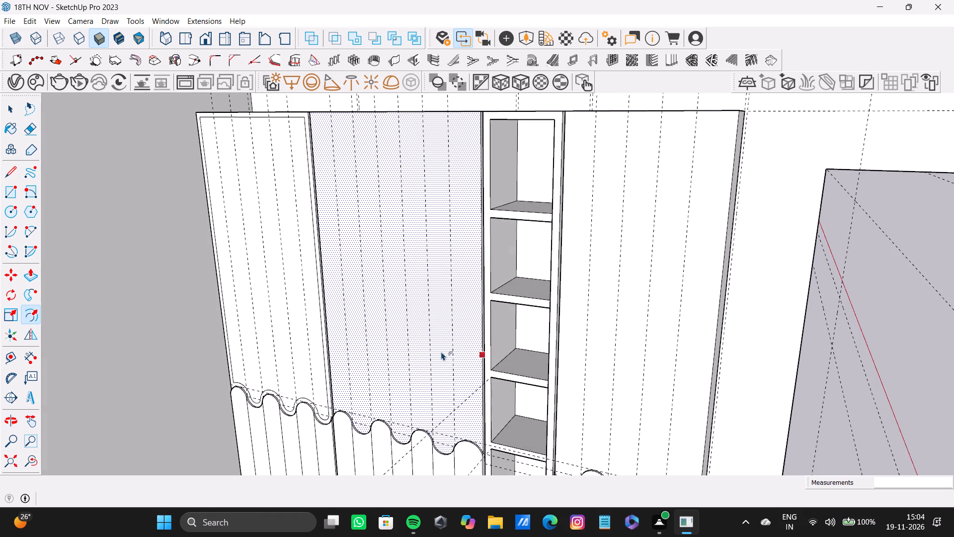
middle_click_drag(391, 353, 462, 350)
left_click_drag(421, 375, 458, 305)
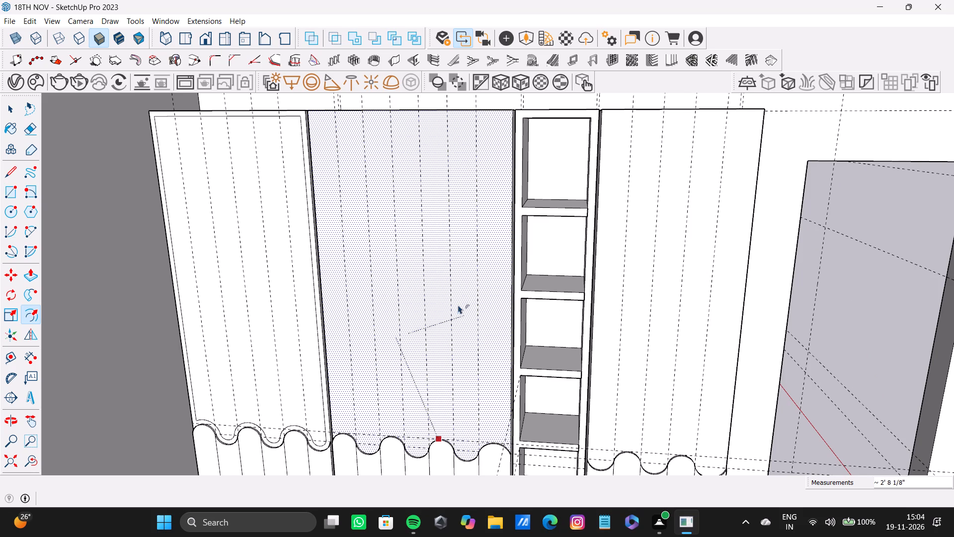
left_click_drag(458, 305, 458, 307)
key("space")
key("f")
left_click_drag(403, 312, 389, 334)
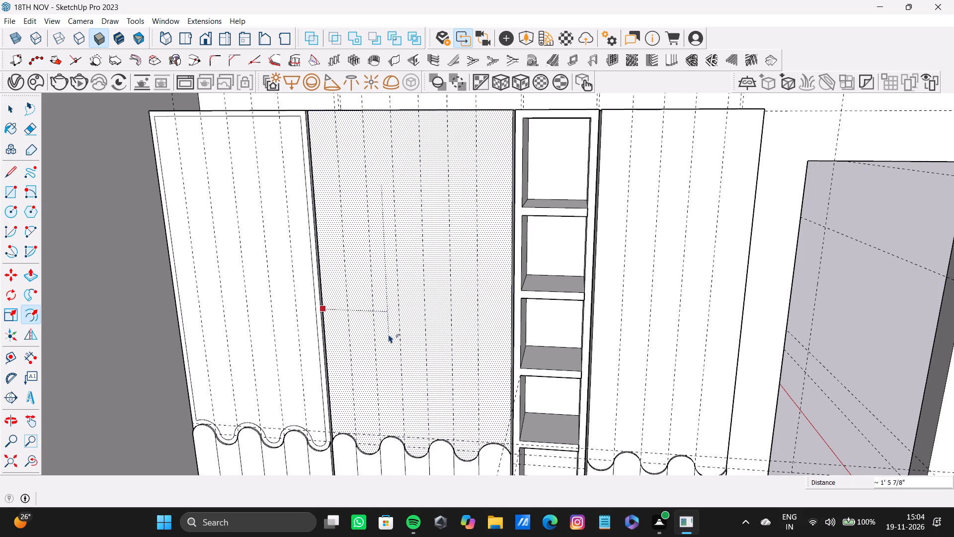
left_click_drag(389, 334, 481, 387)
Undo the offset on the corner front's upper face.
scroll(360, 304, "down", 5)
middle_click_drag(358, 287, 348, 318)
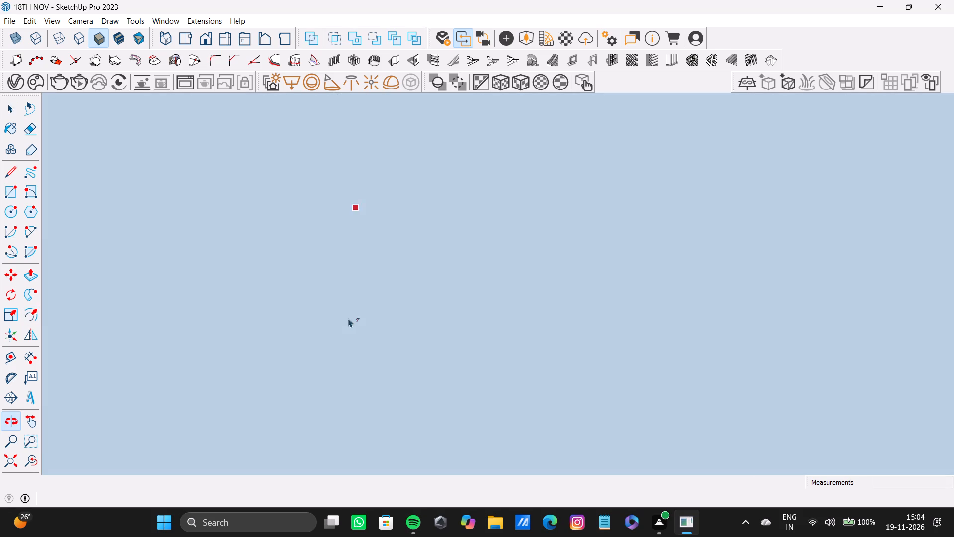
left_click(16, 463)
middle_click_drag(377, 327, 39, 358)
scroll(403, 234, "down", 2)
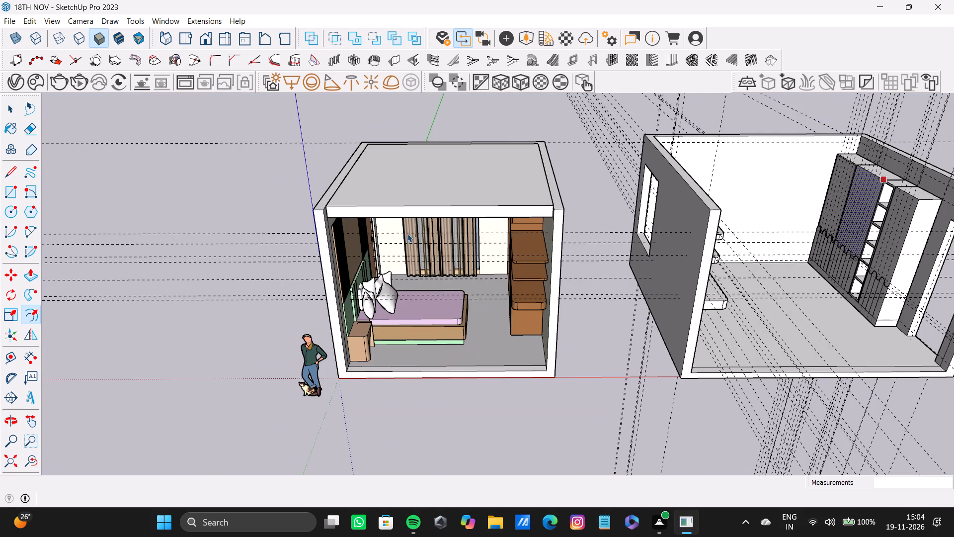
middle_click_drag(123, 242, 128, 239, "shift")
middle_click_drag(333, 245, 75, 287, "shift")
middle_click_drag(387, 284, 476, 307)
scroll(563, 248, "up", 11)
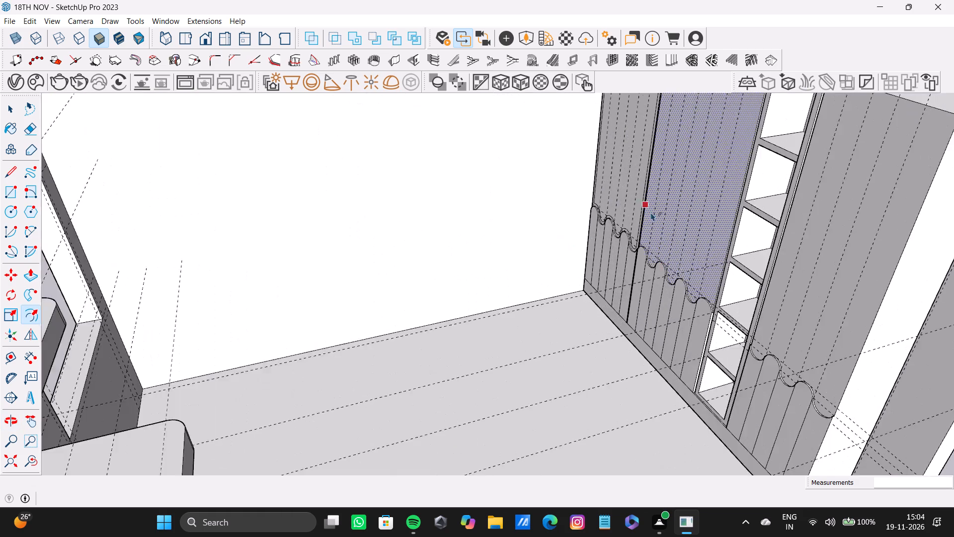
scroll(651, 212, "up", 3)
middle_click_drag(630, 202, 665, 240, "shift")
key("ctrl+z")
Place a vertical guide on the adjoining plain wall about 11" out from the corner front's edge.
scroll(559, 191, "down", 5)
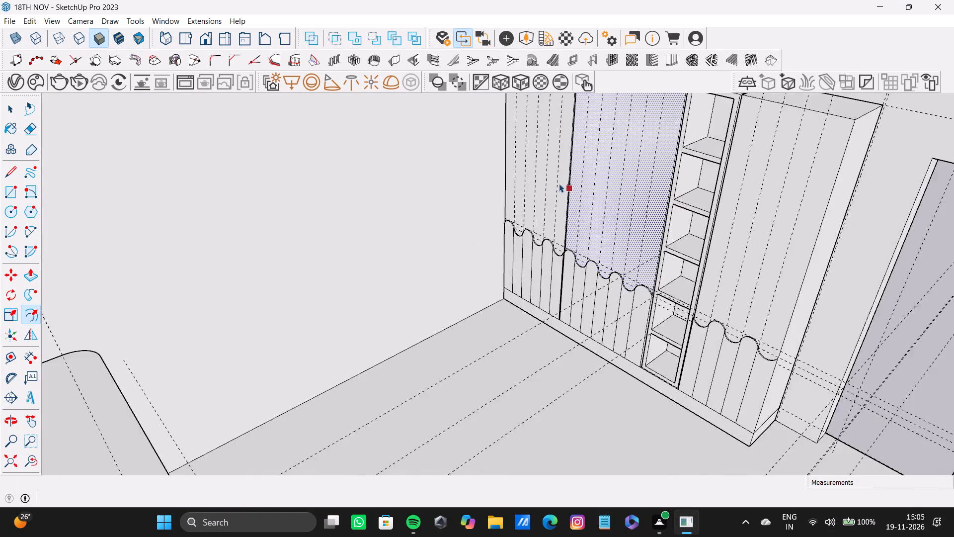
scroll(559, 183, "down", 2)
middle_click_drag(559, 183, 463, 280, "shift")
scroll(559, 183, "up", 1, "shift")
key("t")
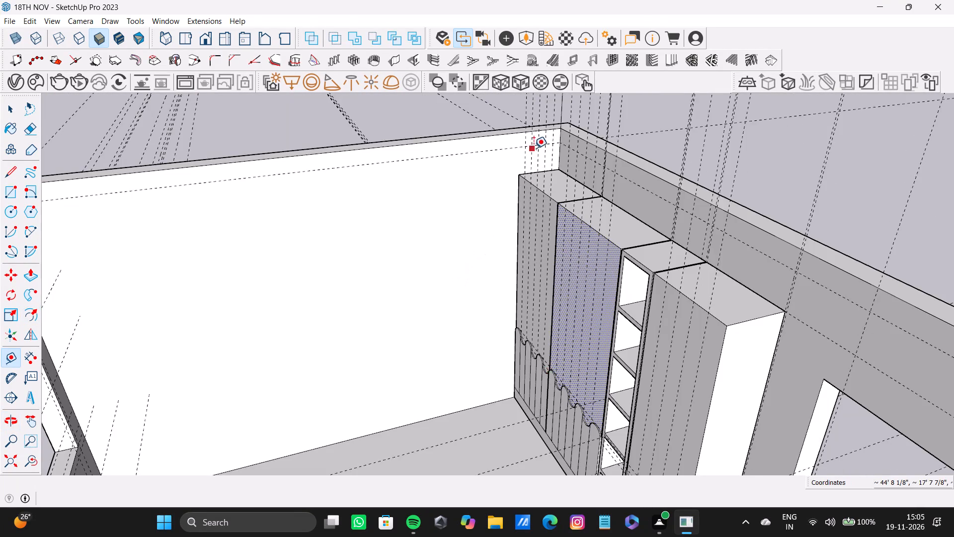
scroll(523, 163, "up", 7)
left_click_drag(515, 200, 509, 200)
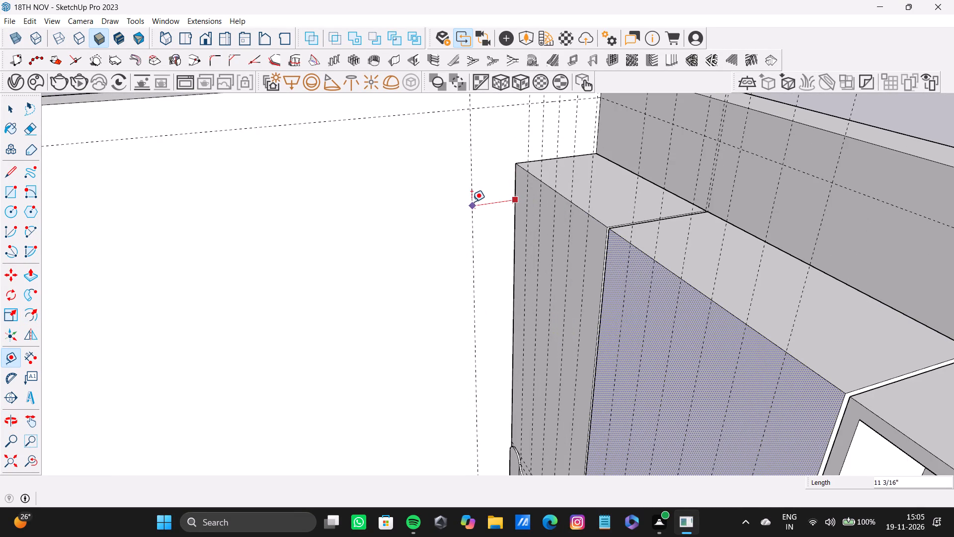
left_click(474, 202)
Place a second vertical guide on the plain wall about 2' 2 3/8" beyond the first one.
left_click_drag(474, 202, 463, 202)
scroll(377, 212, "down", 4)
middle_click_drag(374, 211, 481, 120)
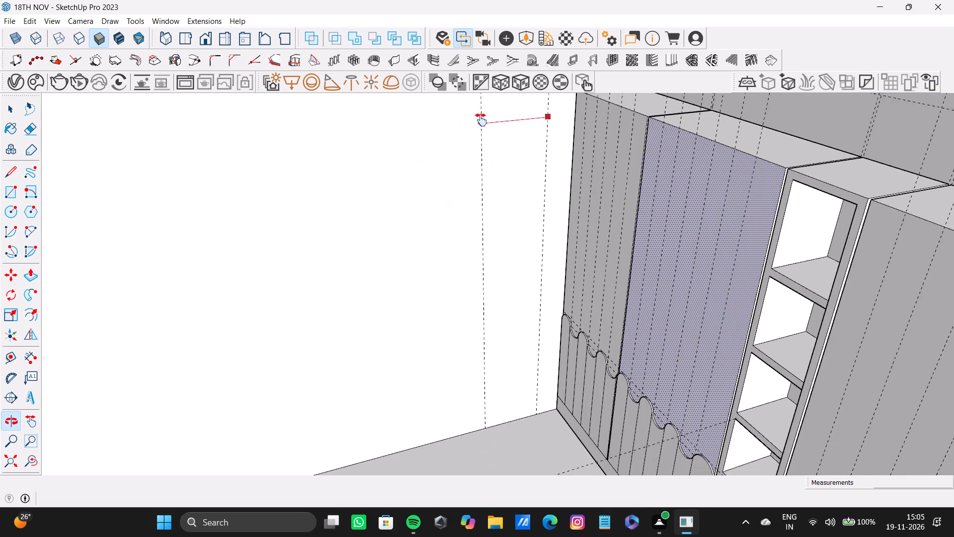
middle_click_drag(481, 120, 430, 118)
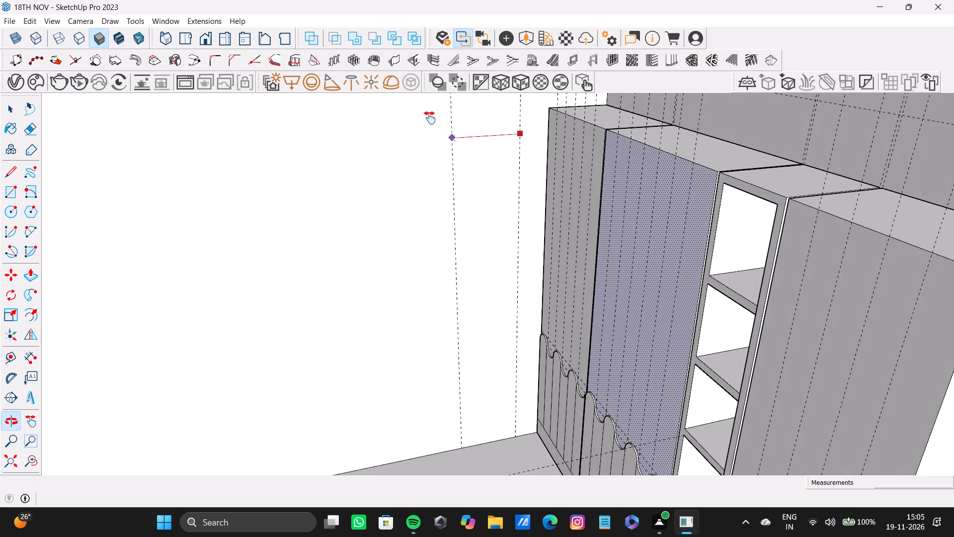
middle_click_drag(430, 118, 415, 92)
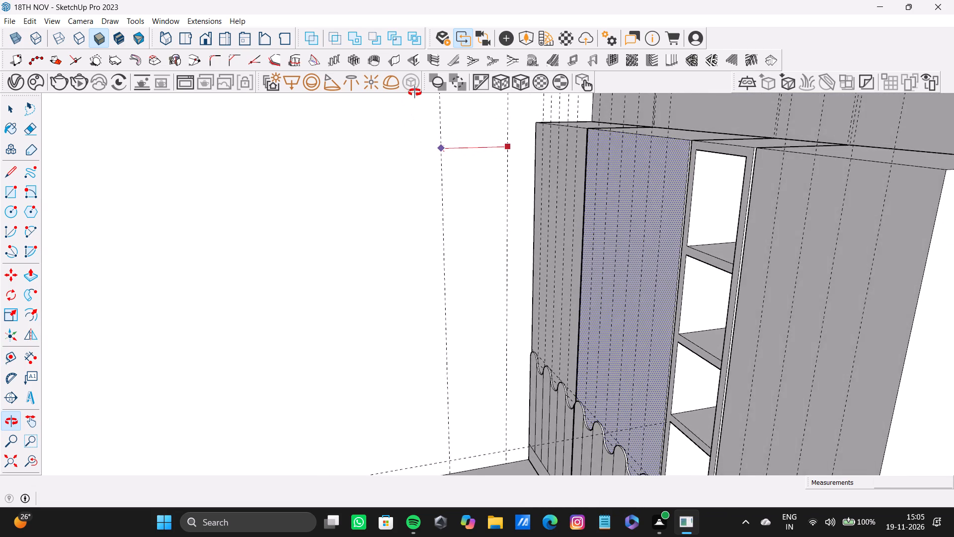
middle_click_drag(415, 92, 394, 105)
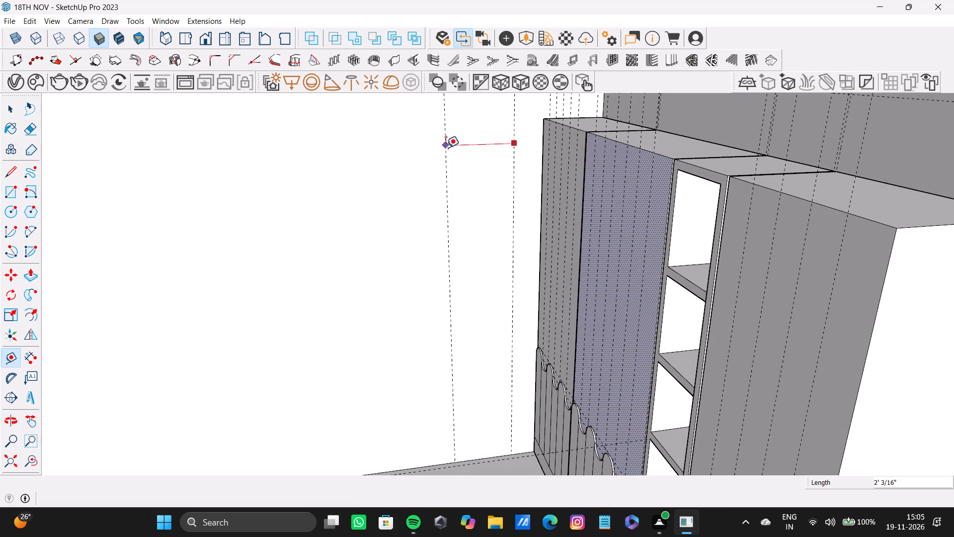
left_click(439, 148)
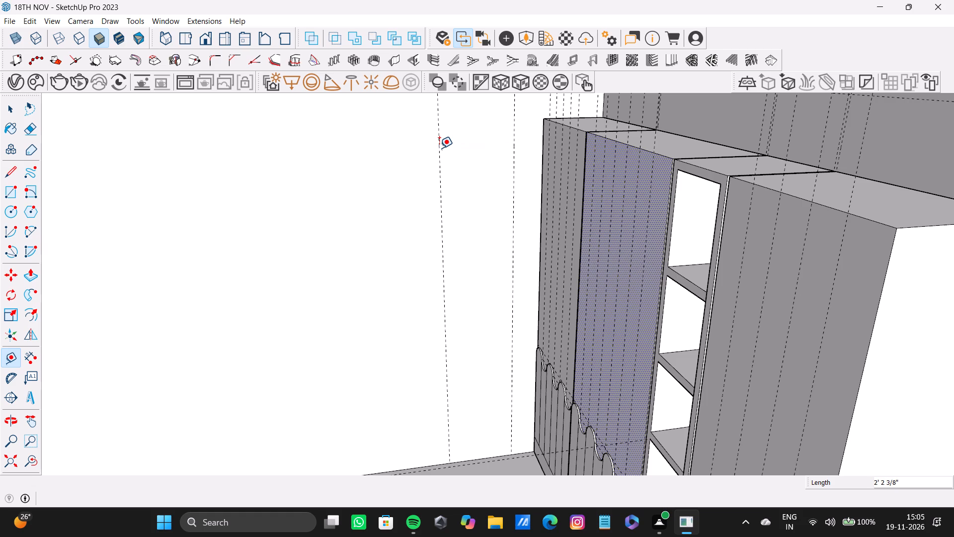
Place a horizontal guide on the plain wall about 1' 8 5/8" below its top edge, level with the cabinet's top.
scroll(455, 153, "down", 5)
middle_click_drag(455, 150, 525, 249, "shift")
scroll(495, 226, "up", 4)
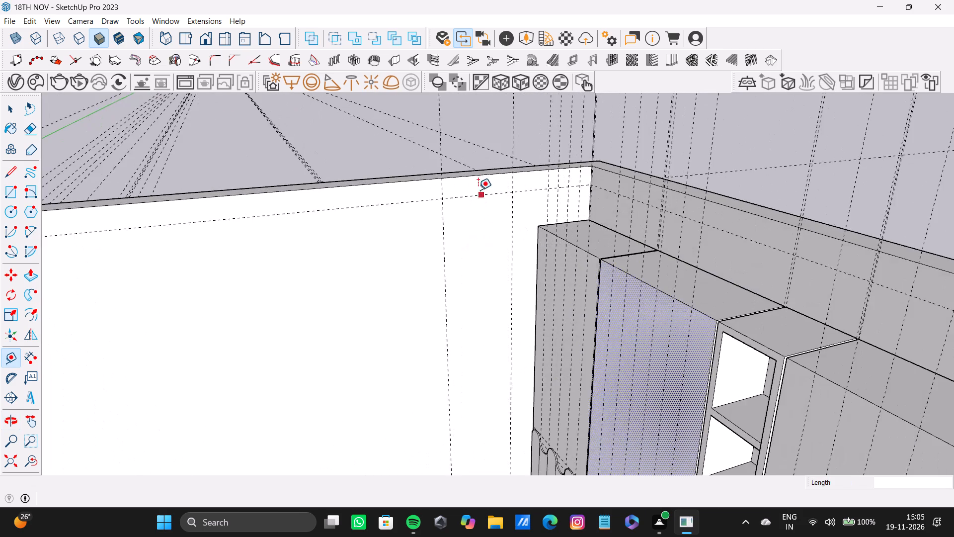
scroll(478, 190, "up", 3)
left_click(475, 171)
scroll(515, 261, "up", 3)
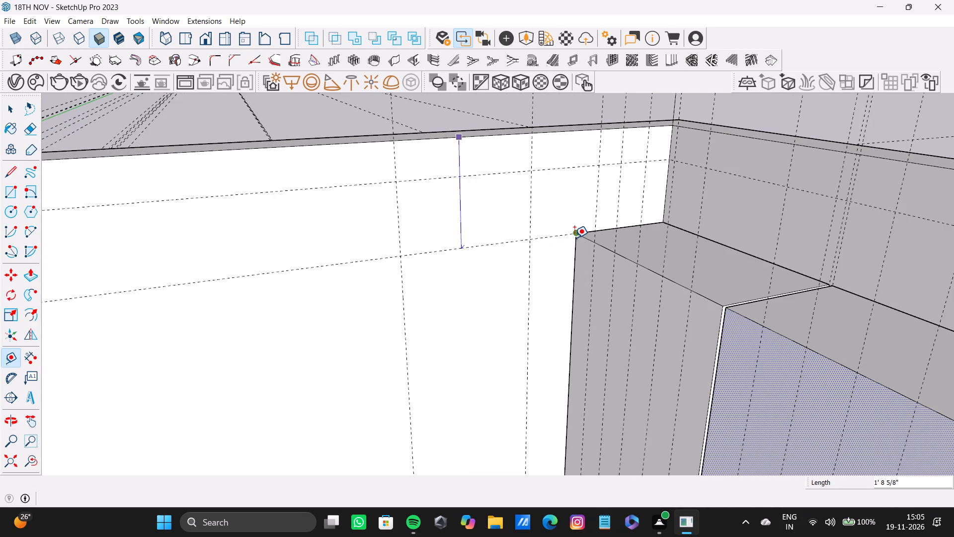
left_click(574, 238)
Place a lower horizontal guide on the plain wall about 6' 9 11/16" below the cabinet-top guide, near the wave crests.
scroll(481, 275, "down", 3)
middle_click_drag(474, 276, 438, 149, "shift")
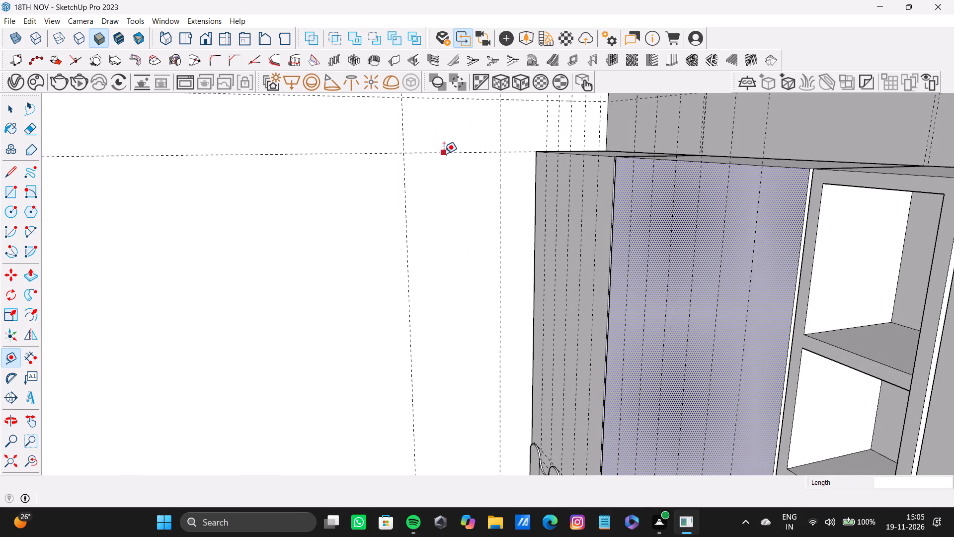
left_click(444, 154)
scroll(481, 326, "down", 5)
scroll(479, 334, "up", 1)
middle_click_drag(479, 335, 457, 193, "shift")
middle_click_drag(452, 266, 586, 319)
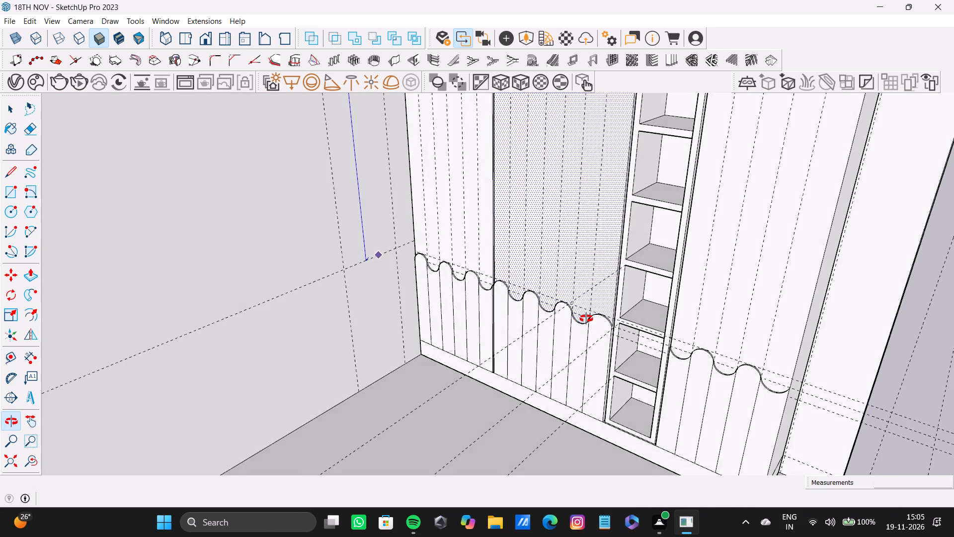
middle_click_drag(586, 319, 578, 274)
left_click(385, 270)
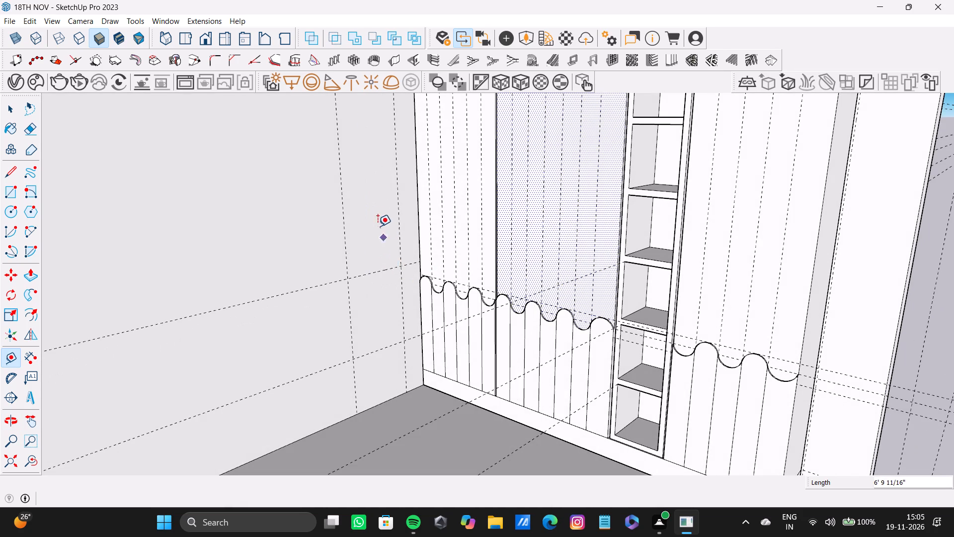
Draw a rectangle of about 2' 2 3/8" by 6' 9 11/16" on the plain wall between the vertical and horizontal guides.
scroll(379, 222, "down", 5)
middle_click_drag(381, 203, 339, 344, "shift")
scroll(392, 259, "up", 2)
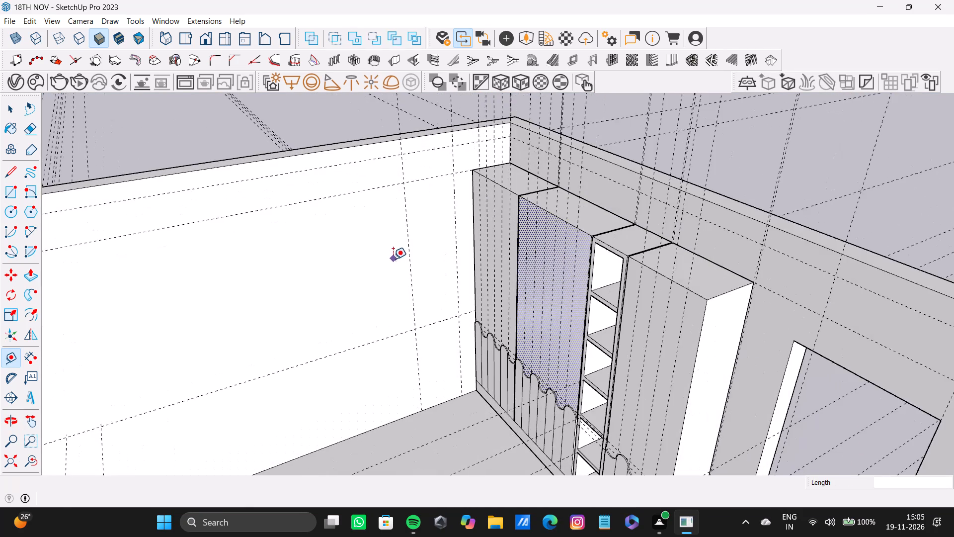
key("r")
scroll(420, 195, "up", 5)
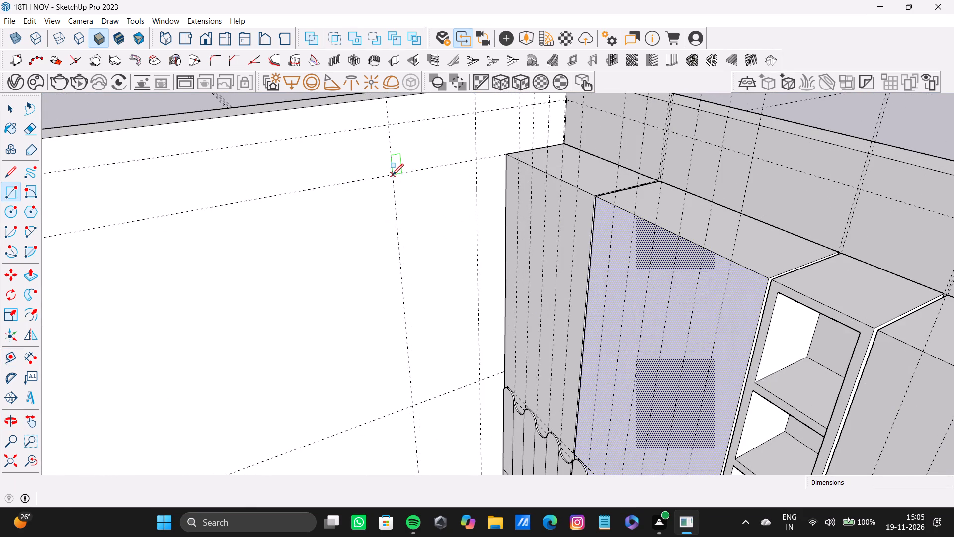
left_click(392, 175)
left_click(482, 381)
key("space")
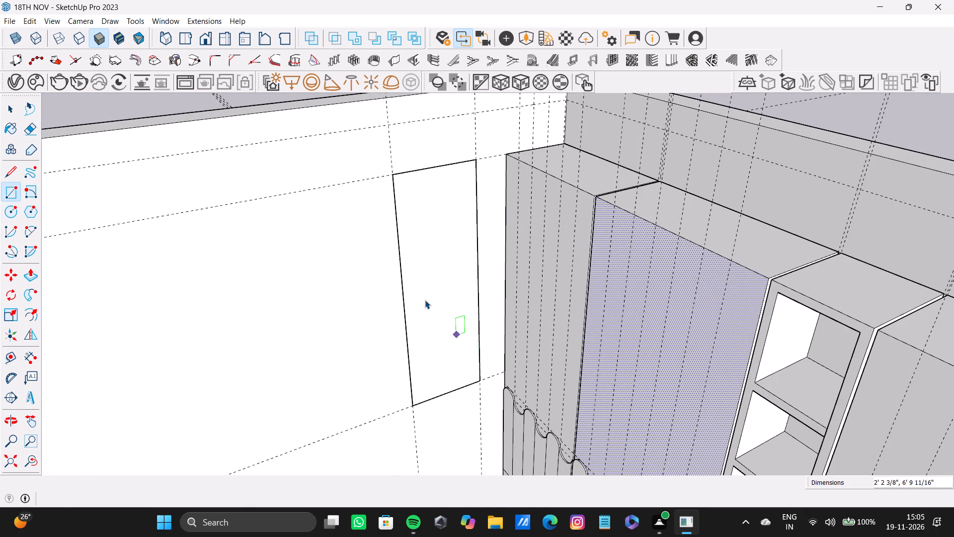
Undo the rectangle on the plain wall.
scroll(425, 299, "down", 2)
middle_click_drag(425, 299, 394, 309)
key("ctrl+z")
Place a horizontal guide on the plain wall about 7 1/8" below the cabinet-top guide.
scroll(465, 305, "down", 3)
middle_click_drag(465, 305, 457, 271, "shift")
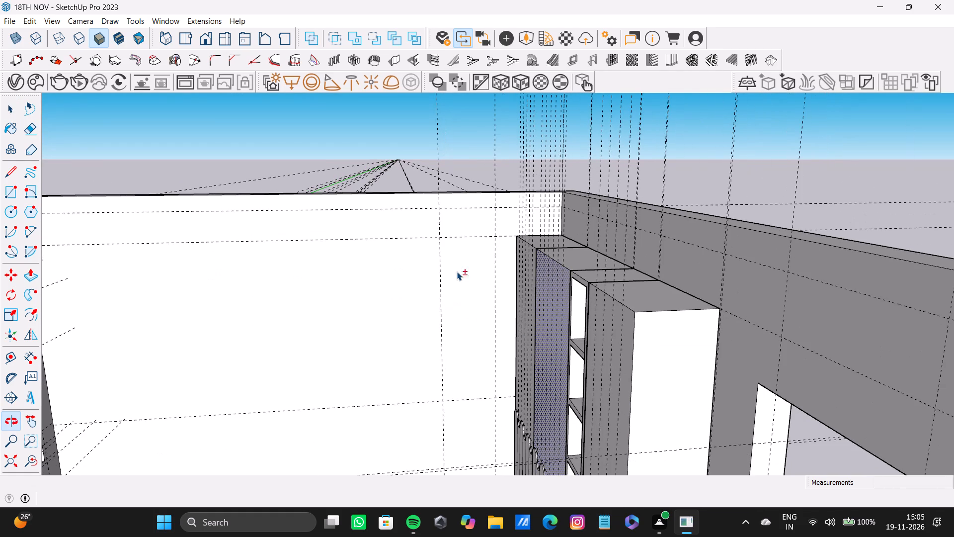
key("t")
left_click(464, 235)
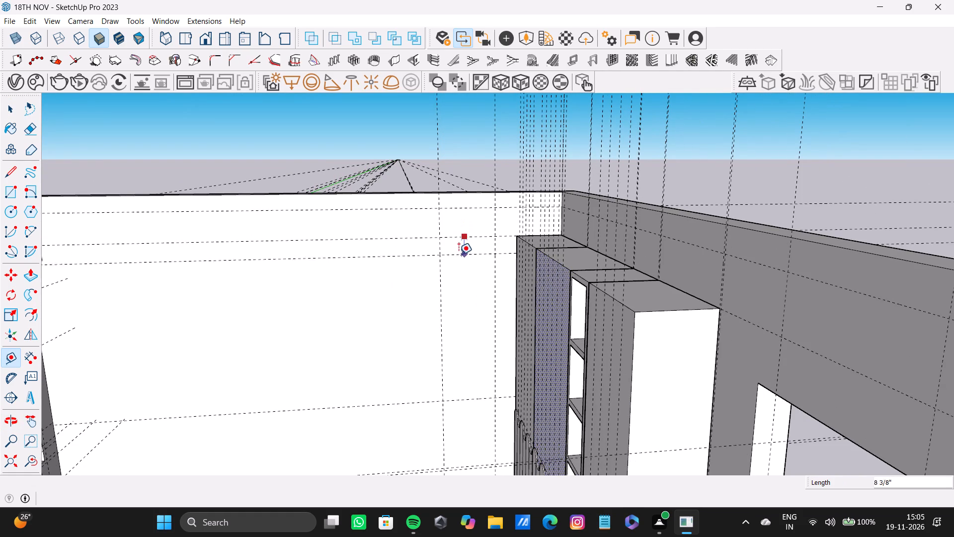
left_click(457, 252)
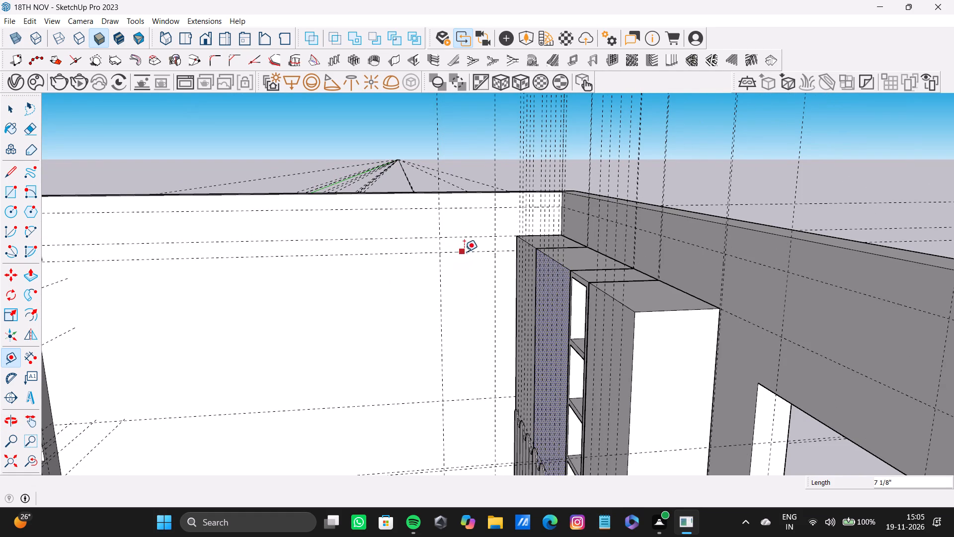
Place another horizontal guide on the plain wall about 6' 10 1/16" below the new upper guide.
left_click(466, 250)
left_click(481, 413)
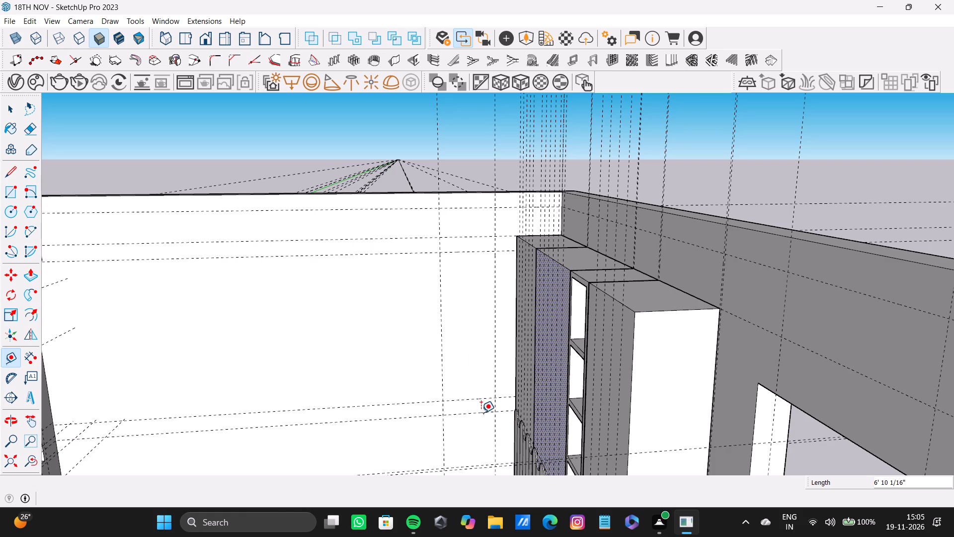
key("space")
Draw a tall rectangle on the plain wall between the two vertical guides and the two newest horizontal guides.
key("r")
left_click(440, 254)
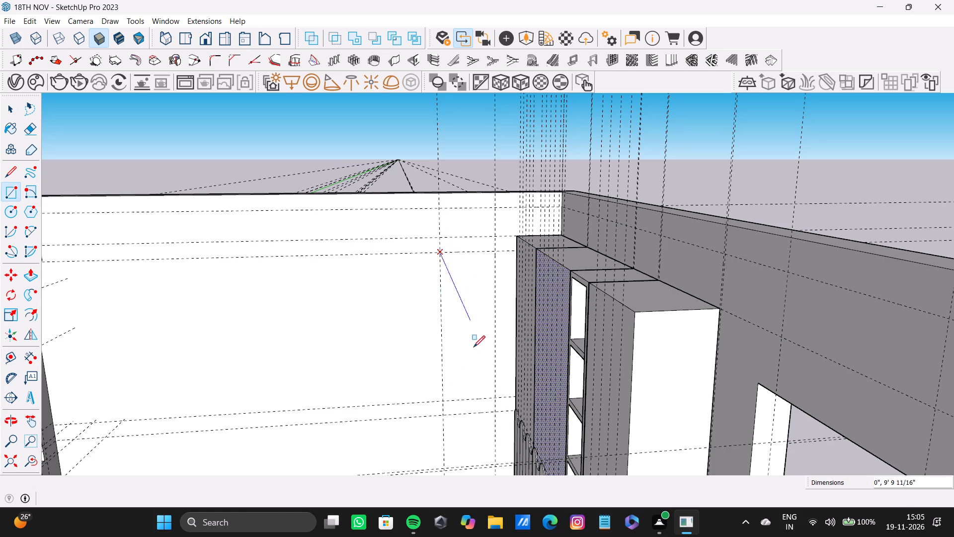
left_click(495, 411)
key("space")
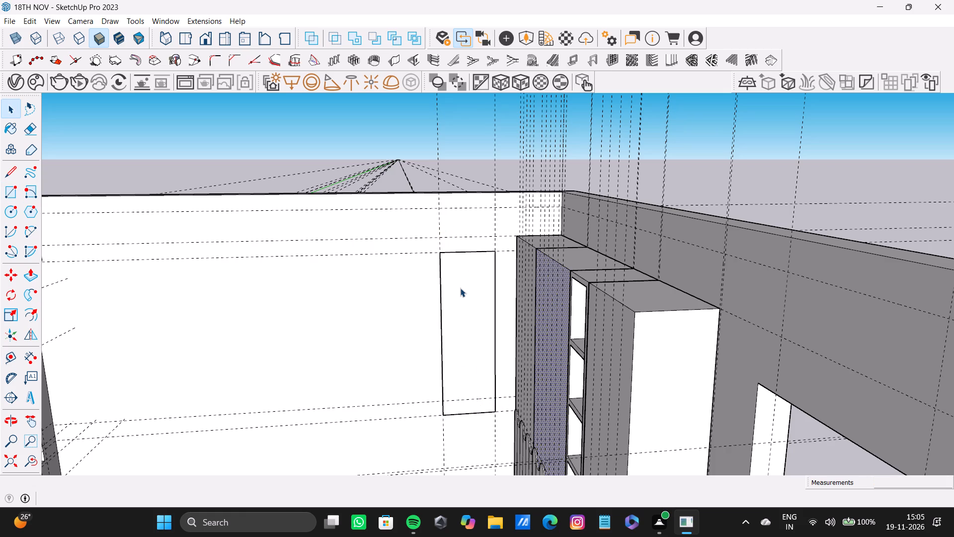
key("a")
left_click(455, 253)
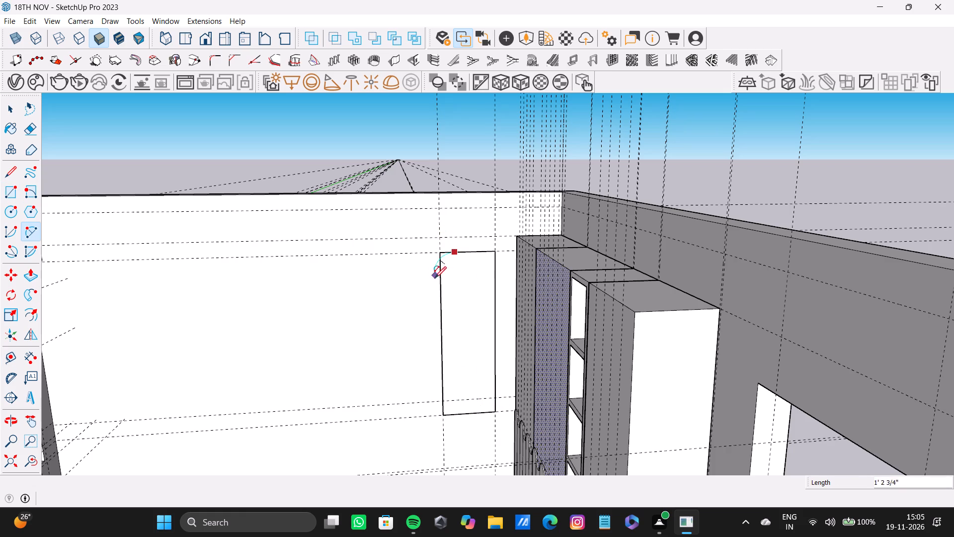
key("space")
Place two vertical guides inside the rectangle, about 6 5/16" from its edge farther from the cabinet and about 1' 1 7/8" beyond that.
scroll(452, 263, "up", 5)
middle_click_drag(472, 272, 425, 296)
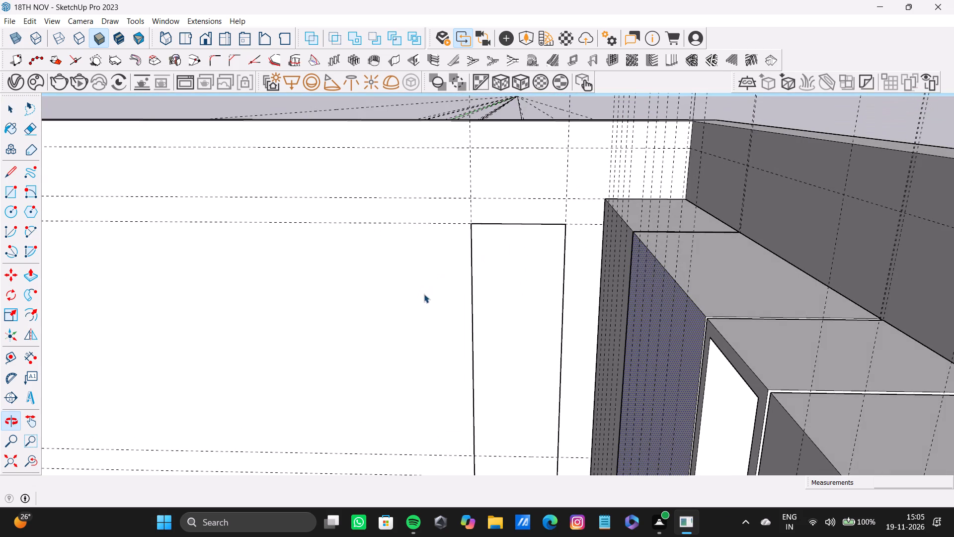
key("t")
left_click(472, 284)
double_click(494, 282)
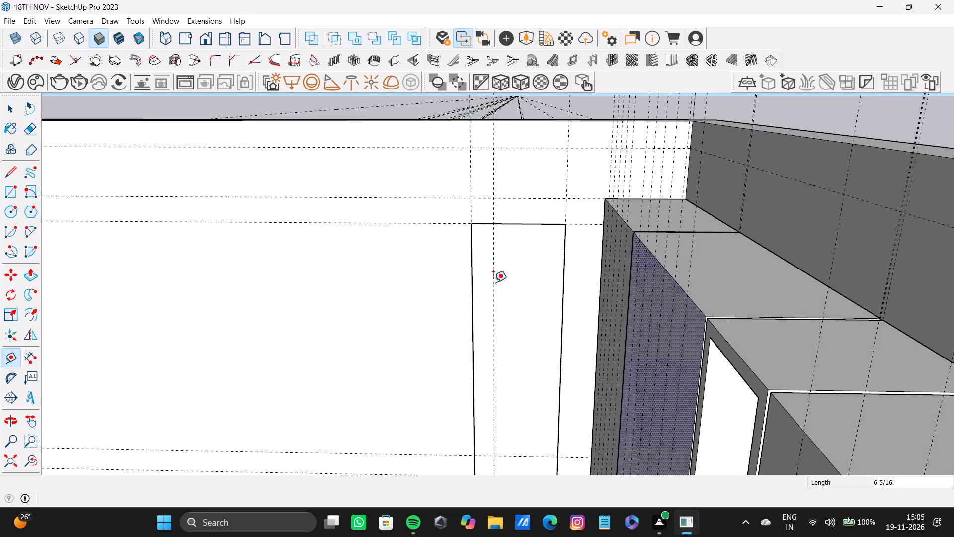
left_click(542, 284)
key("space")
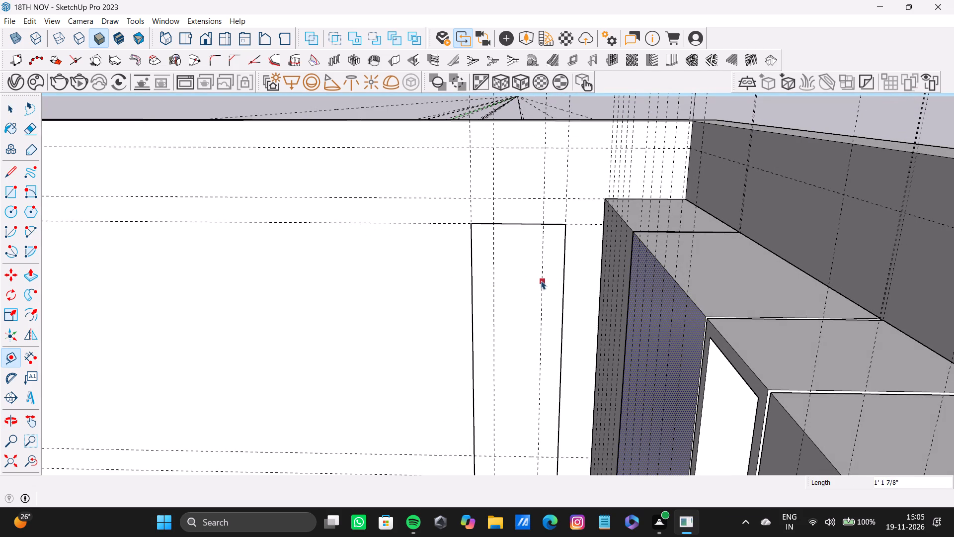
Place a guide parallel to the rectangle's top edge, starting from that edge.
key("t")
left_click(514, 226)
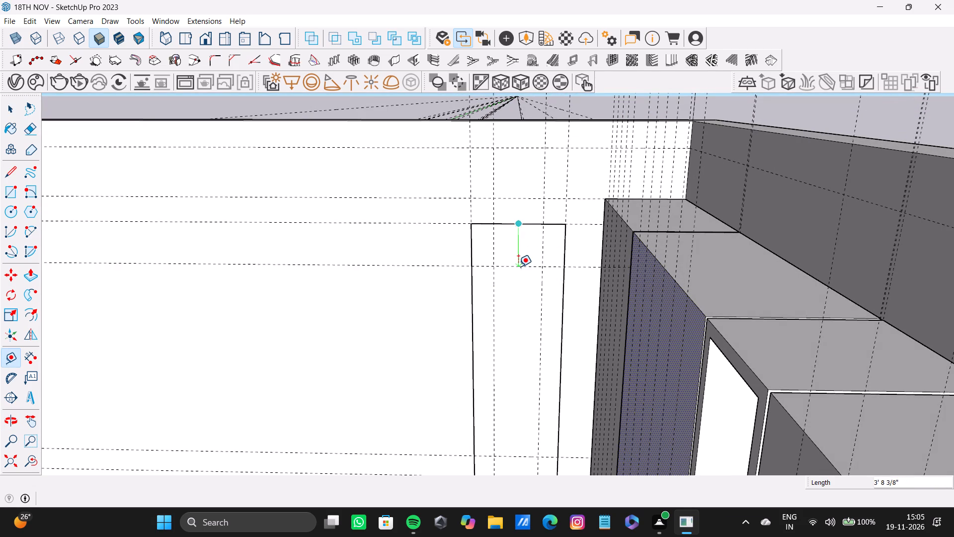
left_click(513, 256)
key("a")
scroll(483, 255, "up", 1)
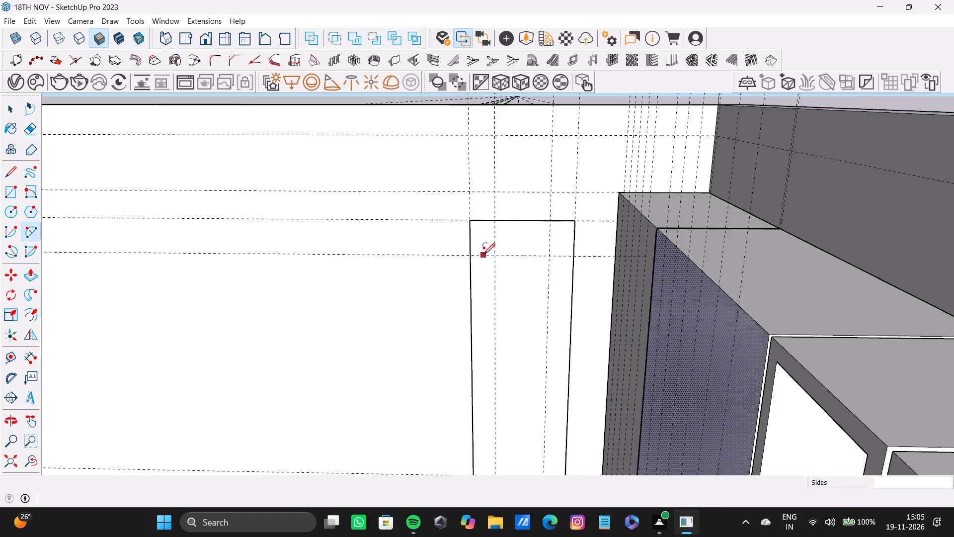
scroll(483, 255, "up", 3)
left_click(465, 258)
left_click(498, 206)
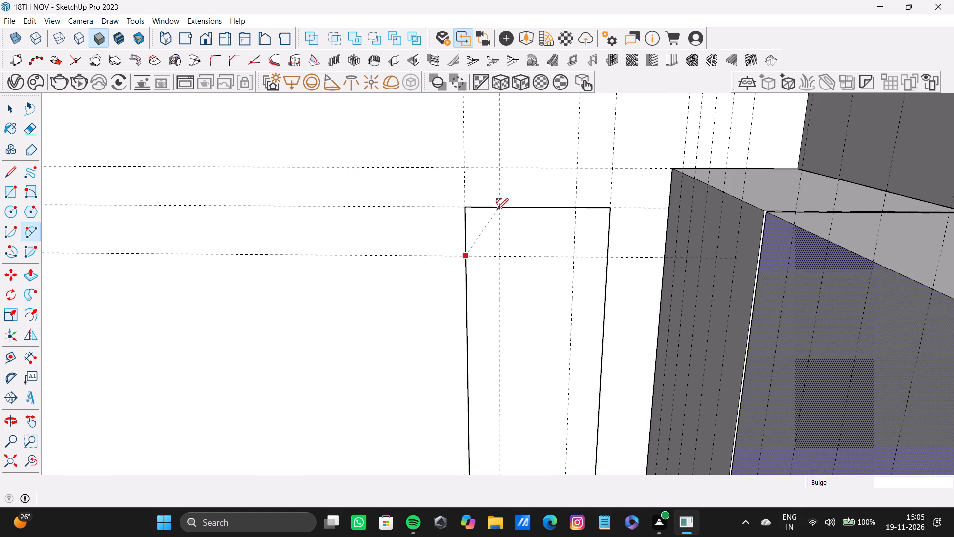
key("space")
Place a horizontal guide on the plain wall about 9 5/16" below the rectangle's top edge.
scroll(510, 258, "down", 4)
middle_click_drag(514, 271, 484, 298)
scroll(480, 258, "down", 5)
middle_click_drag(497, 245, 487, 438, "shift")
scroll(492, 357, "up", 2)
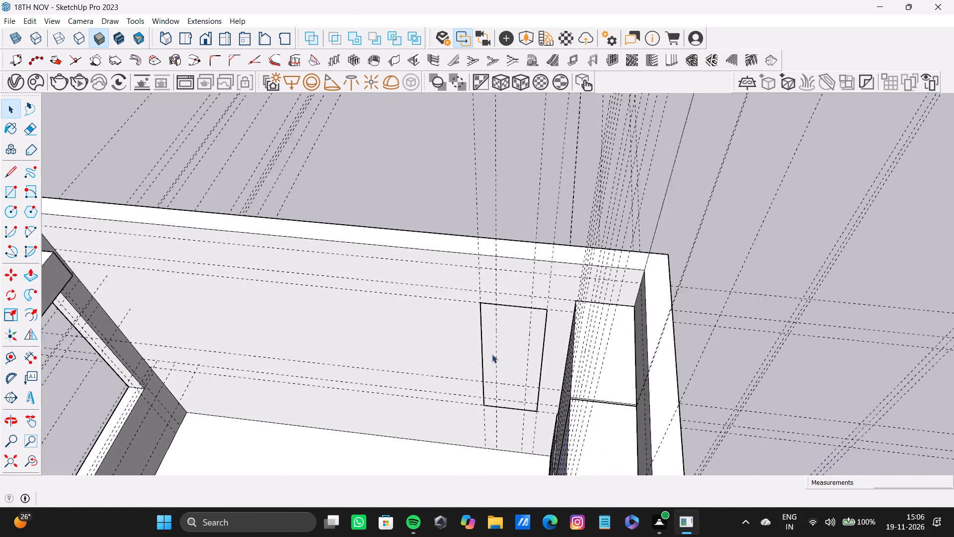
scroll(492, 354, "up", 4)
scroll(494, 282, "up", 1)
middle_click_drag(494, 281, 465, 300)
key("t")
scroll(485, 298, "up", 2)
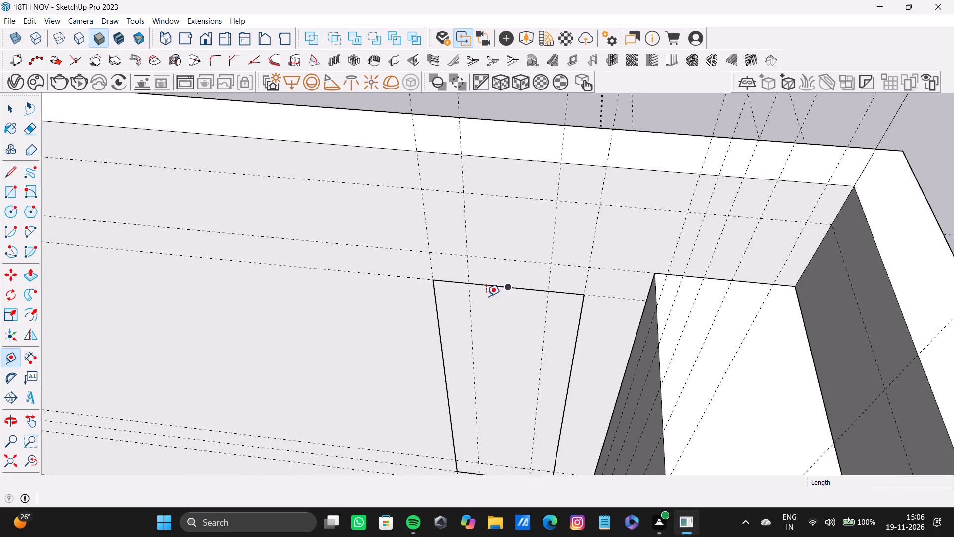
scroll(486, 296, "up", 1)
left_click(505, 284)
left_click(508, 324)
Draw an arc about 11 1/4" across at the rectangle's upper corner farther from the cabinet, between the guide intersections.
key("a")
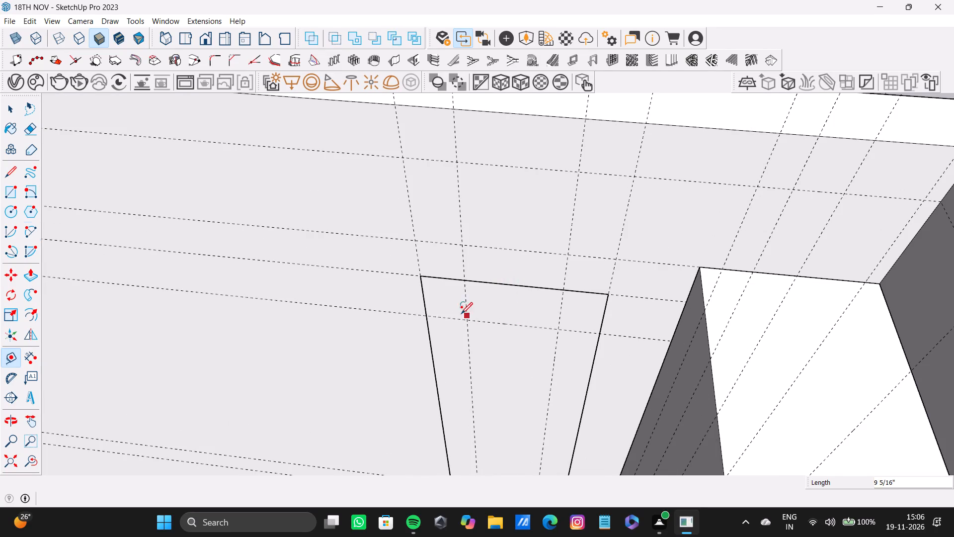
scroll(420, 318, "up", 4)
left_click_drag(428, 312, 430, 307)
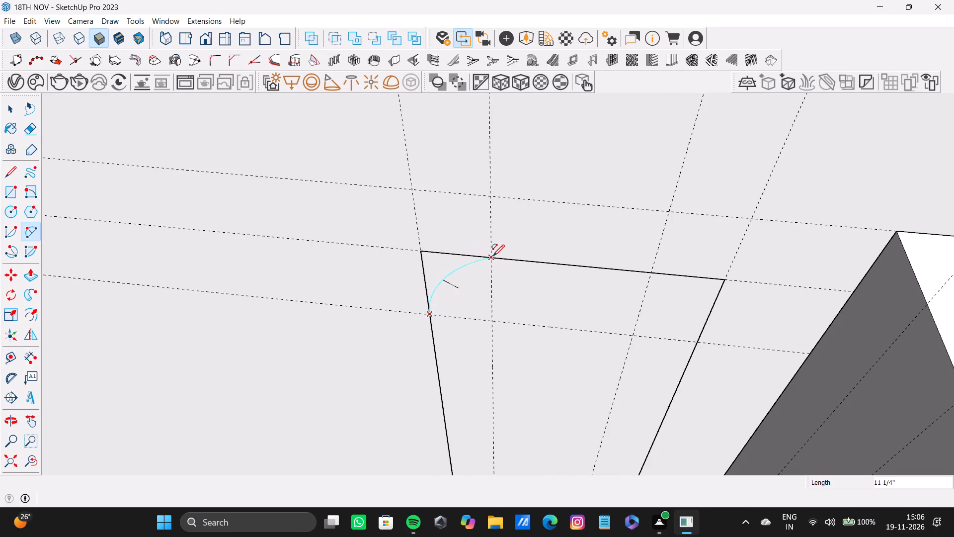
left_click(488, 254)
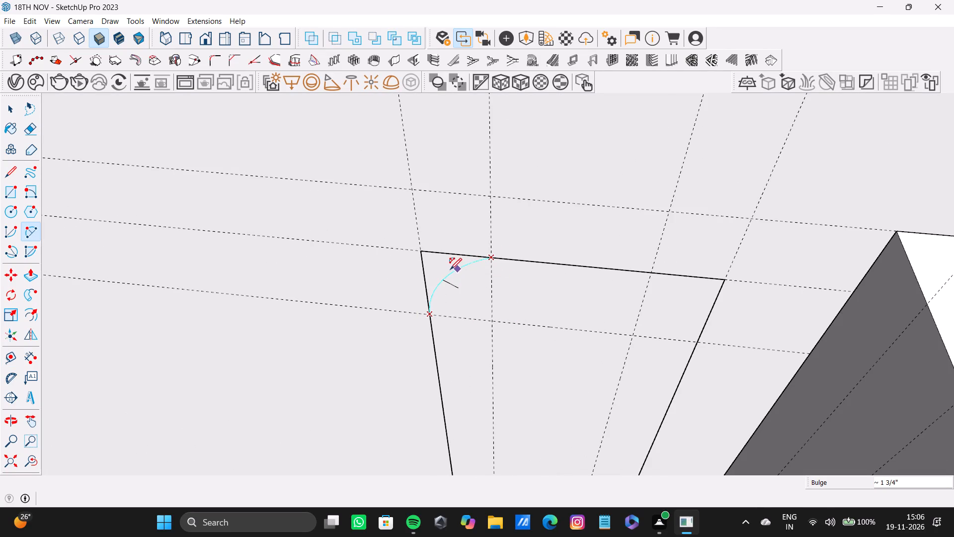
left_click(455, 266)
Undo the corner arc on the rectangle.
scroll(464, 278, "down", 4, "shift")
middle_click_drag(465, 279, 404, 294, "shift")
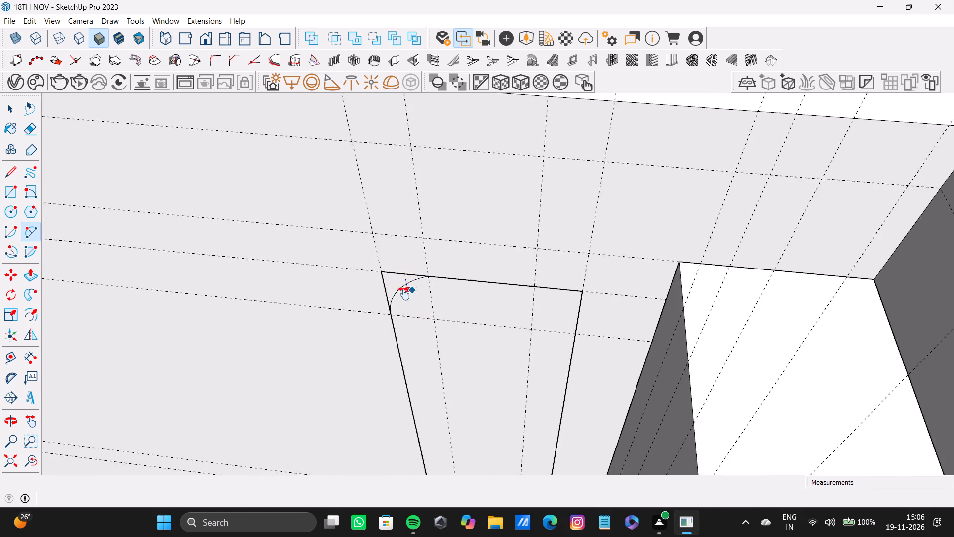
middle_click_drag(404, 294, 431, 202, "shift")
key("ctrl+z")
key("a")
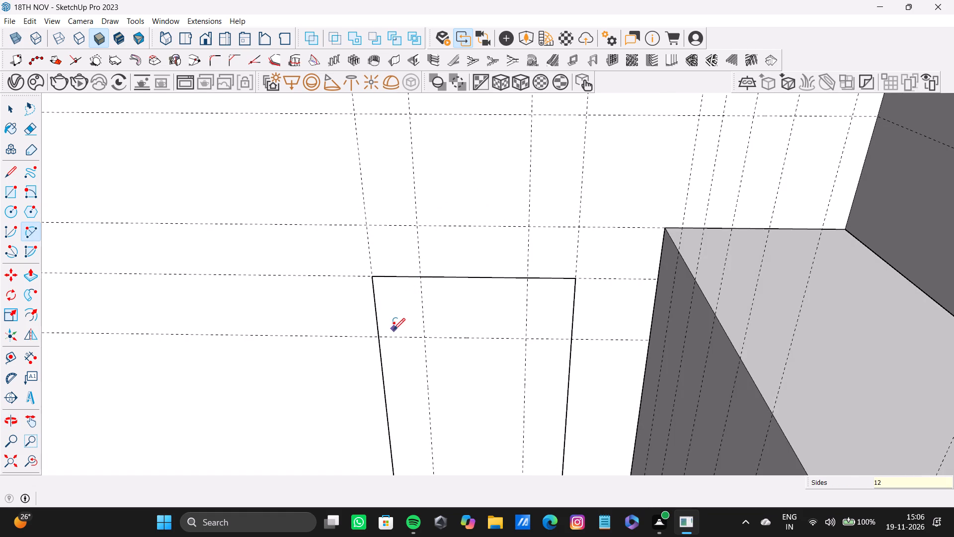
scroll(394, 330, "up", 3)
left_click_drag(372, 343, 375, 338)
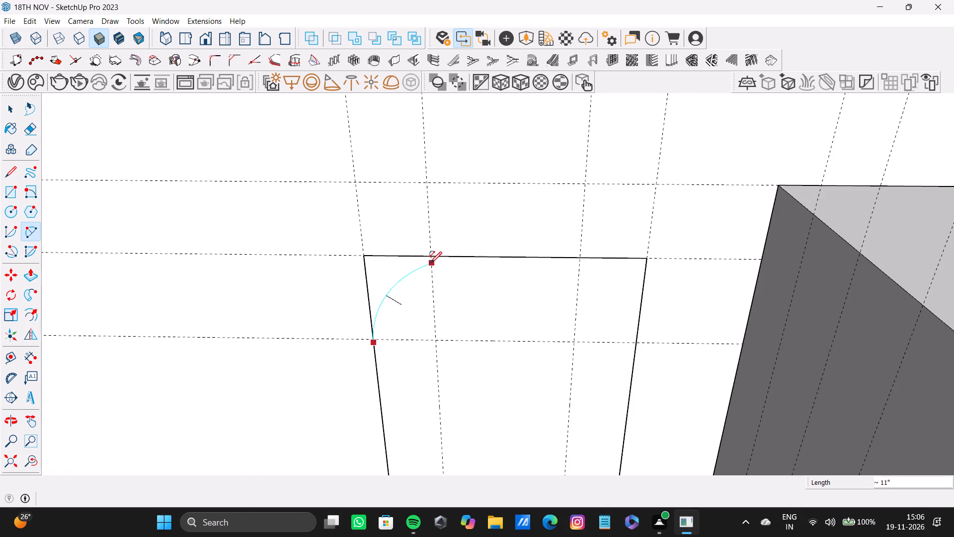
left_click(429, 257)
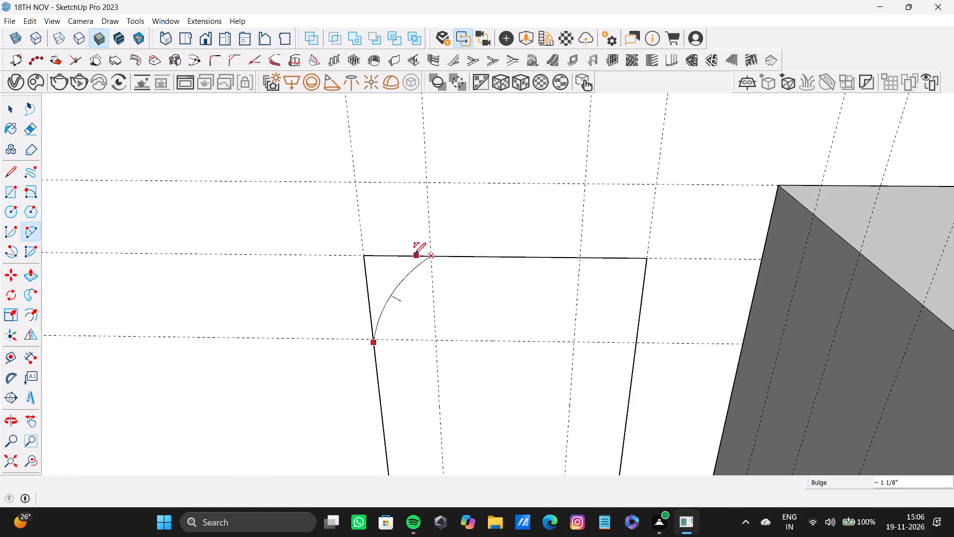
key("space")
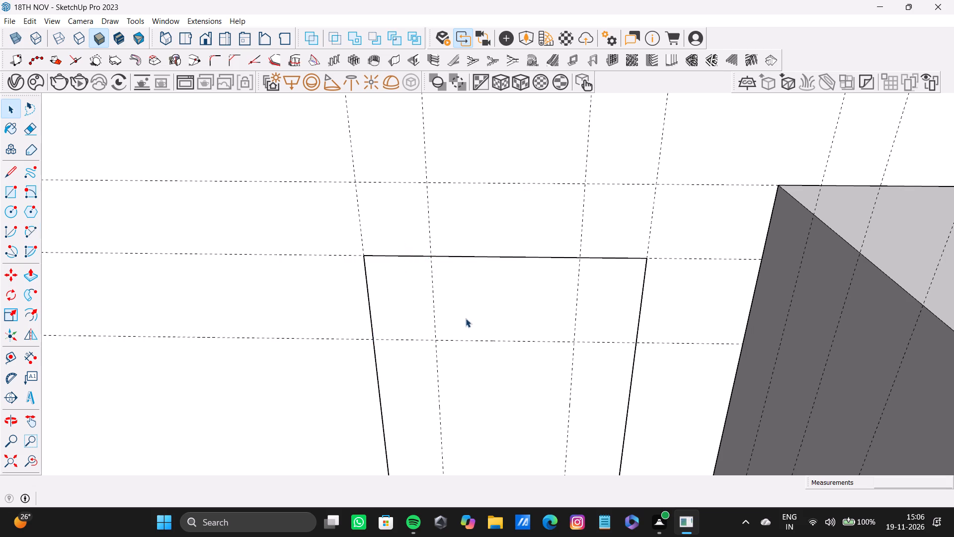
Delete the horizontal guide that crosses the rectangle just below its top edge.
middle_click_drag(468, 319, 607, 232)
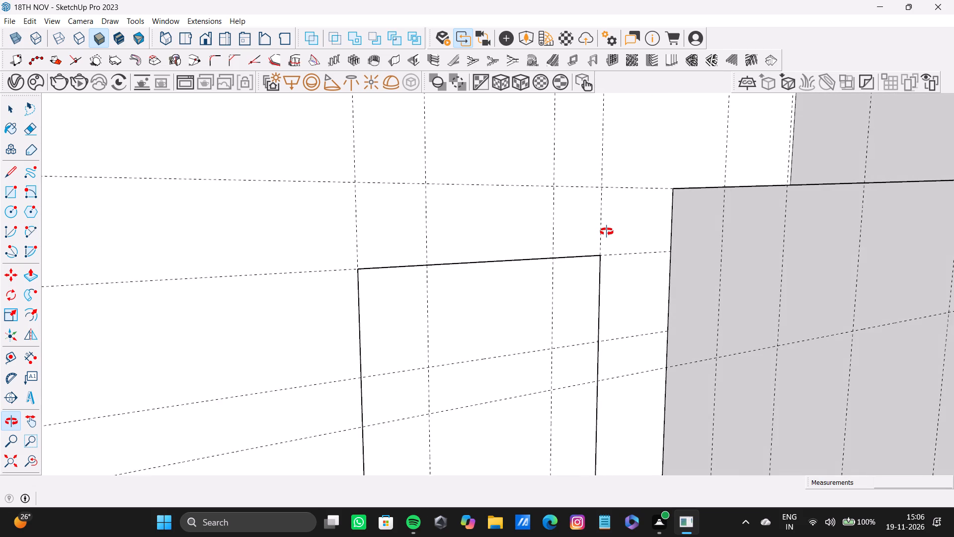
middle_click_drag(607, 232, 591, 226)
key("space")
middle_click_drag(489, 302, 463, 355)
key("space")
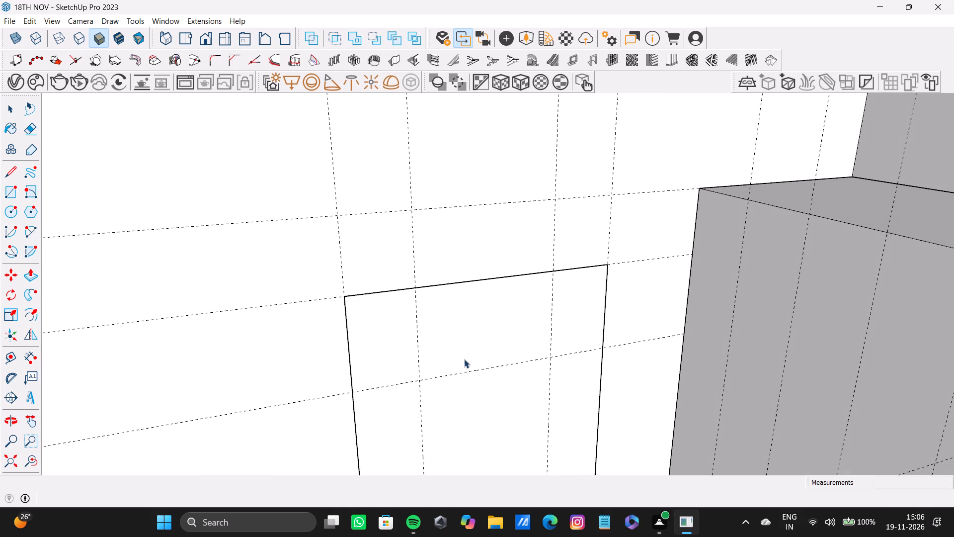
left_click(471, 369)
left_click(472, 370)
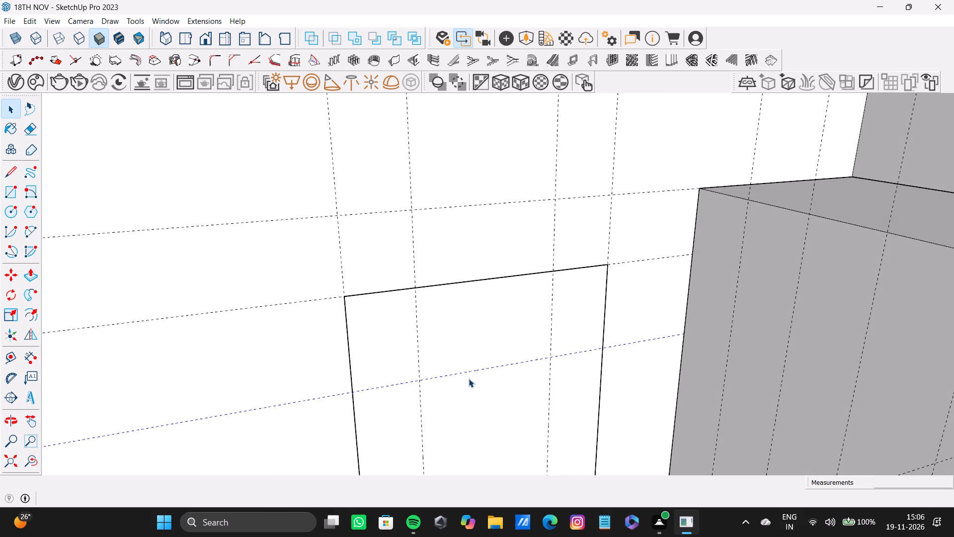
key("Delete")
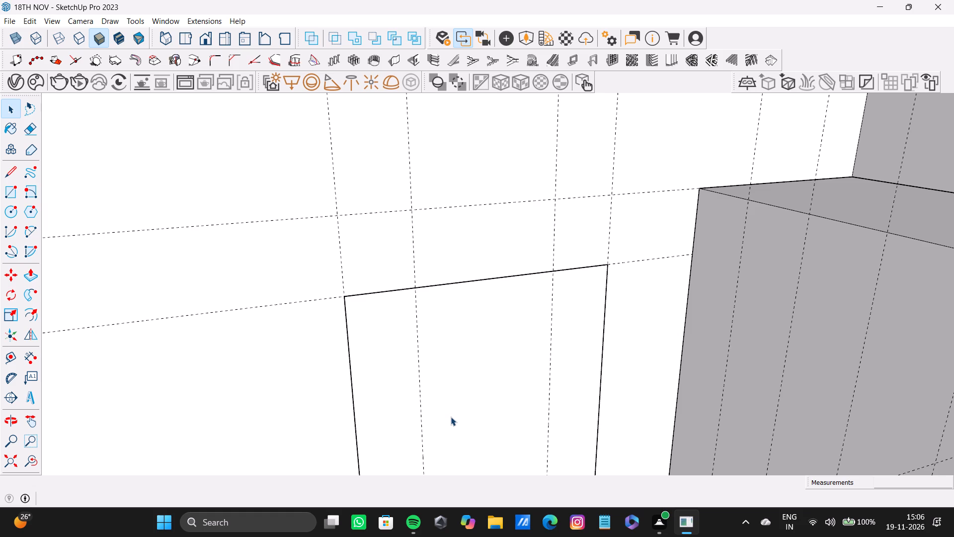
Place a horizontal guide on the plain wall about 6 7/16" below the rectangle's top edge.
key("t")
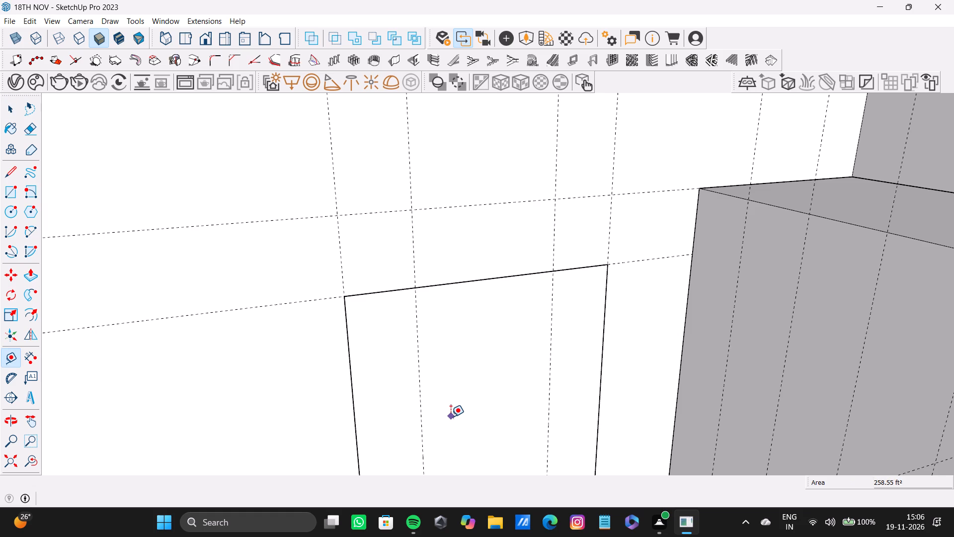
key("t")
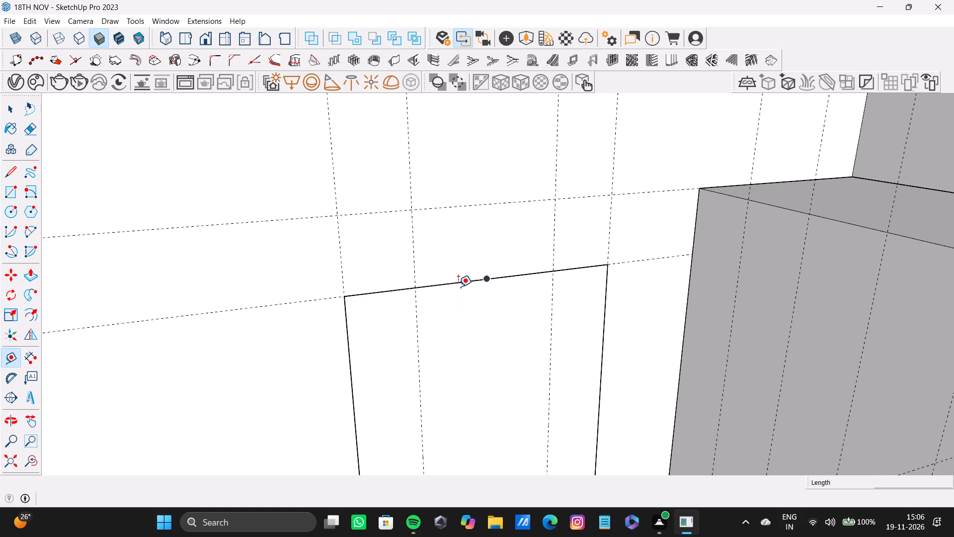
left_click(461, 279)
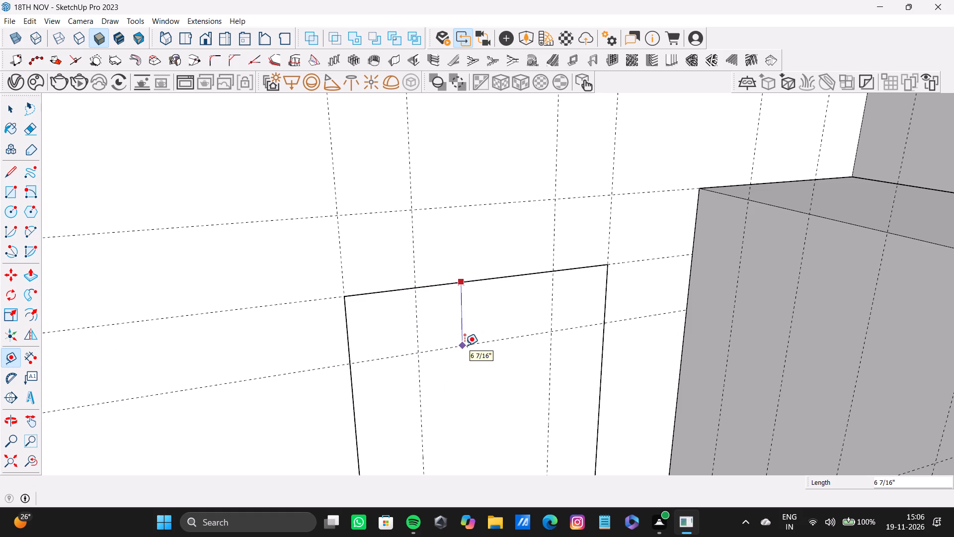
left_click(464, 346)
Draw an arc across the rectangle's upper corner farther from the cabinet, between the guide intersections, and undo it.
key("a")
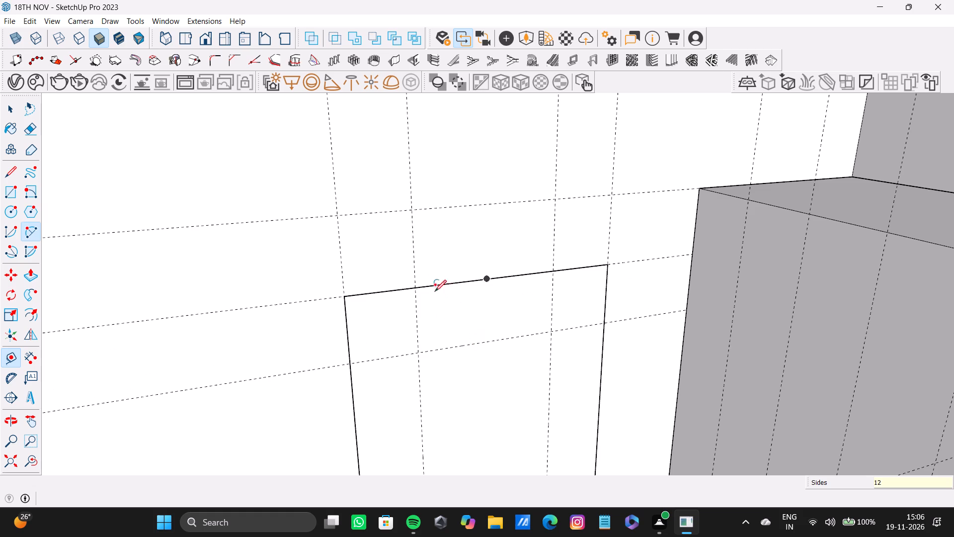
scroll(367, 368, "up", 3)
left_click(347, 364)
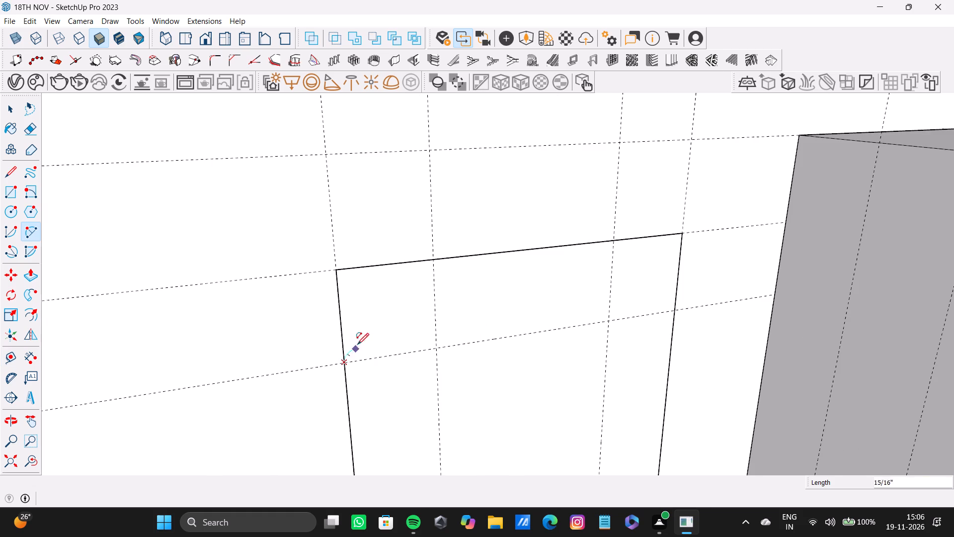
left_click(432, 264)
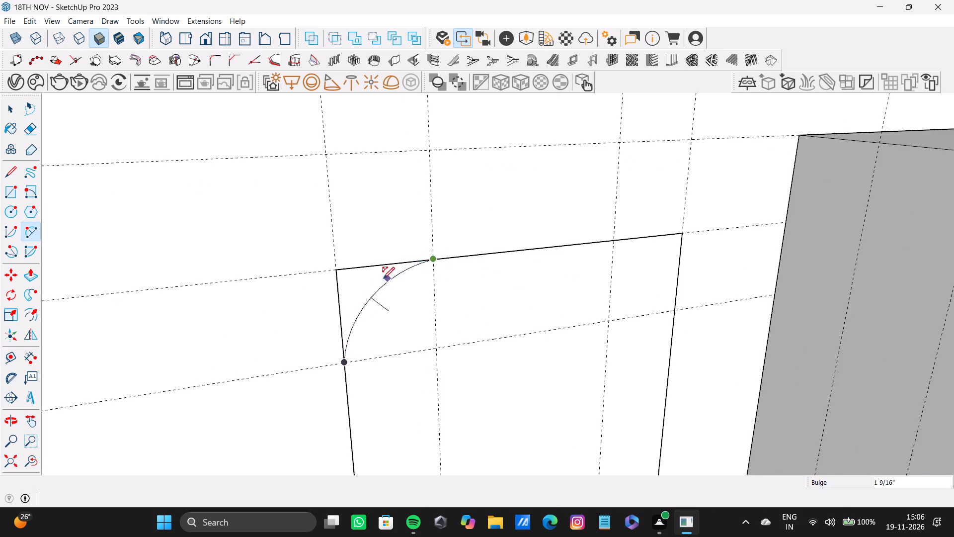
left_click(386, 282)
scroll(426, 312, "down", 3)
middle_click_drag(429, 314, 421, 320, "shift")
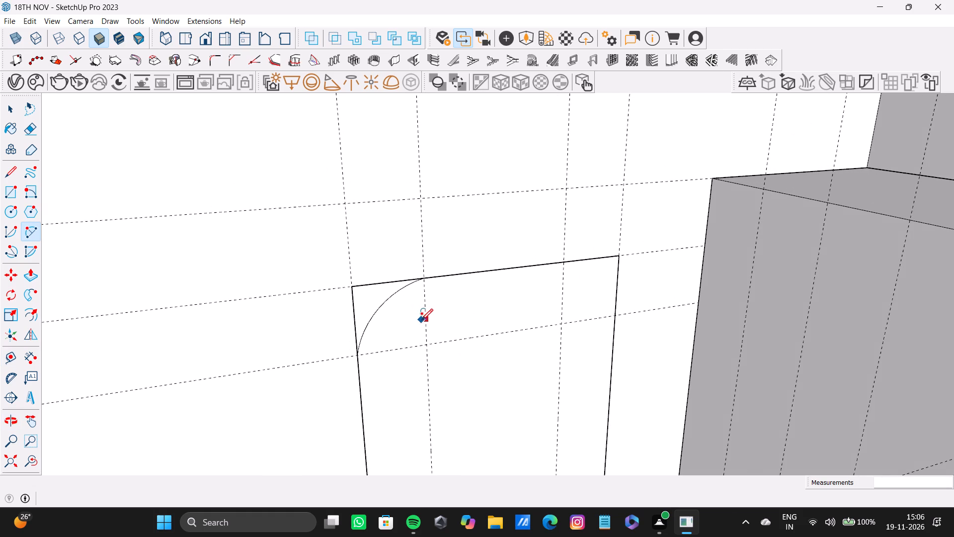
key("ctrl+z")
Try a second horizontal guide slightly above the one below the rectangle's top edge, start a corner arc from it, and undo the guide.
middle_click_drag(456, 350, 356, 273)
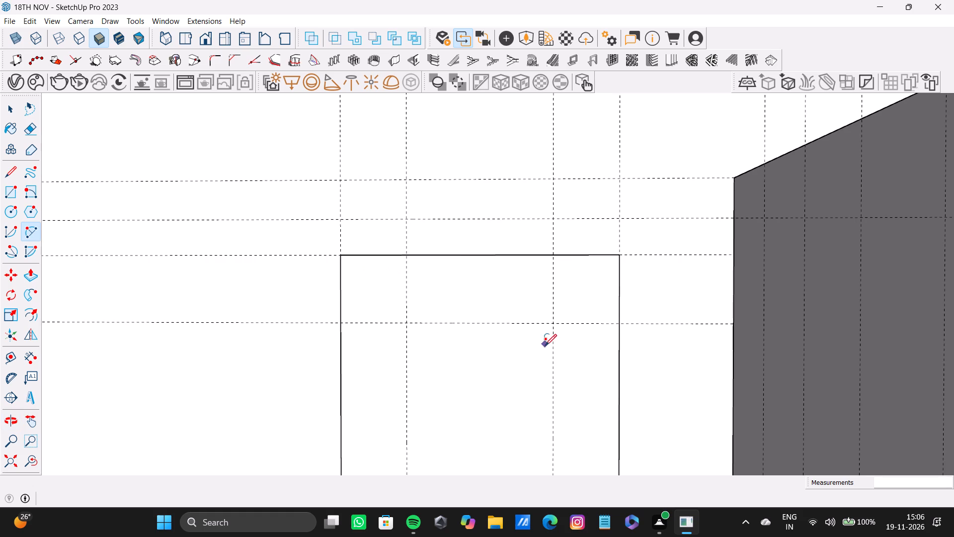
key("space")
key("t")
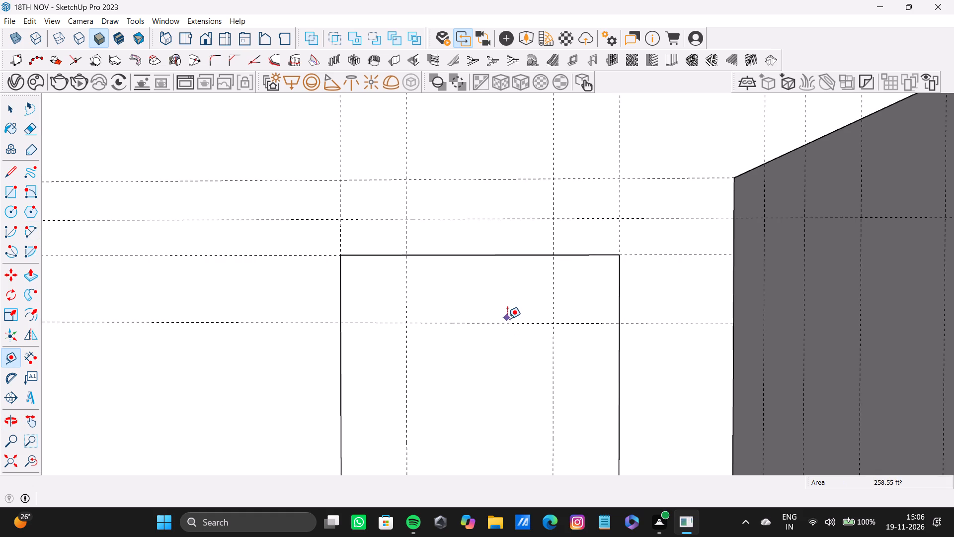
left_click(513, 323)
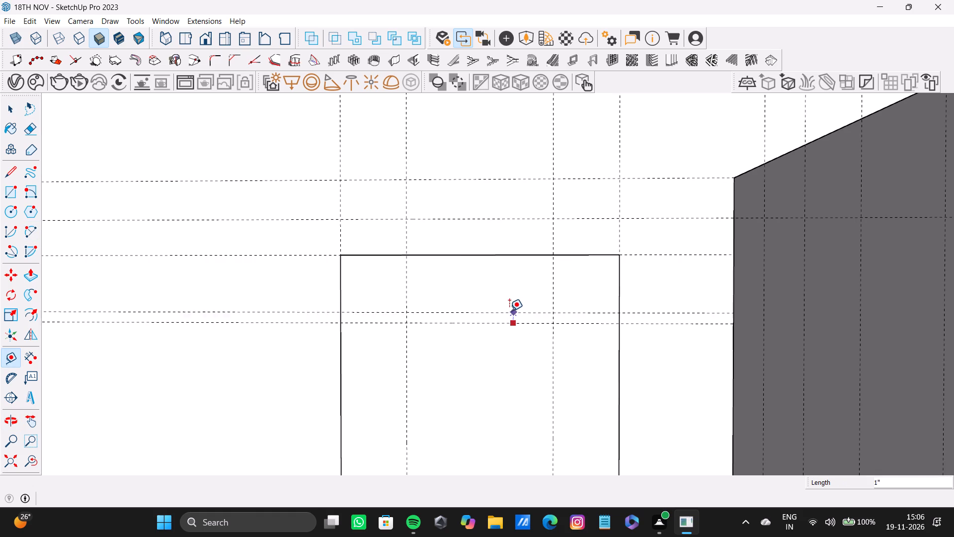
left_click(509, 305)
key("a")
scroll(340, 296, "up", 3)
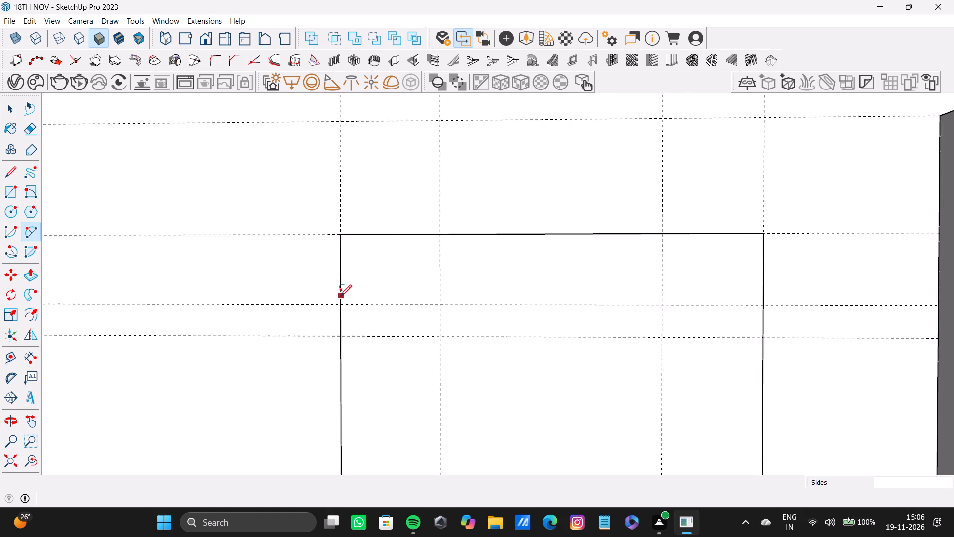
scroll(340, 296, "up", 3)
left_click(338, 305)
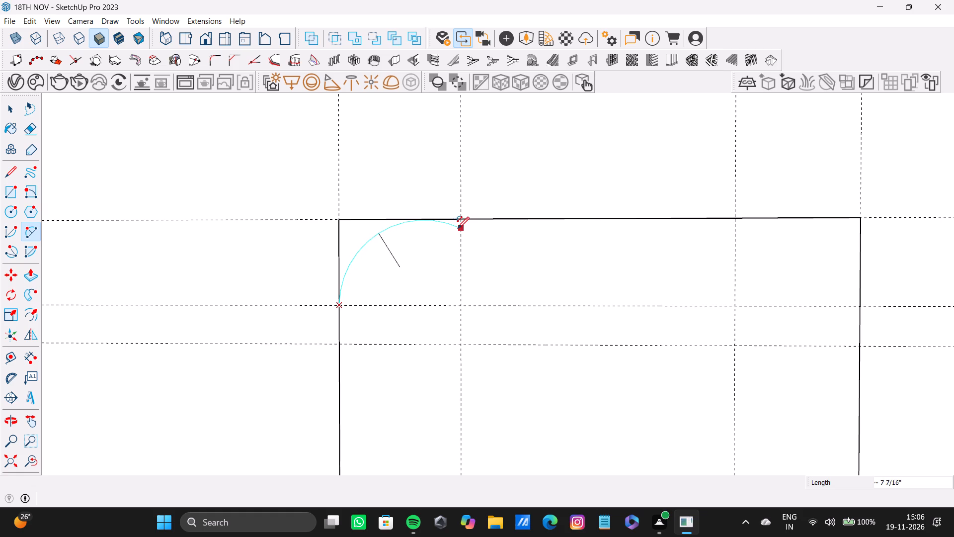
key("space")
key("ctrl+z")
Draw tangent arcs rounding both upper corners of the rectangle, between the guide intersections on its side and top edges.
key("a")
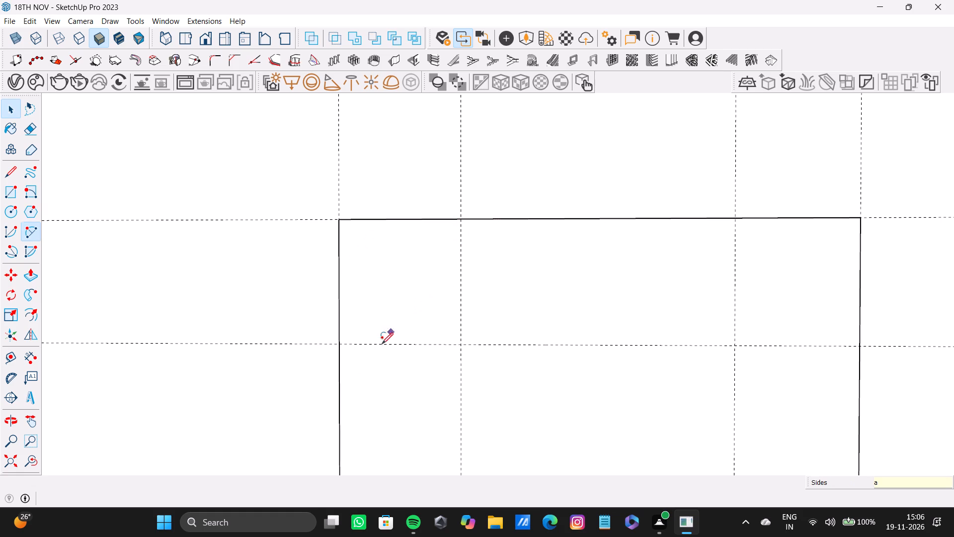
left_click(341, 347)
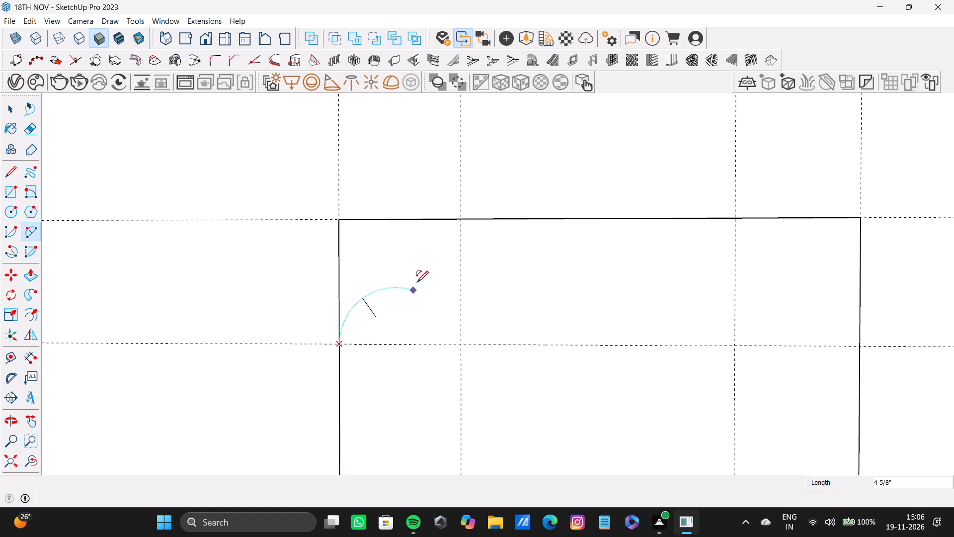
left_click(463, 222)
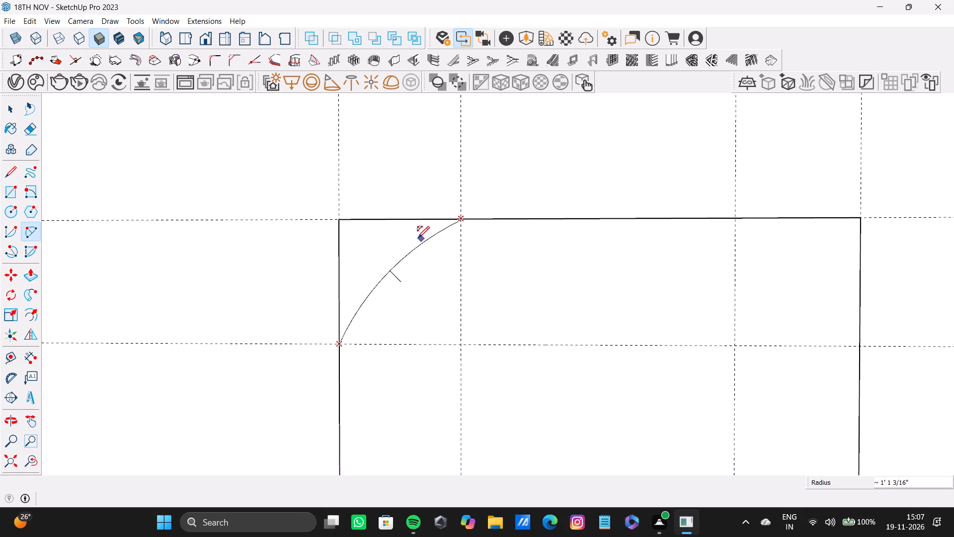
left_click(404, 231)
scroll(482, 283, "down", 3)
middle_click_drag(487, 284, 340, 279, "shift")
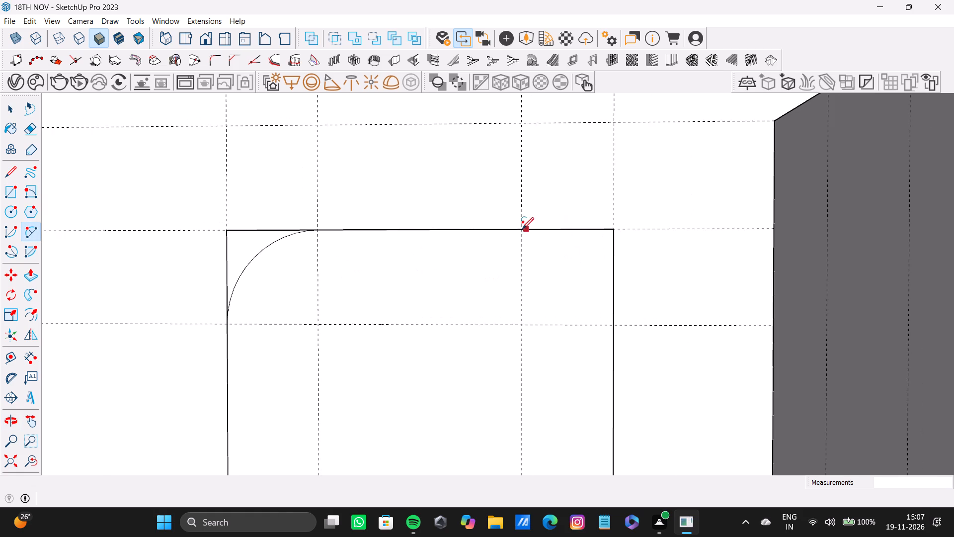
left_click_drag(522, 229, 532, 236)
left_click(615, 325)
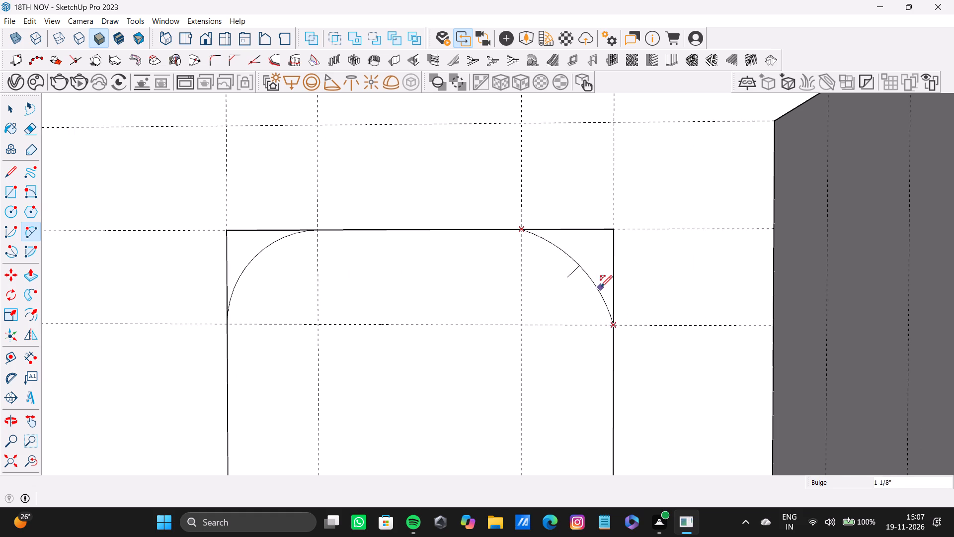
left_click(602, 268)
key("space")
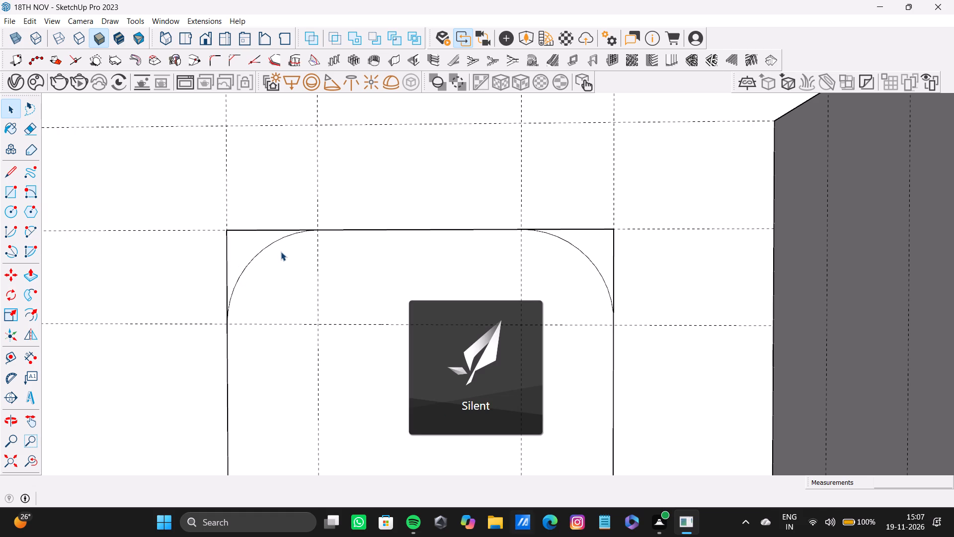
Delete the four straight edge segments outside the arcs at the rectangle's two upper corners.
left_click(229, 256)
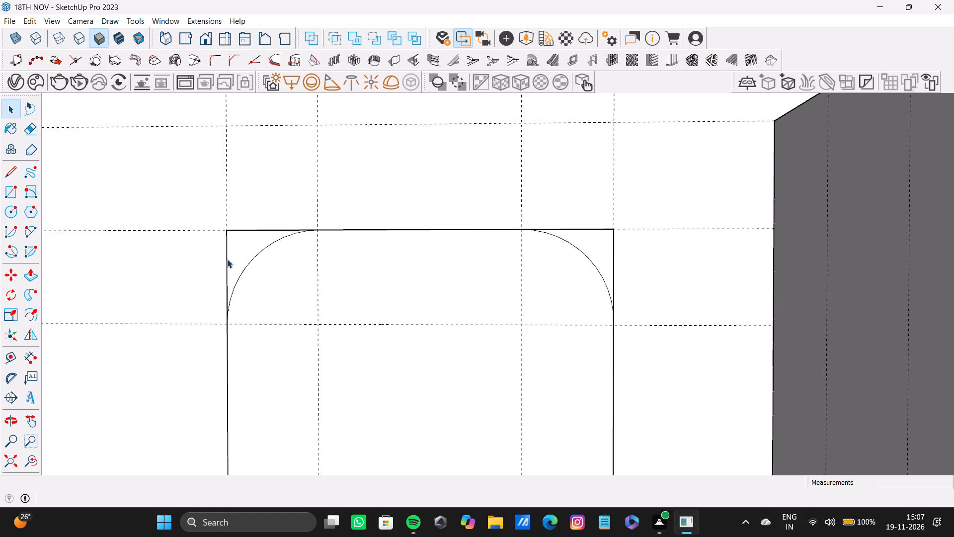
left_click(227, 259)
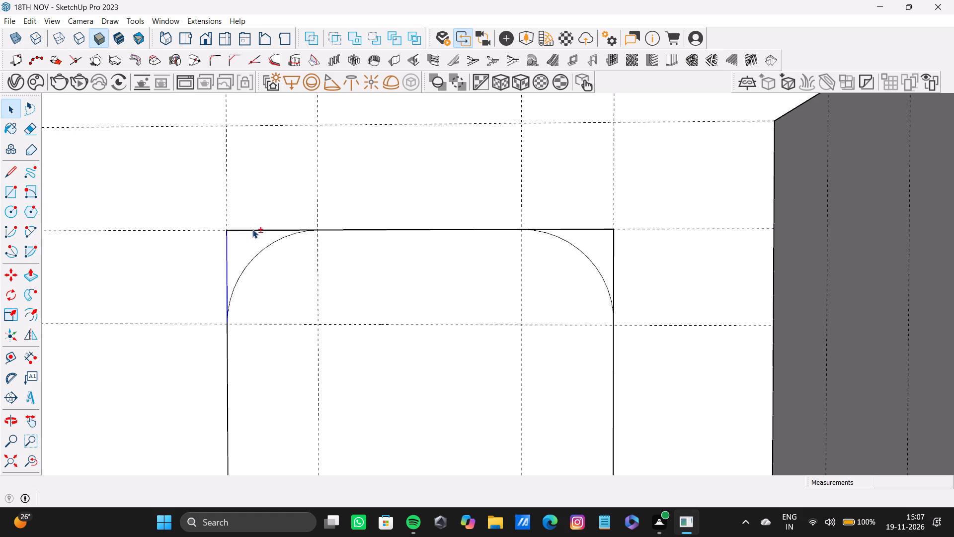
left_click(252, 229, "shift")
left_click(567, 229, "shift")
left_click(612, 259, "shift")
left_click(612, 264, "shift")
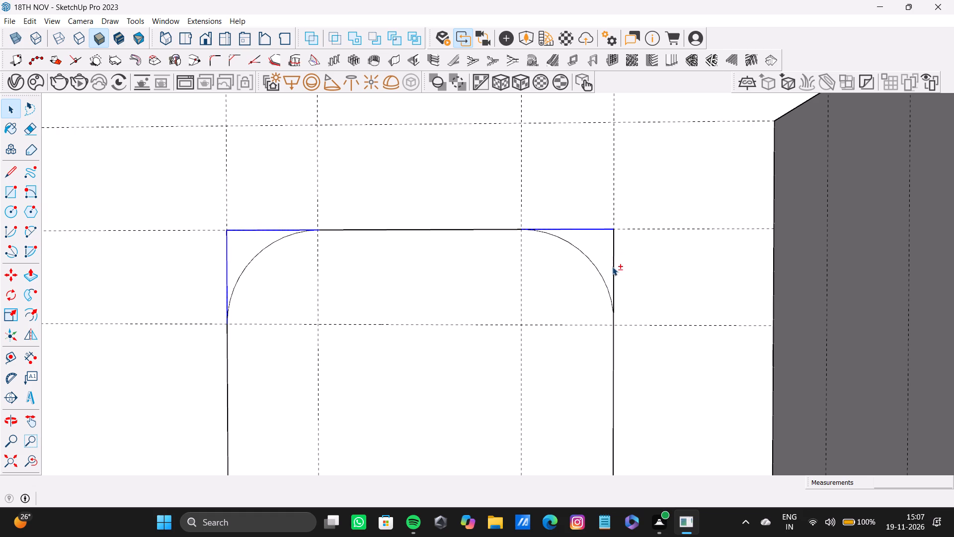
left_click(612, 267, "shift")
key("shift+Delete")
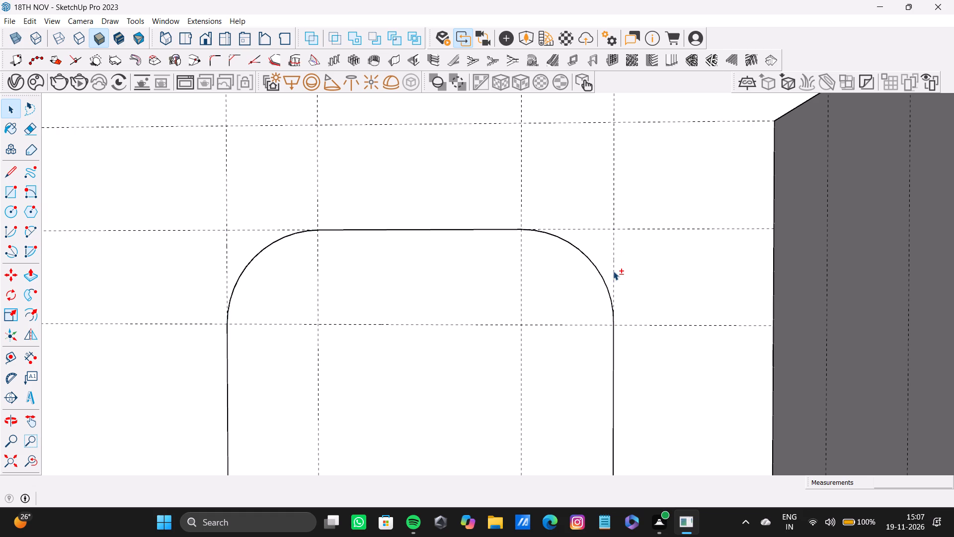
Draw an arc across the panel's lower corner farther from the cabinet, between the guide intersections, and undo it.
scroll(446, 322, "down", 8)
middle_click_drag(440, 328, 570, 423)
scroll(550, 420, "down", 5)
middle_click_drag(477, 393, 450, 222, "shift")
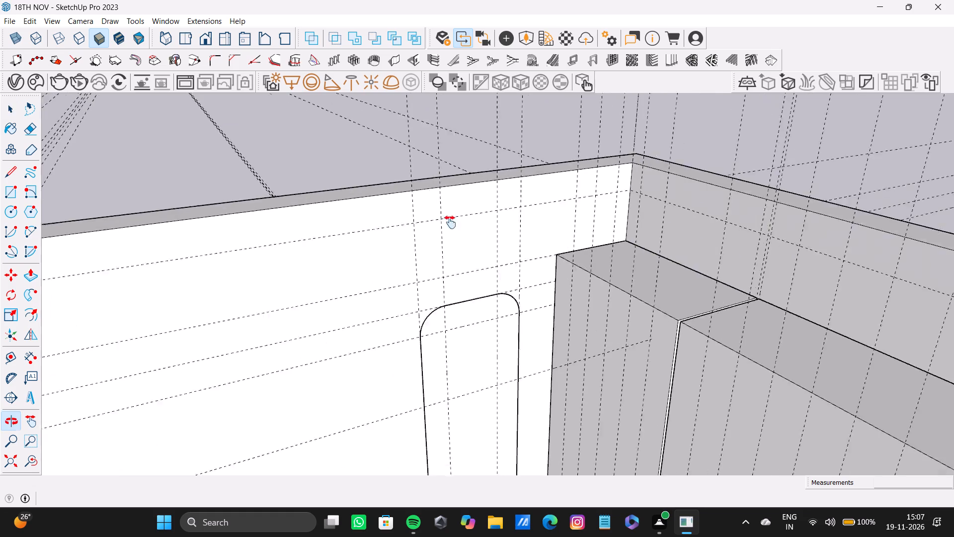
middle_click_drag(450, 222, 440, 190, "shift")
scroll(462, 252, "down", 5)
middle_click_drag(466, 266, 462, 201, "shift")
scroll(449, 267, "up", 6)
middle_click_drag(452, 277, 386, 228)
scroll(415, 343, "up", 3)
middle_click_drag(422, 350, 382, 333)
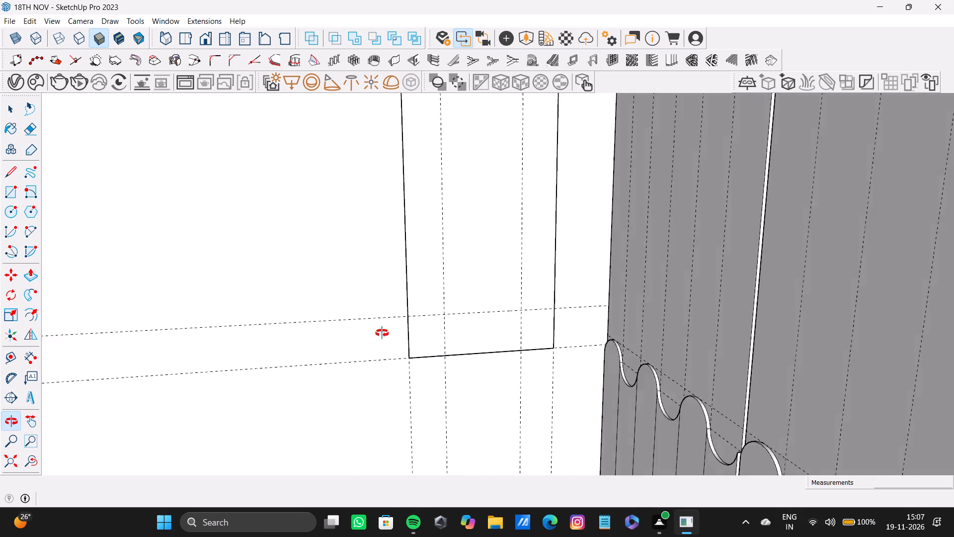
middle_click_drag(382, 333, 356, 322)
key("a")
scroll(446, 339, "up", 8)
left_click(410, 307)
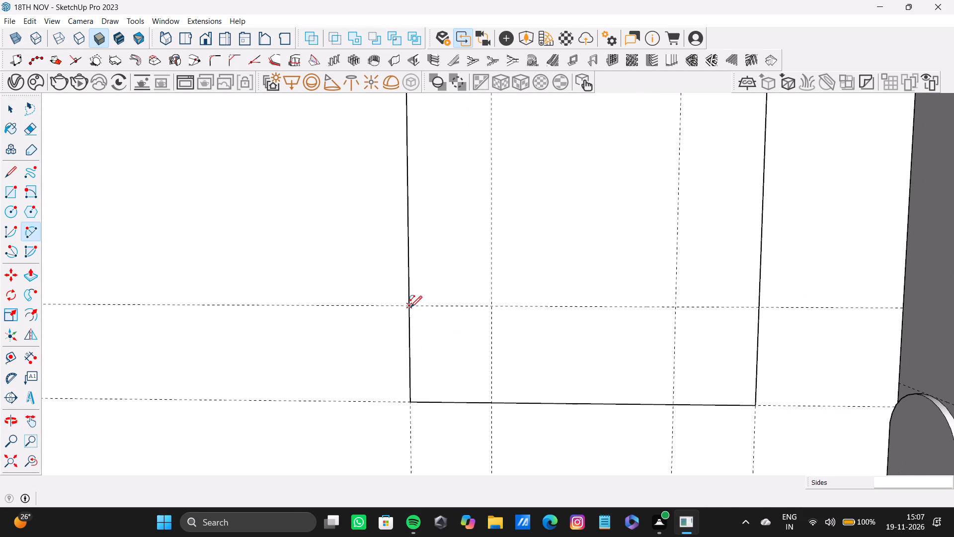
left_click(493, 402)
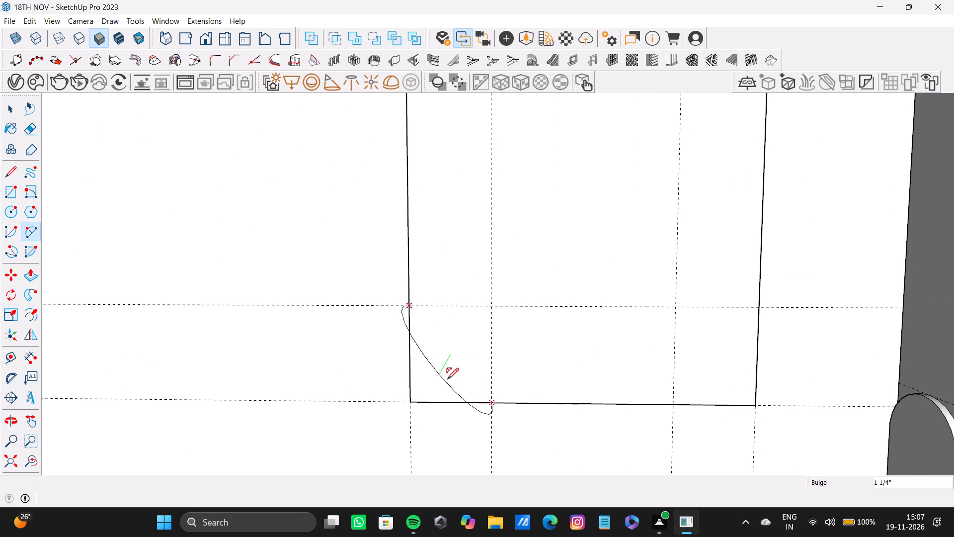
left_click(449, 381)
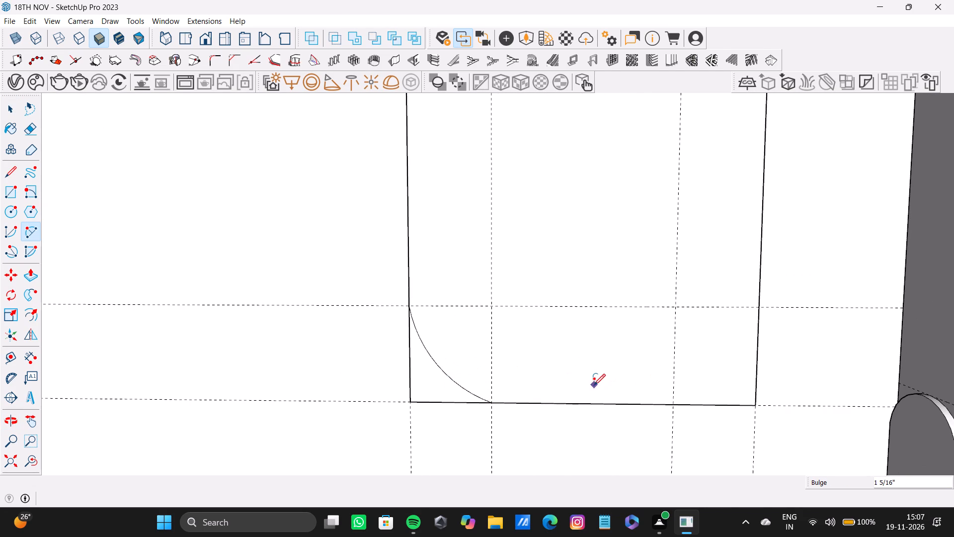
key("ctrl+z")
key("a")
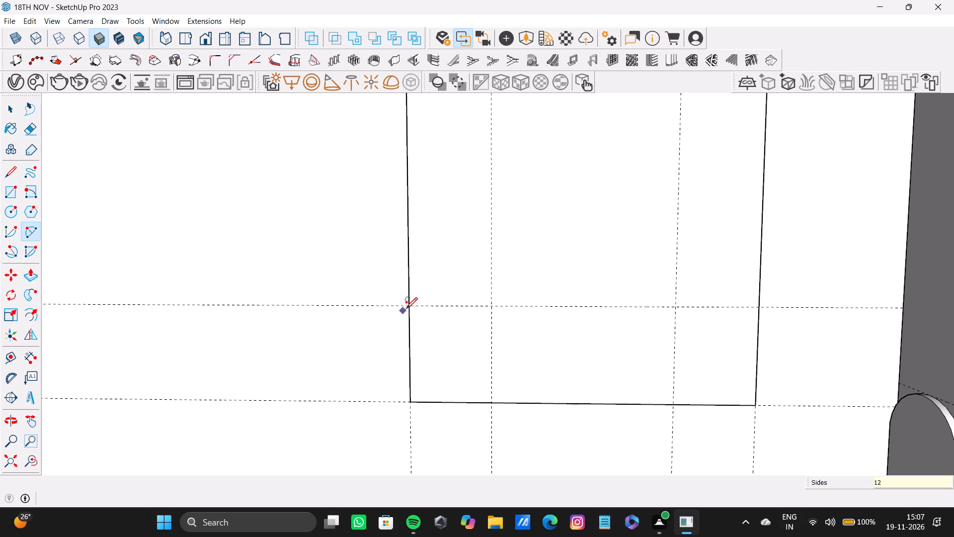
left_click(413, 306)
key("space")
Draw an arc with a bulge of about 1 13/16" at the panel's lower corner farther from the cabinet, between the guide intersections.
key("a")
key("a")
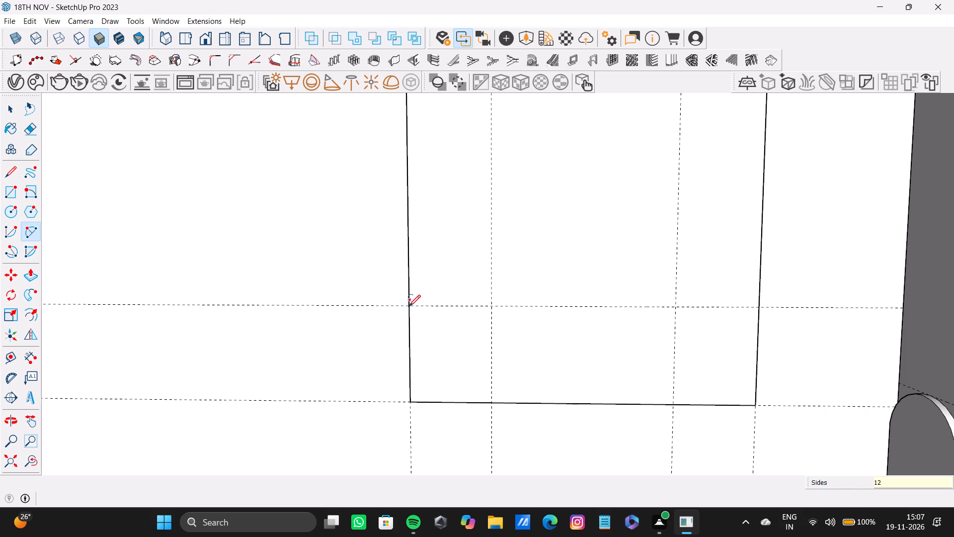
left_click(409, 306)
left_click(490, 405)
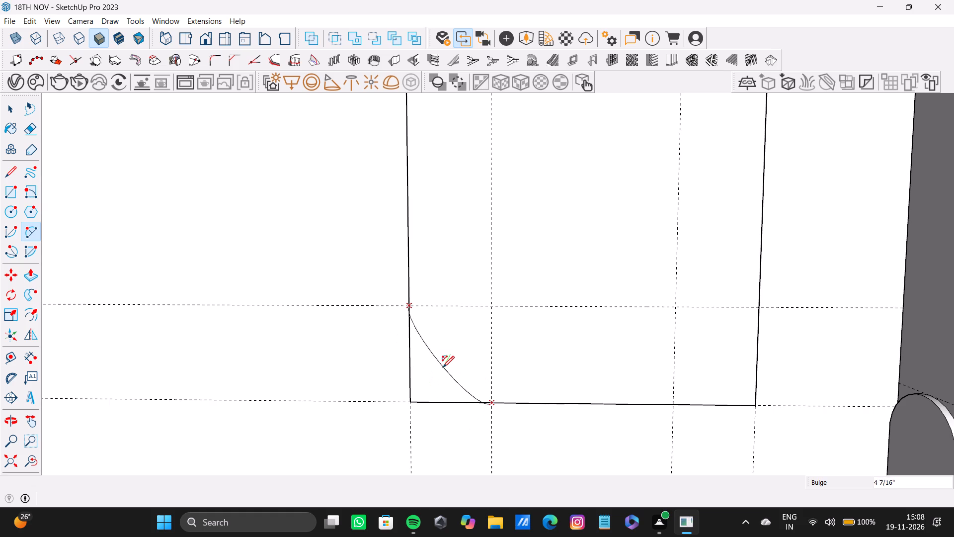
scroll(444, 367, "down", 3)
middle_click_drag(443, 366, 409, 364)
scroll(423, 360, "up", 7)
left_click(417, 370)
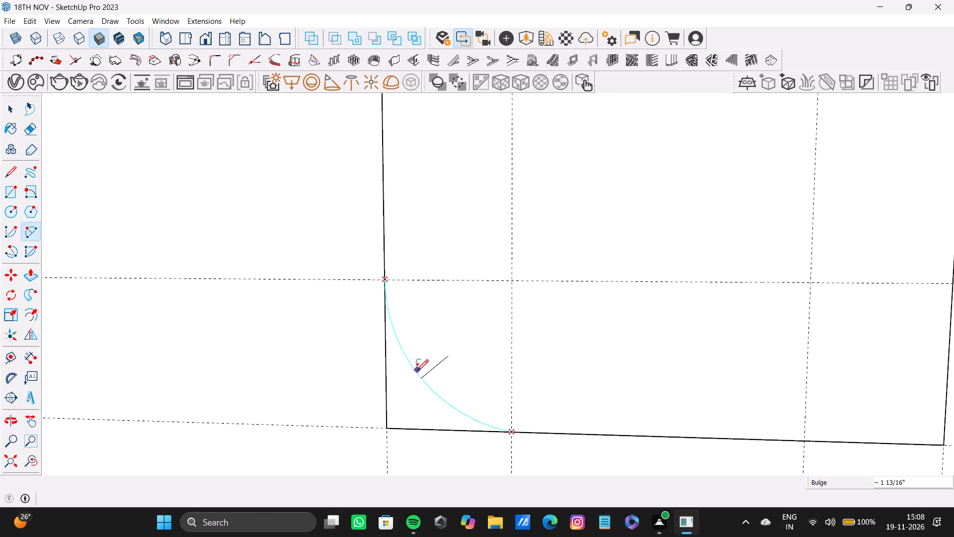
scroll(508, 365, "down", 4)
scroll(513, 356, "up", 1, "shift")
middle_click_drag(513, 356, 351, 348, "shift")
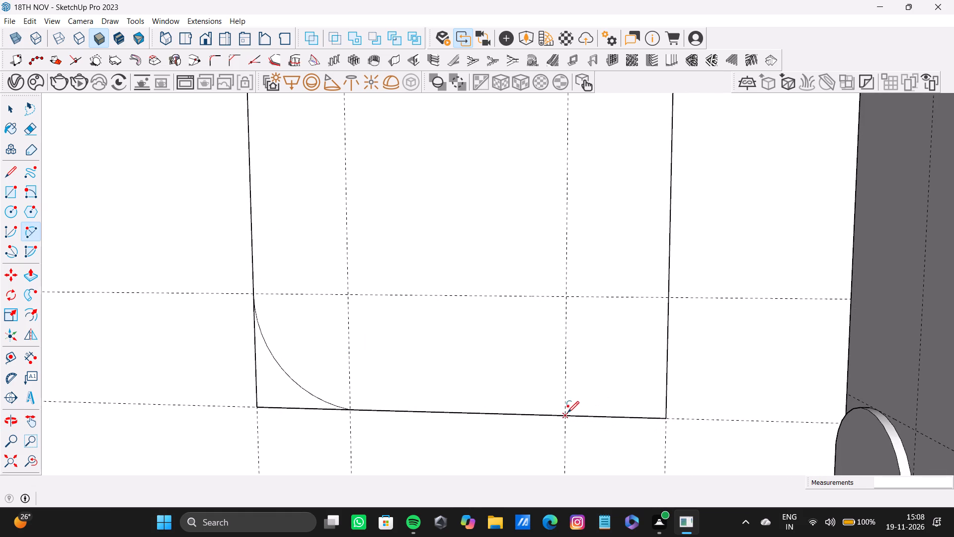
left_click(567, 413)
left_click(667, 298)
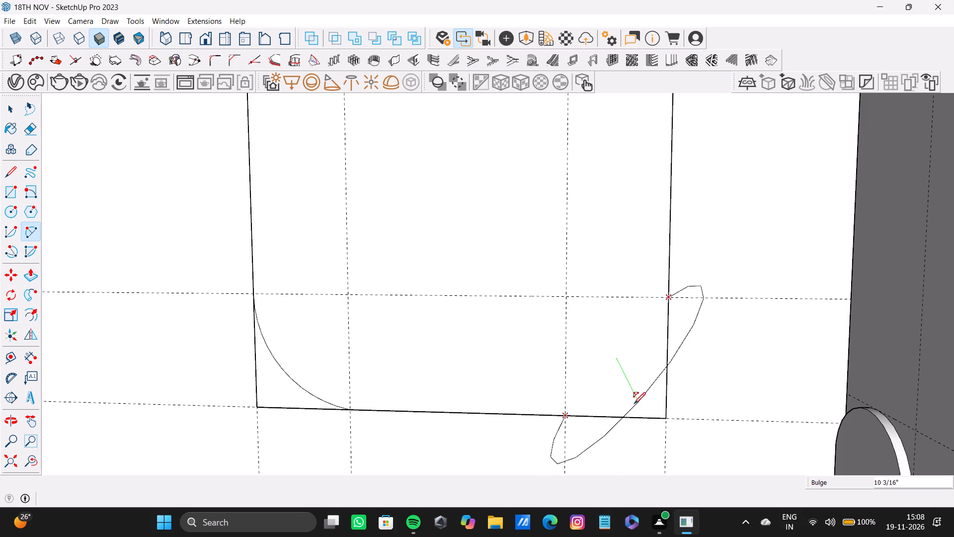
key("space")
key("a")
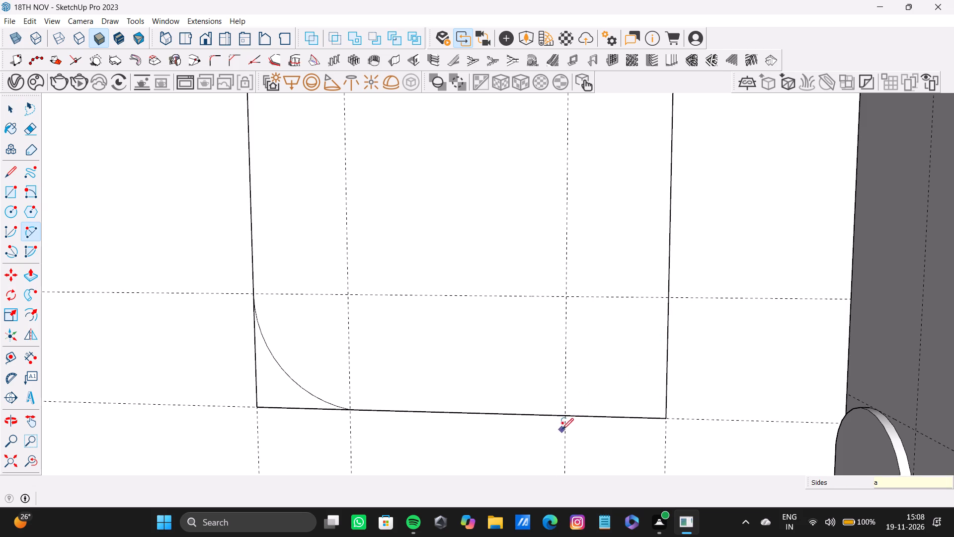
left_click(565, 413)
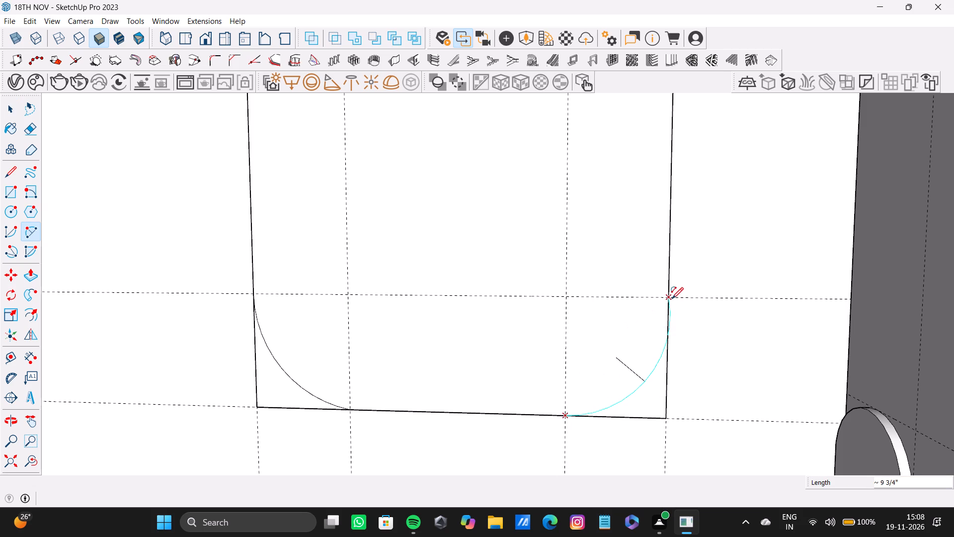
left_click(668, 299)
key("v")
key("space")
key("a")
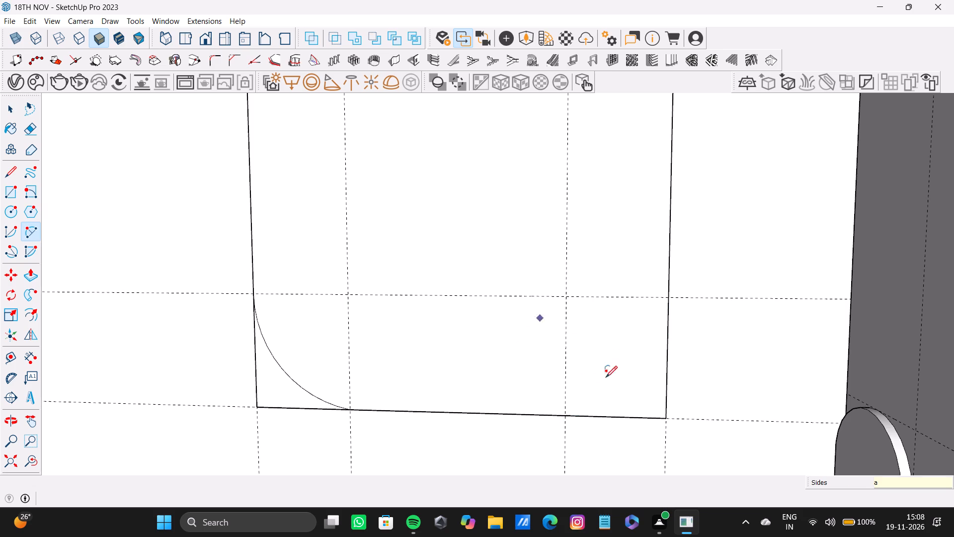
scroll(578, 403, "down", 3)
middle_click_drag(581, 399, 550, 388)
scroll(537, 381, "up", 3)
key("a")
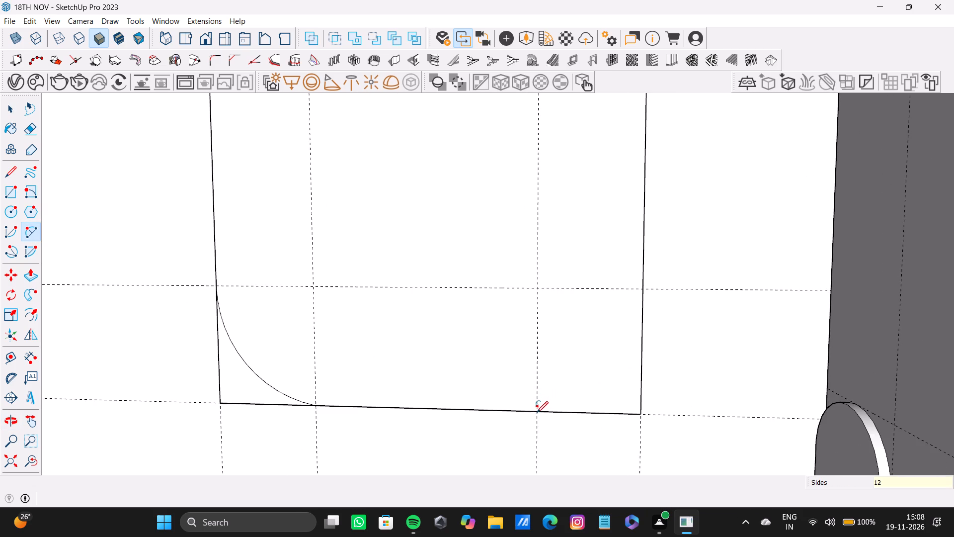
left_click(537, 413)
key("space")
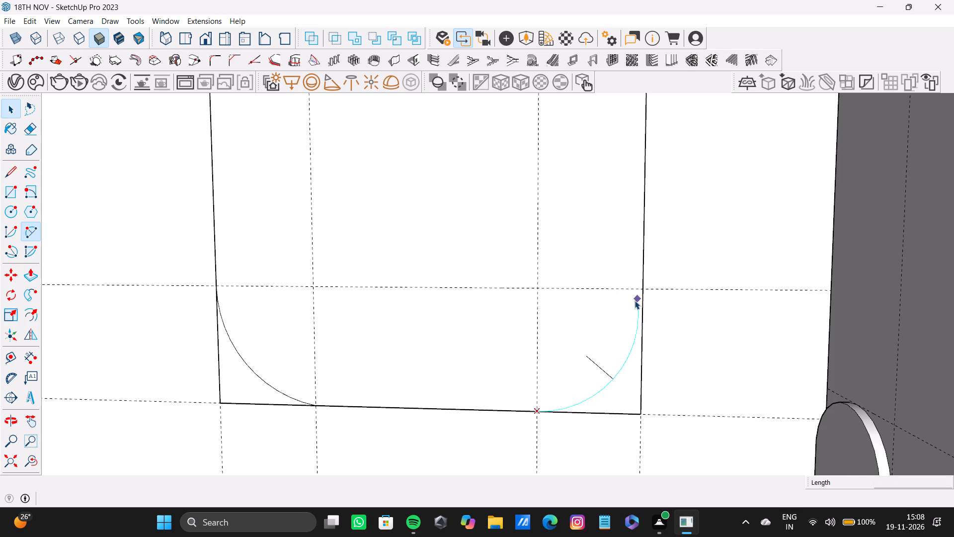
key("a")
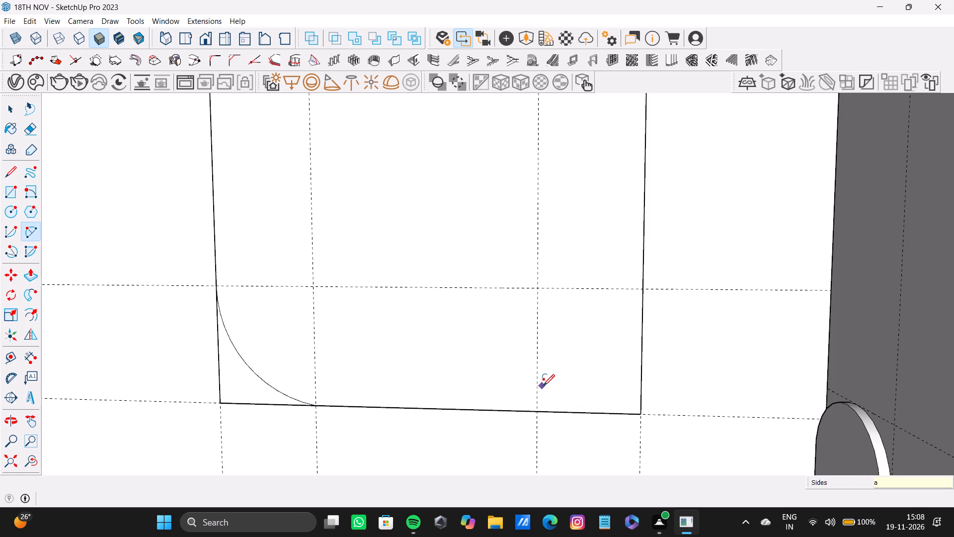
Draw an arc with a bulge of about 1 3/4" at the panel's lower corner nearer the cabinet, between the guide intersections.
middle_click_drag(543, 386, 561, 388)
scroll(625, 293, "up", 2)
left_click(644, 284)
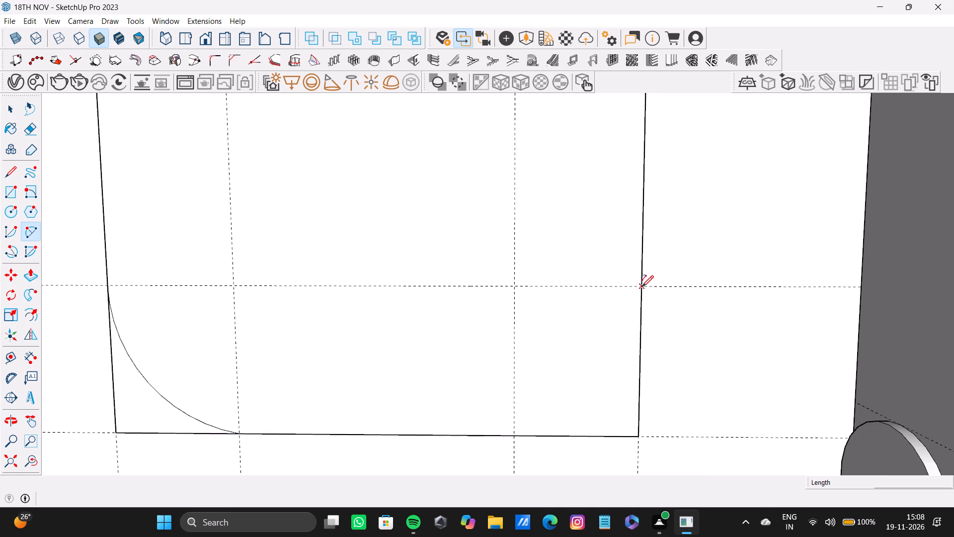
left_click(515, 434)
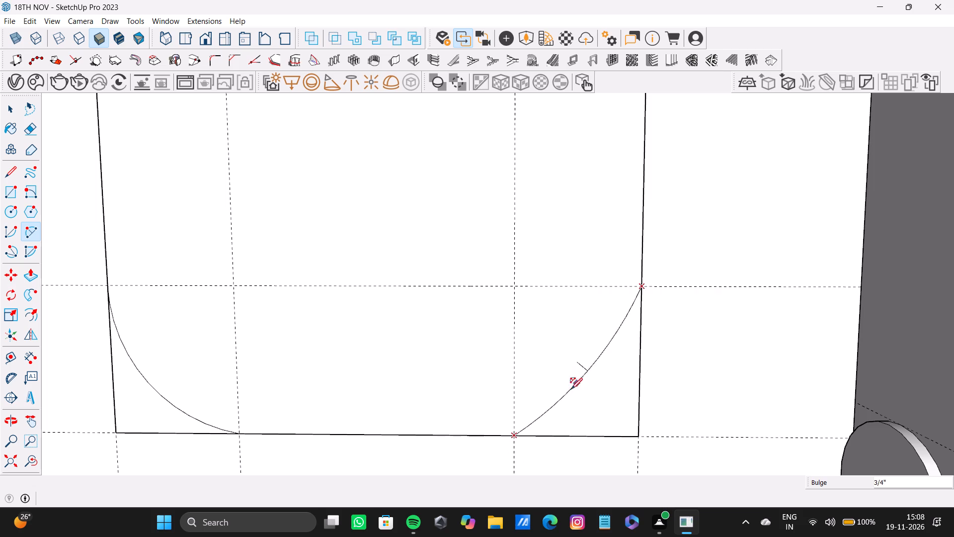
scroll(569, 394, "up", 1)
middle_click_drag(569, 394, 641, 410)
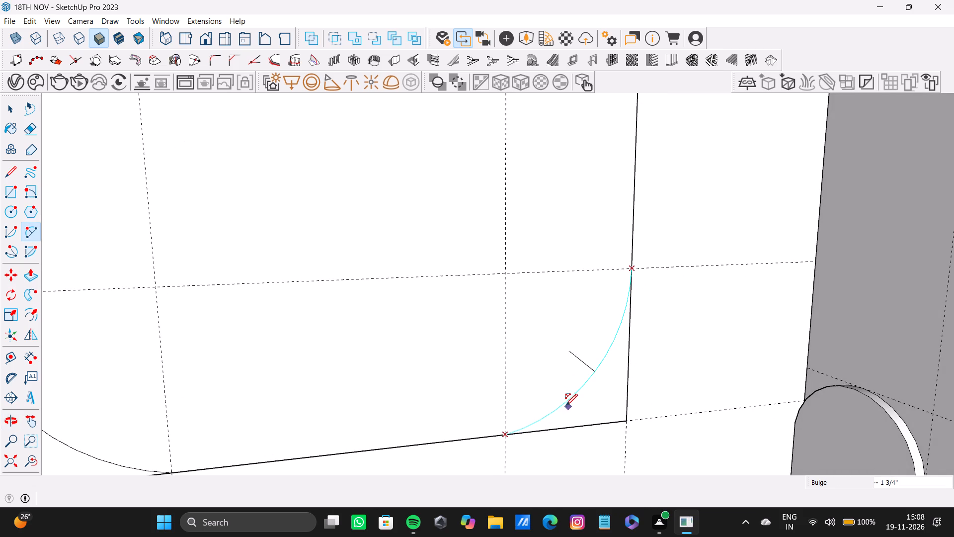
left_click(568, 408)
key("space")
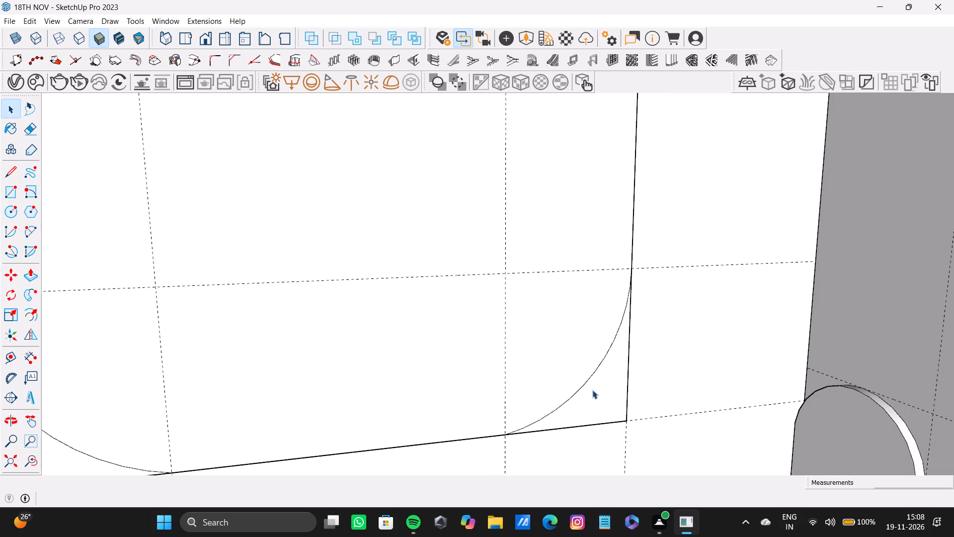
Delete the four straight edge segments outside the arcs at the panel's two lower corners.
middle_click_drag(592, 390, 583, 349)
key("space")
left_click(617, 350)
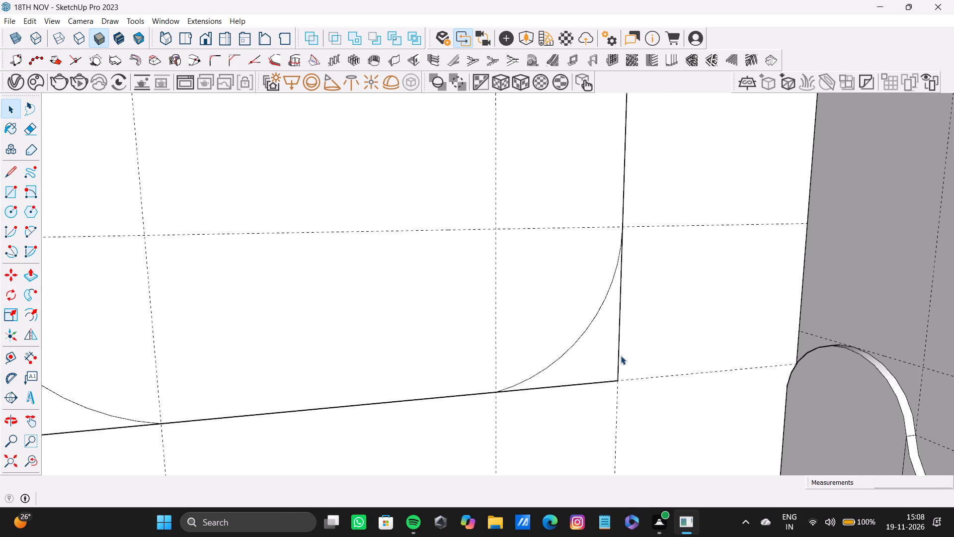
left_click(621, 356)
double_click(621, 358)
left_click(582, 384, "shift")
middle_click_drag(358, 338, 480, 290, "shift")
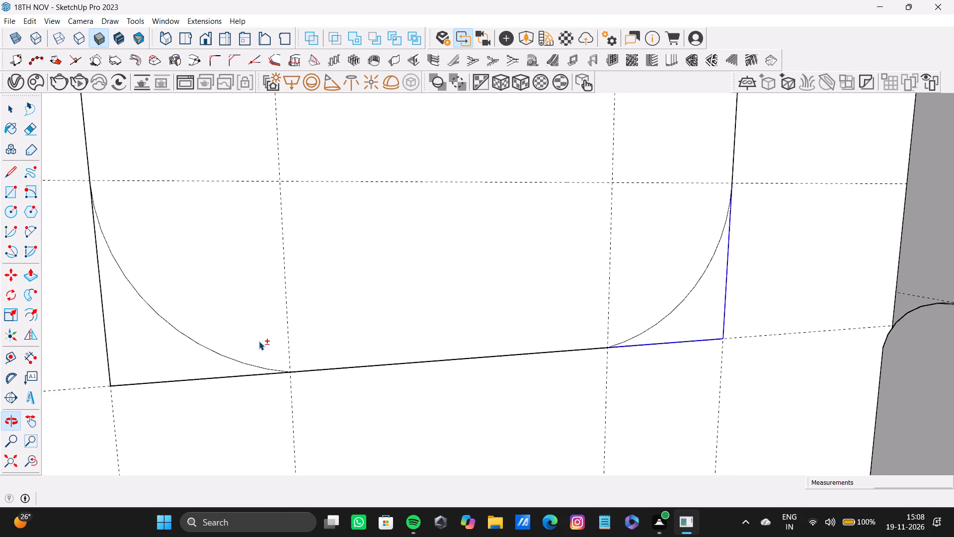
scroll(259, 341, "down", 3, "shift")
middle_click_drag(259, 341, 382, 324, "shift")
scroll(192, 344, "up", 5, "shift")
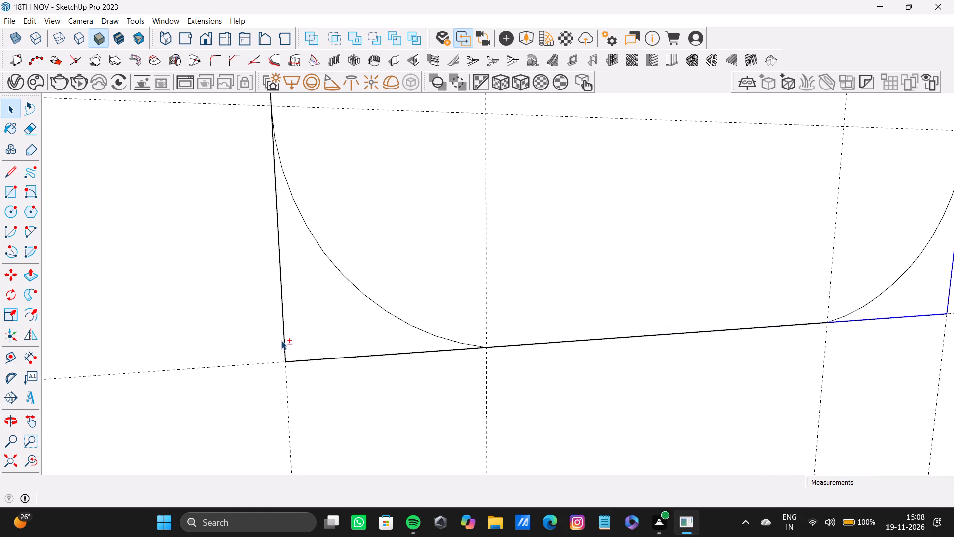
left_click(283, 342, "shift")
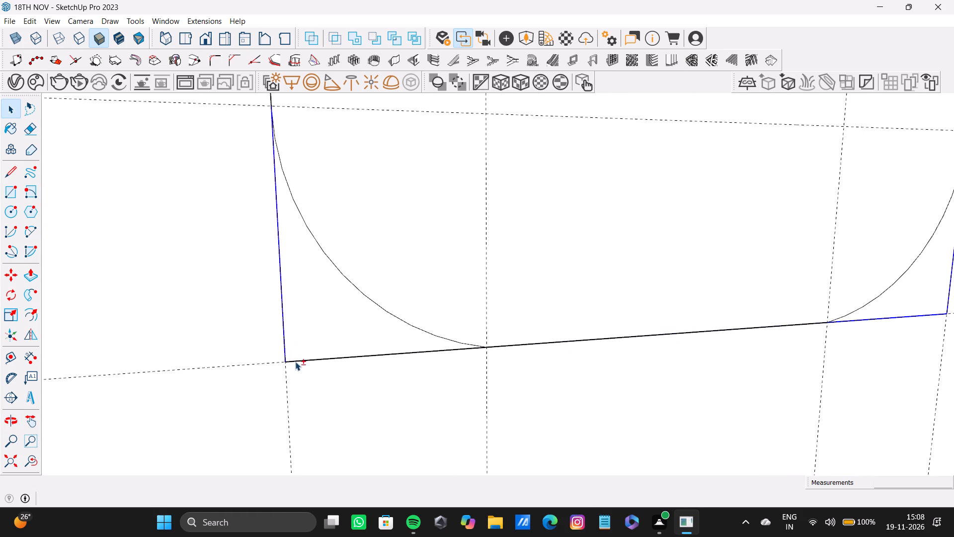
left_click(296, 362, "shift")
key("shift+Delete")
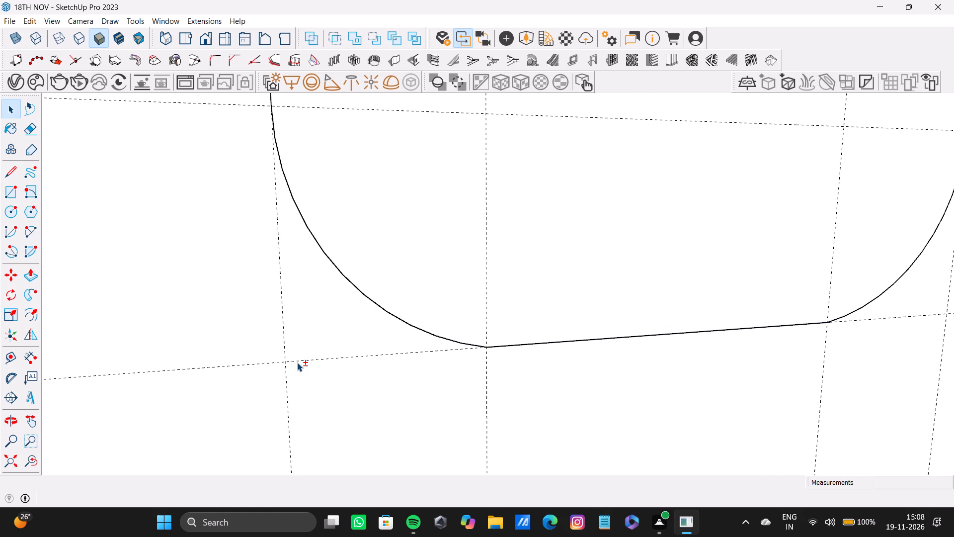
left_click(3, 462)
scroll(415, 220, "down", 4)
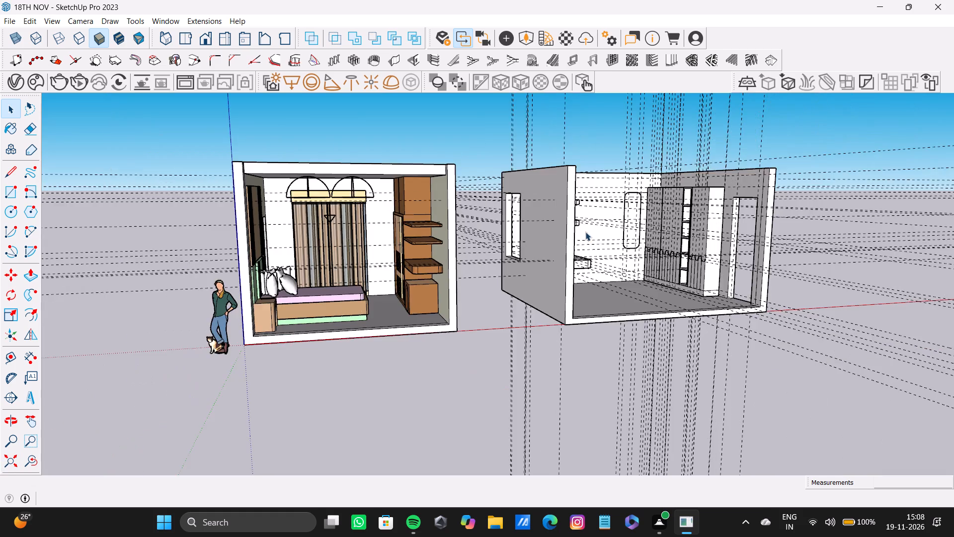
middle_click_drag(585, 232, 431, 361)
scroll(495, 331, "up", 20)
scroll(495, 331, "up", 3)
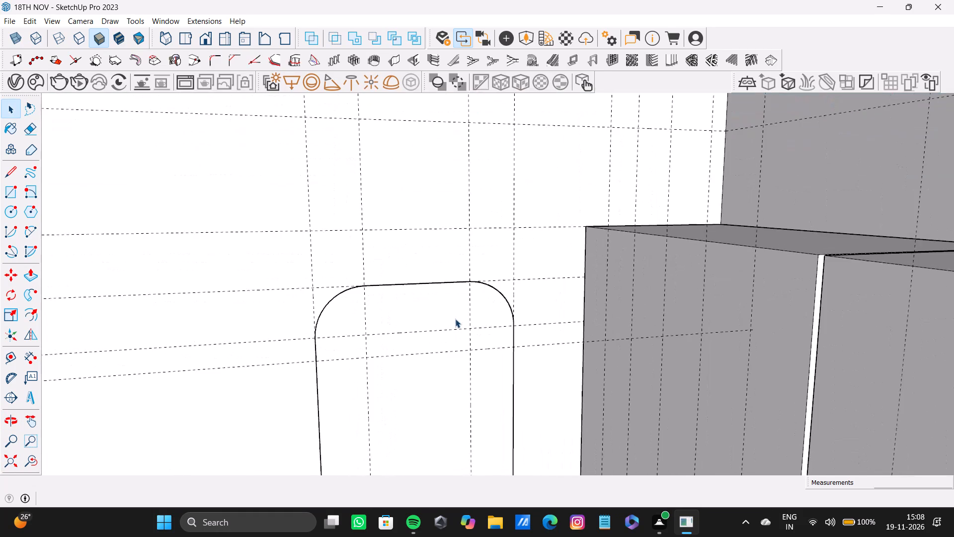
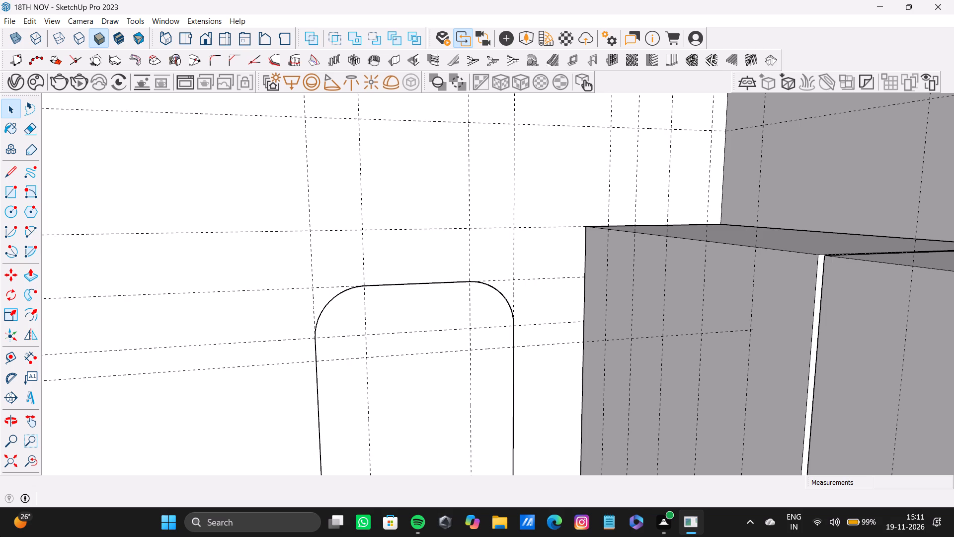
Push/Pull the tall rounded-corner panel's face out from the plain wall by about 3 3/8".
scroll(443, 354, "down", 9)
scroll(437, 346, "down", 20)
scroll(437, 346, "down", 6)
middle_click_drag(480, 383, 464, 406)
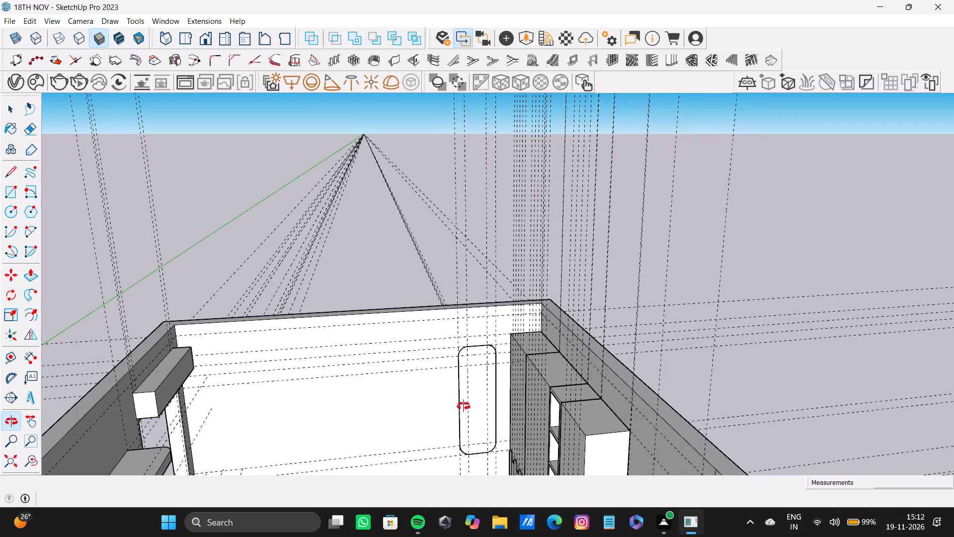
middle_click_drag(464, 406, 526, 414)
scroll(472, 369, "up", 17)
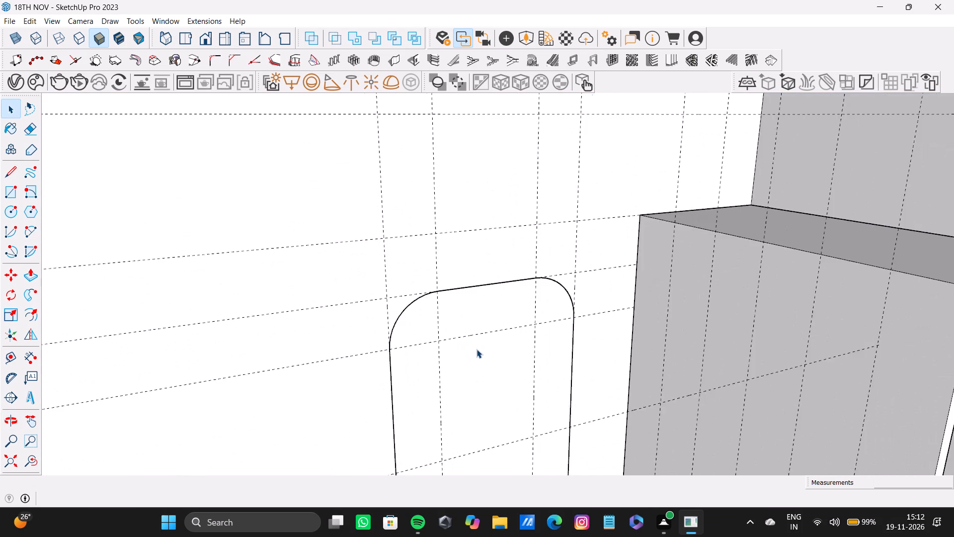
scroll(477, 349, "up", 2)
left_click(477, 349)
type("op")
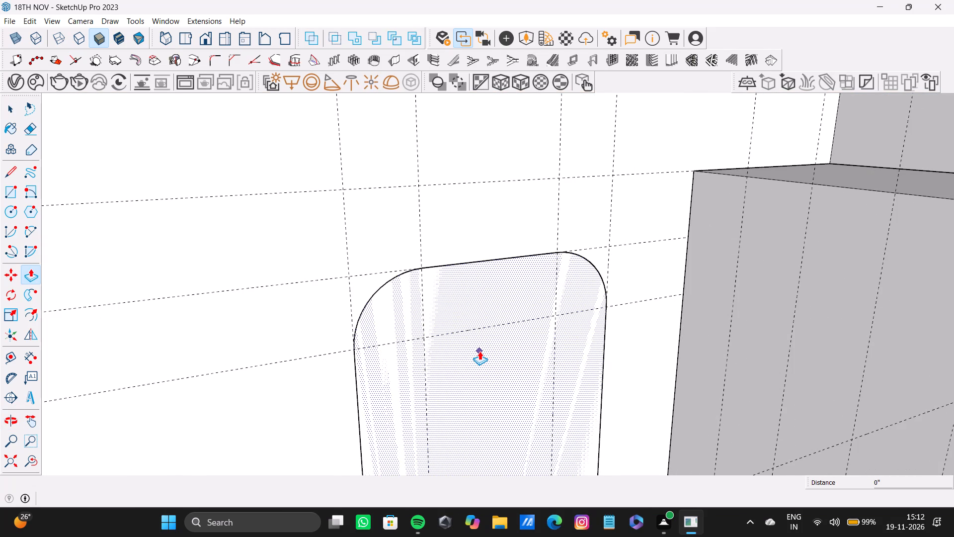
left_click(465, 318)
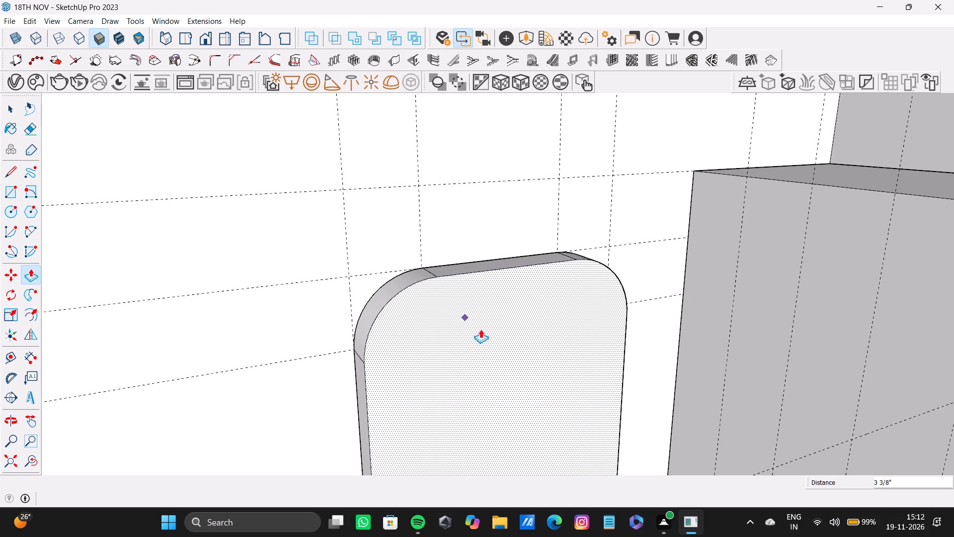
scroll(480, 329, "down", 4)
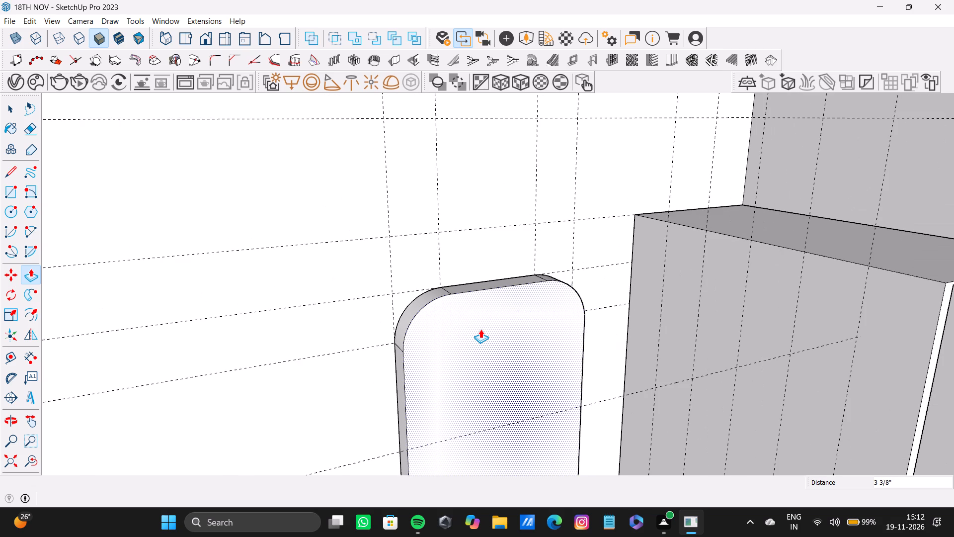
middle_click_drag(480, 325, 452, 321)
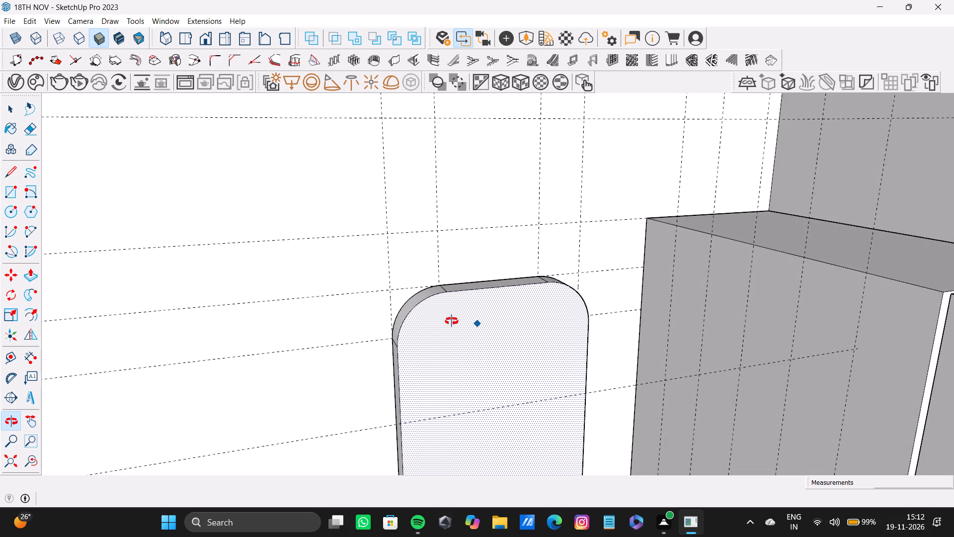
middle_click_drag(452, 321, 451, 321)
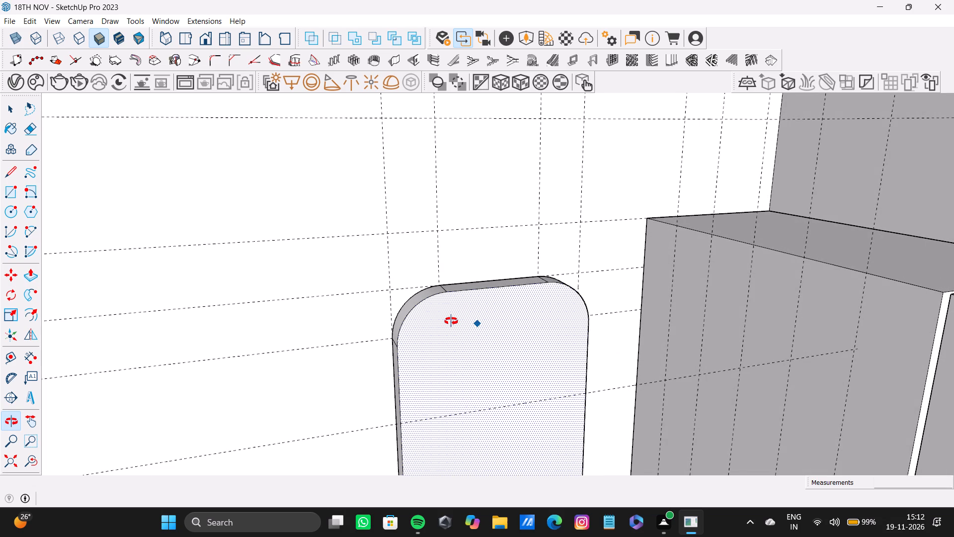
middle_click_drag(451, 321, 450, 321)
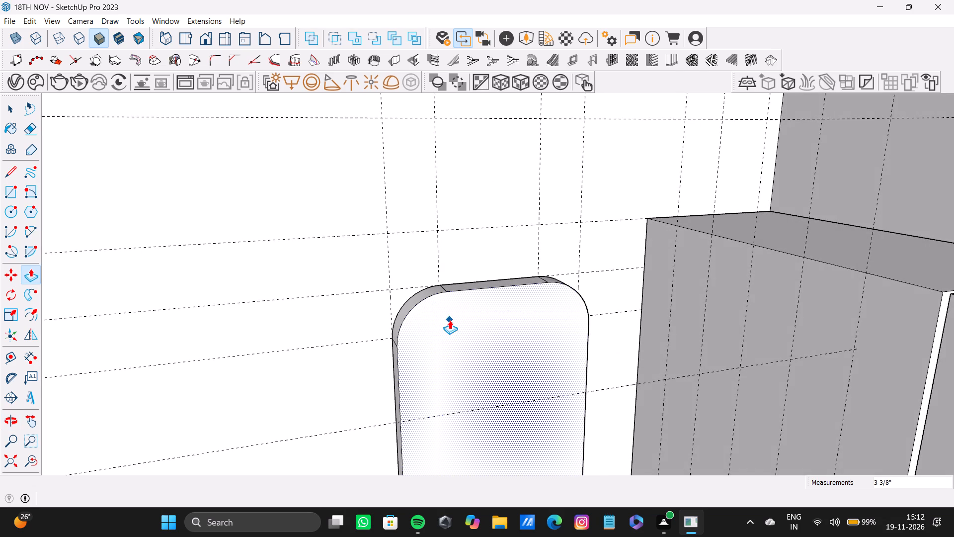
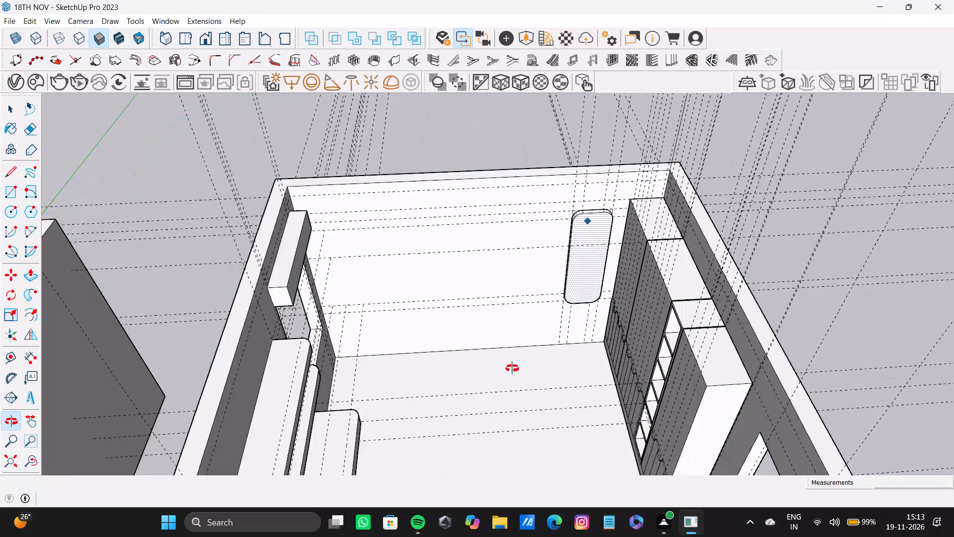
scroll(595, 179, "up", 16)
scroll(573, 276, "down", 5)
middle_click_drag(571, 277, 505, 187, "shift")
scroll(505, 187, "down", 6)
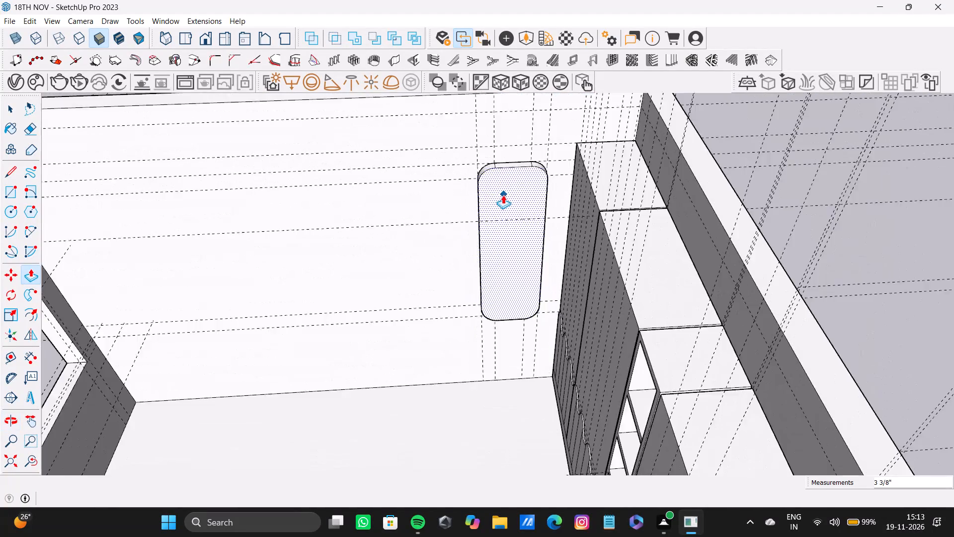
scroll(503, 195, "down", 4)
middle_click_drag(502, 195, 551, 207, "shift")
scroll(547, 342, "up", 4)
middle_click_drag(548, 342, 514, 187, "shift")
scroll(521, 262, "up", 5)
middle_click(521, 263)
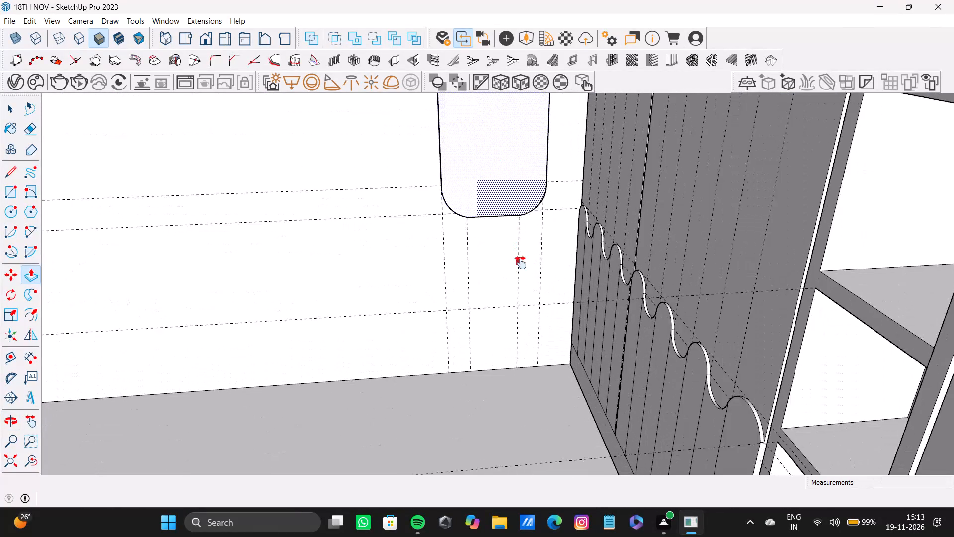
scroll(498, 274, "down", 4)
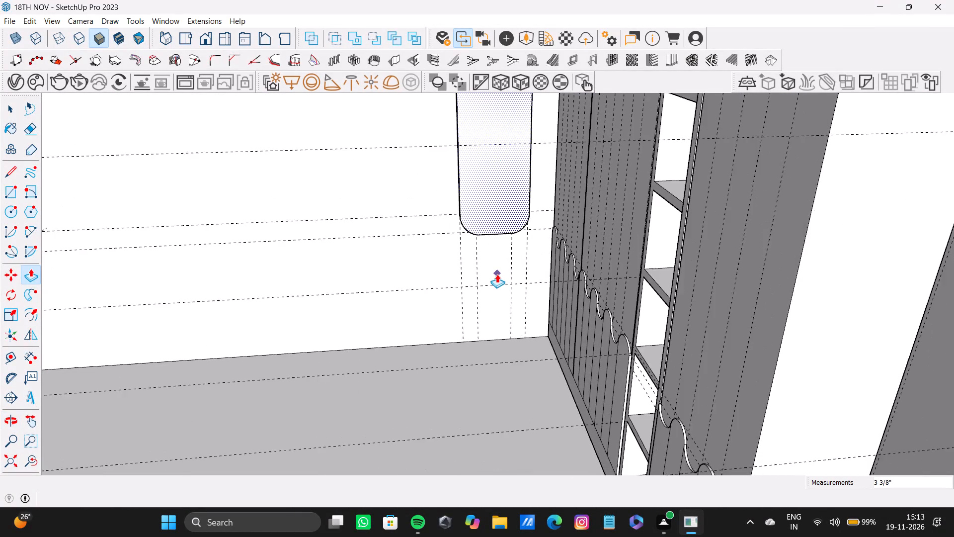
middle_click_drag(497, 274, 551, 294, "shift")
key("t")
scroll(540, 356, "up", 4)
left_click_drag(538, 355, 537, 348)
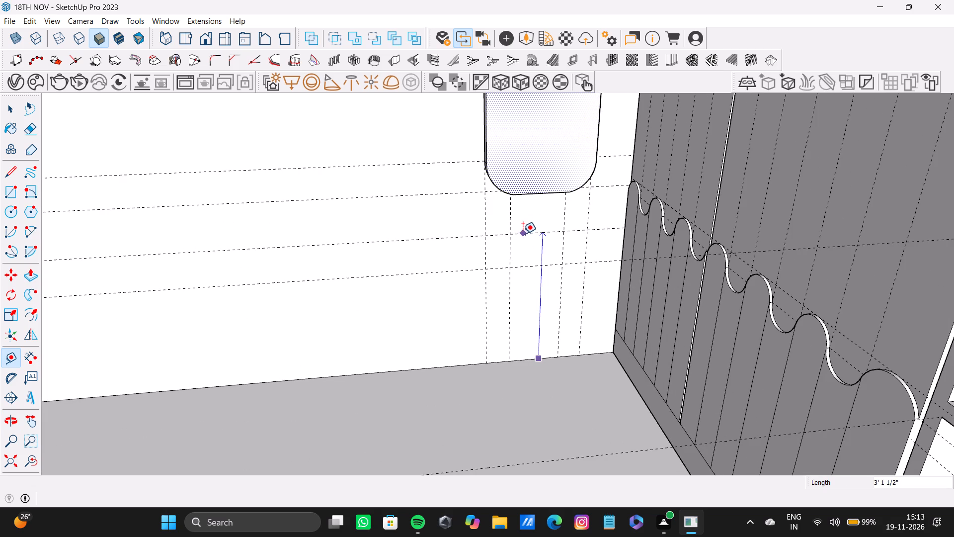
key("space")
Place a vertical guide on the plain wall about 9" from the tall rounded panel's side edge, away from the wave-detailed cabinets.
scroll(523, 234, "down", 5)
middle_click_drag(523, 234, 603, 312)
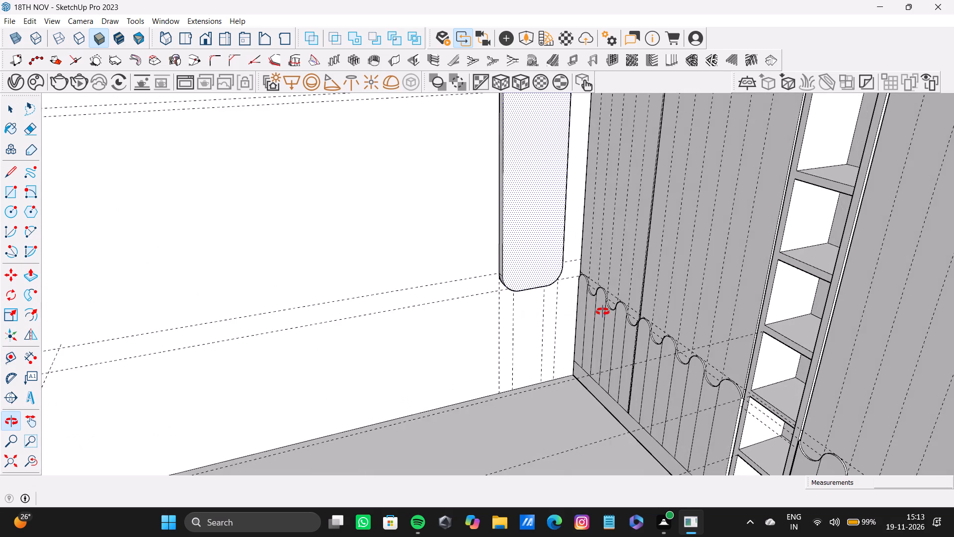
middle_click_drag(603, 312, 609, 348)
key("t")
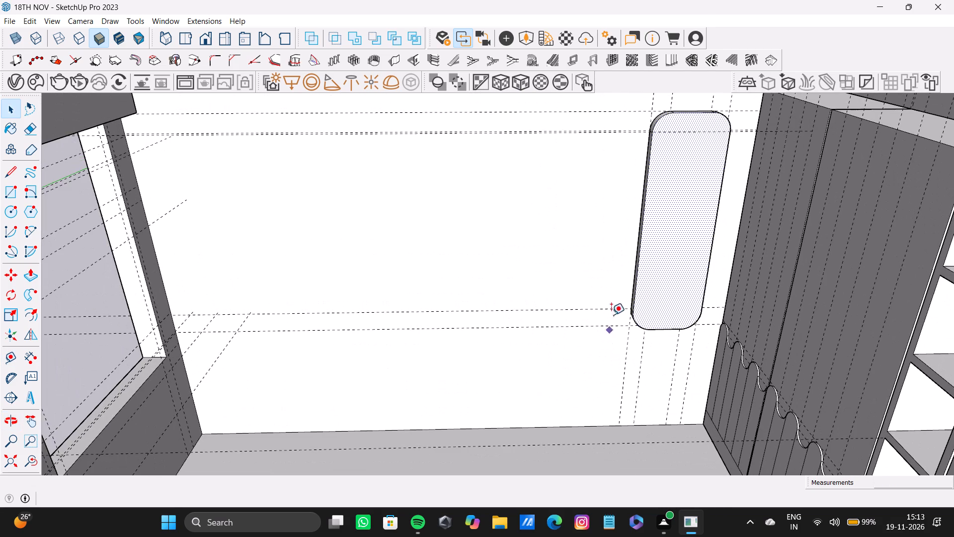
scroll(638, 239, "up", 9)
middle_click_drag(632, 251, 648, 255)
left_click(641, 256)
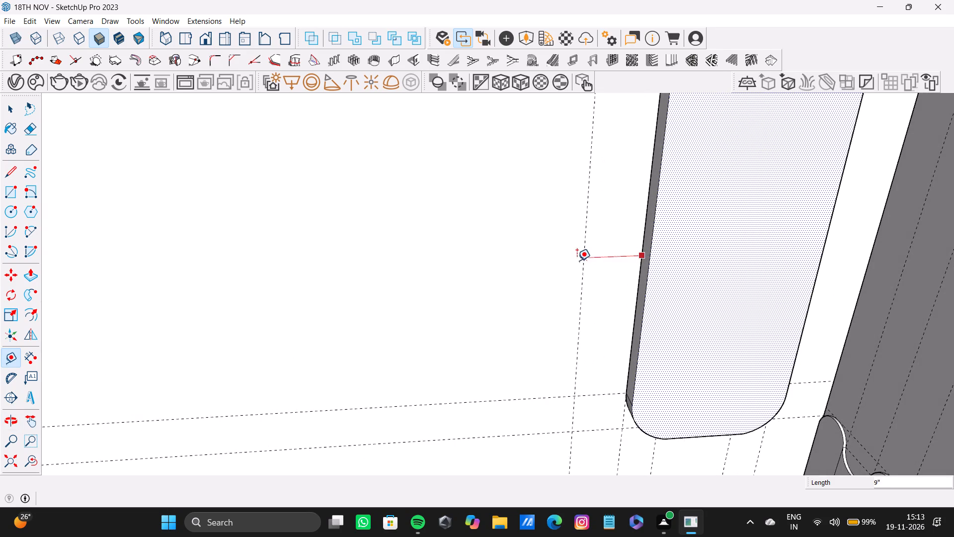
left_click(577, 261)
Place a second vertical guide about 1' 10 3/16" beyond the new one, farther from the tall panel.
scroll(580, 321, "down", 4)
middle_click_drag(580, 321, 581, 179)
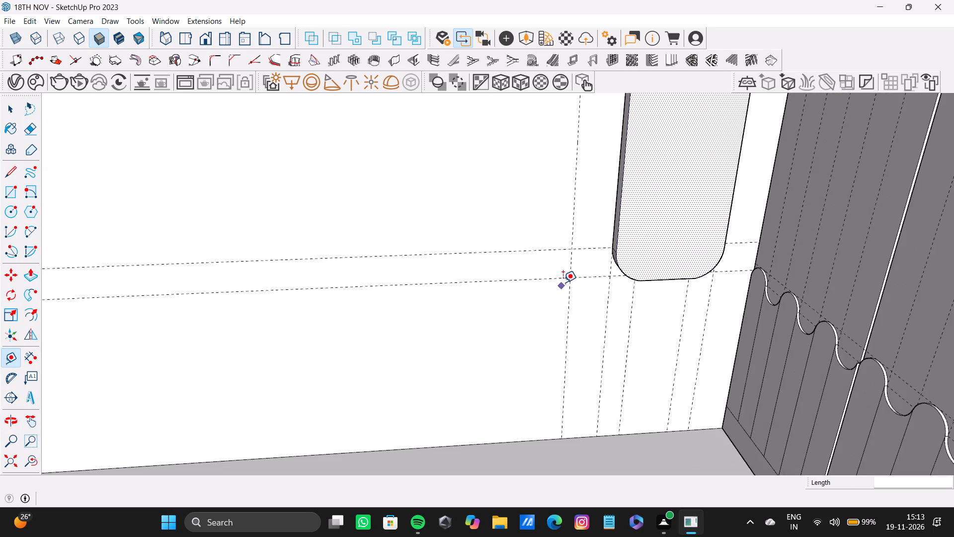
left_click_drag(570, 287, 563, 289)
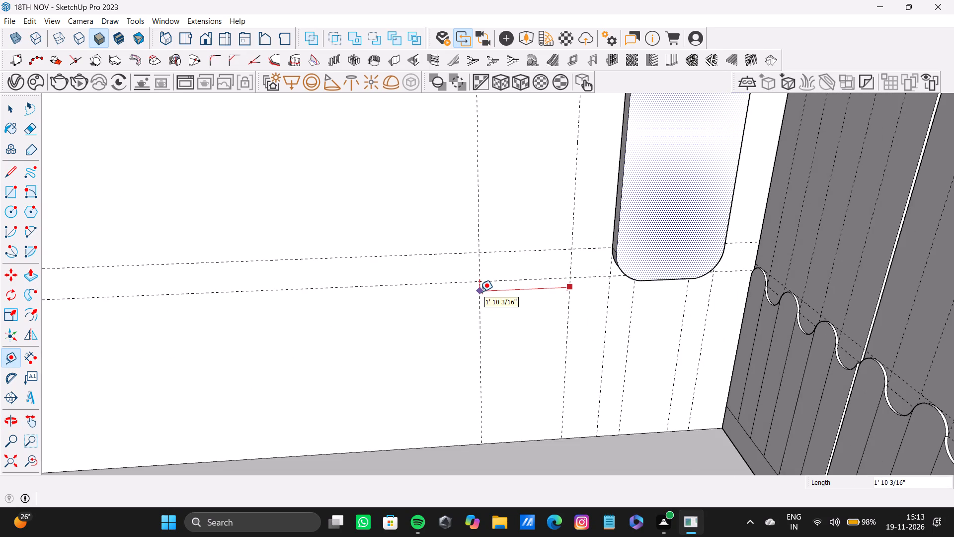
left_click(479, 292)
Place a third vertical guide about 8' 8 15/16" from the second one, toward the window-side end of the plain wall.
scroll(480, 297, "down", 4, "shift")
middle_click_drag(482, 295, 619, 300, "shift")
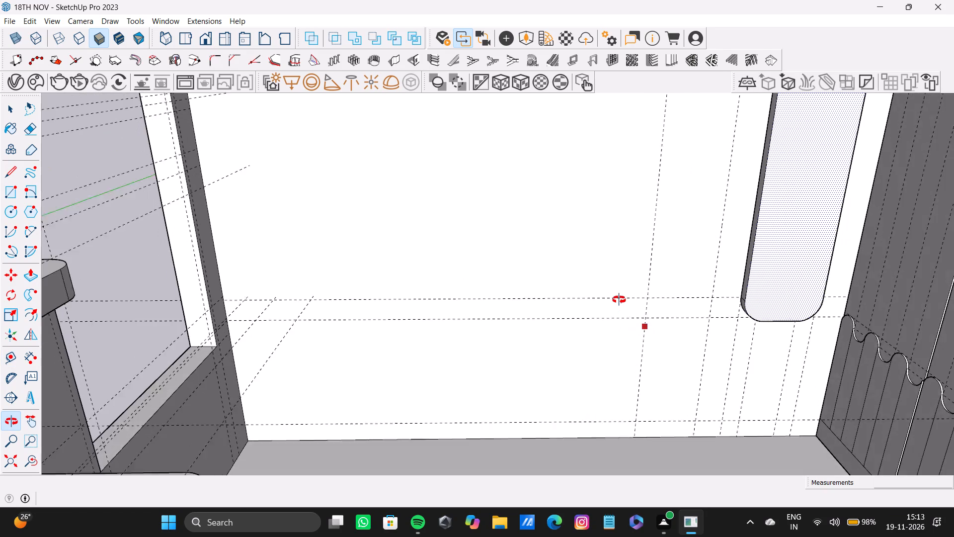
middle_click_drag(619, 300, 560, 315, "shift")
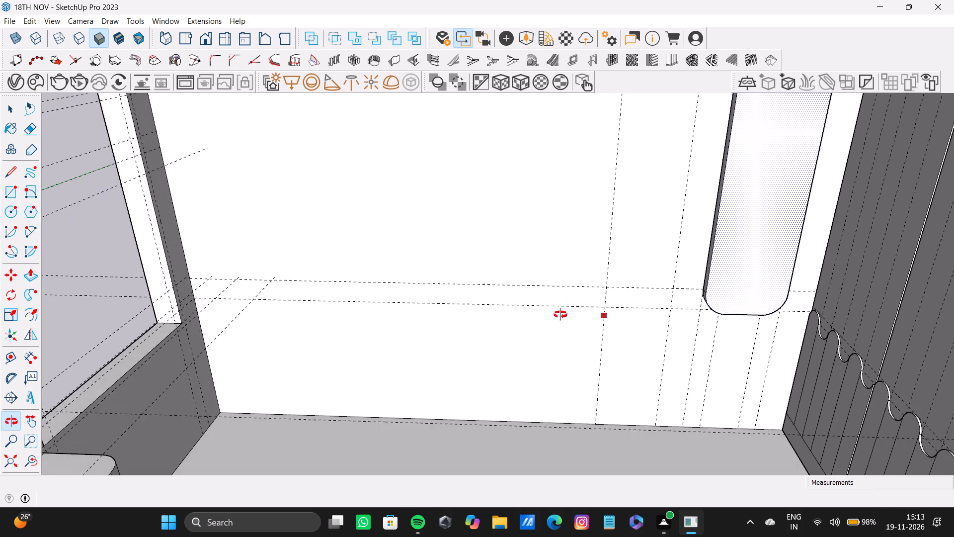
middle_click_drag(560, 315, 578, 300, "shift")
scroll(574, 204, "down", 5)
middle_click_drag(573, 204, 542, 291, "shift")
scroll(586, 251, "up", 3)
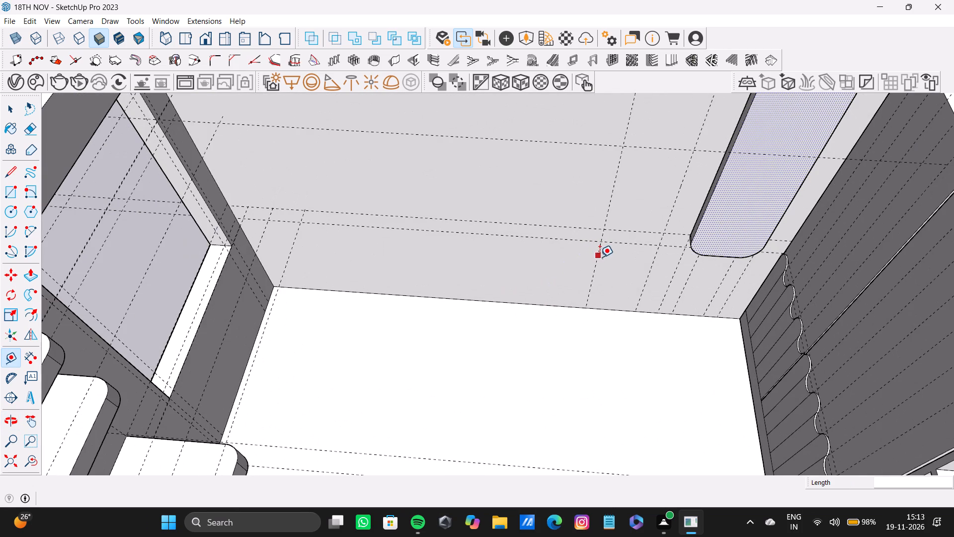
left_click(600, 257)
left_click(334, 229)
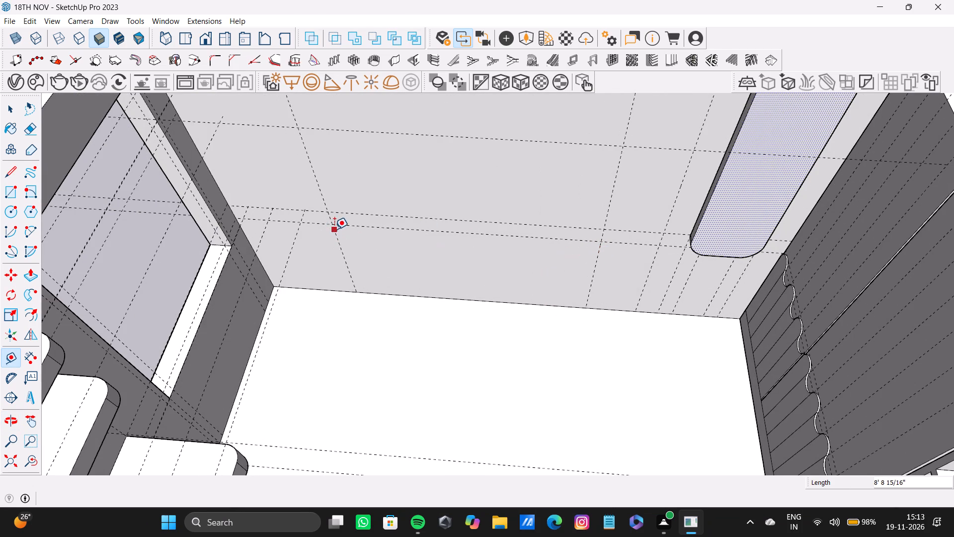
Draw a rectangle about 1' 10 3/16" by 4' 8 5/16" between the two guides beside the tall panel, from the upper horizontal guide to the floor.
scroll(334, 229, "down", 4)
middle_click_drag(339, 227, 269, 74, "shift")
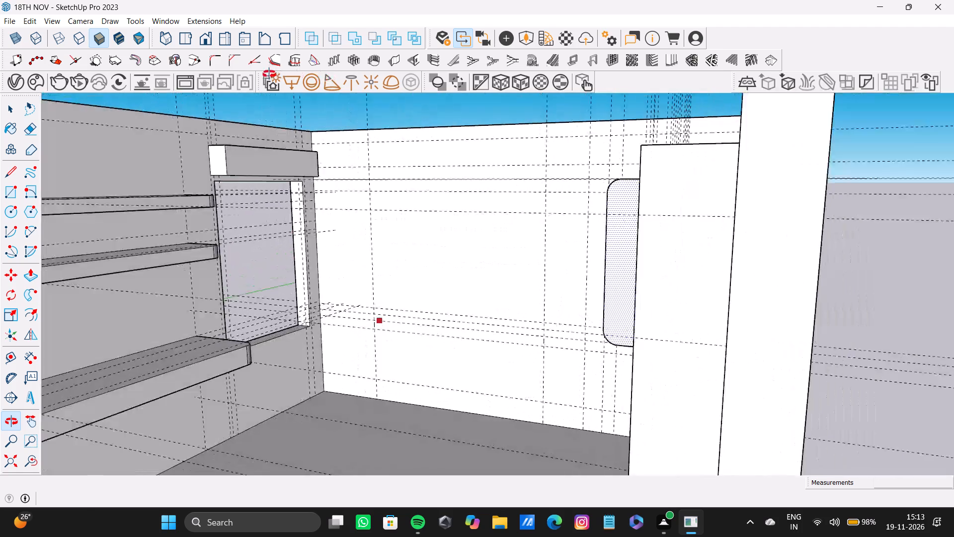
middle_click_drag(269, 74, 419, 91, "shift")
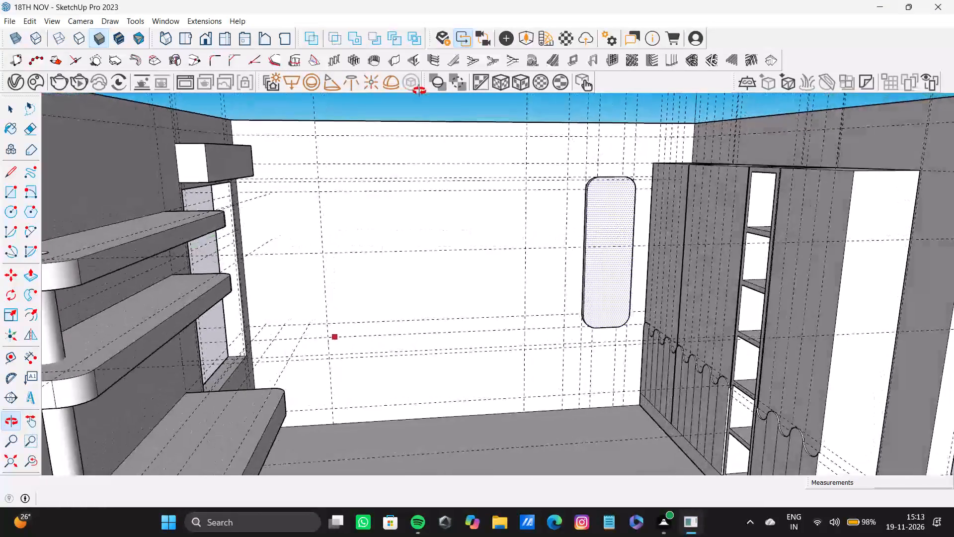
middle_click_drag(419, 91, 370, 144, "shift")
scroll(430, 189, "down", 1, "shift")
middle_click_drag(430, 189, 432, 241, "shift")
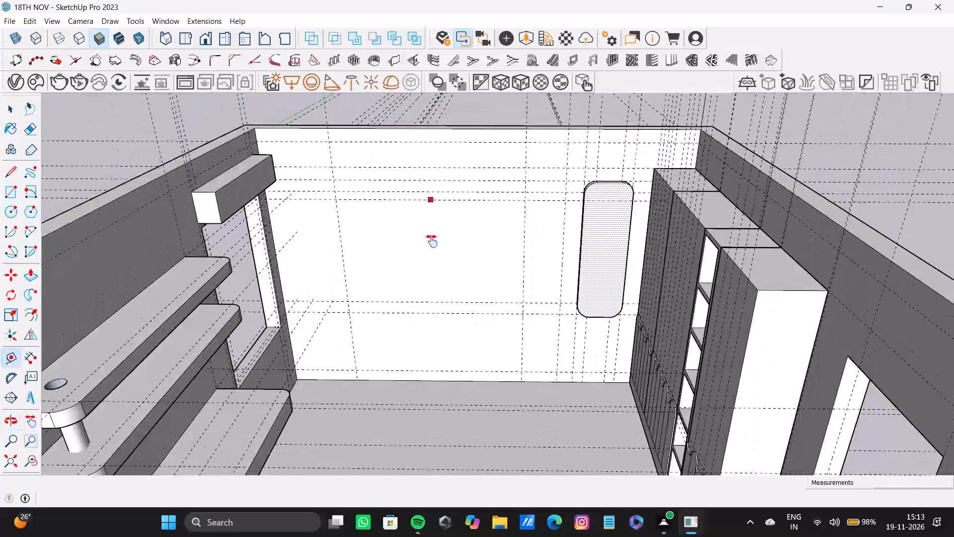
middle_click_drag(432, 241, 415, 197, "shift")
scroll(463, 279, "up", 5)
middle_click_drag(511, 336, 510, 336, "shift")
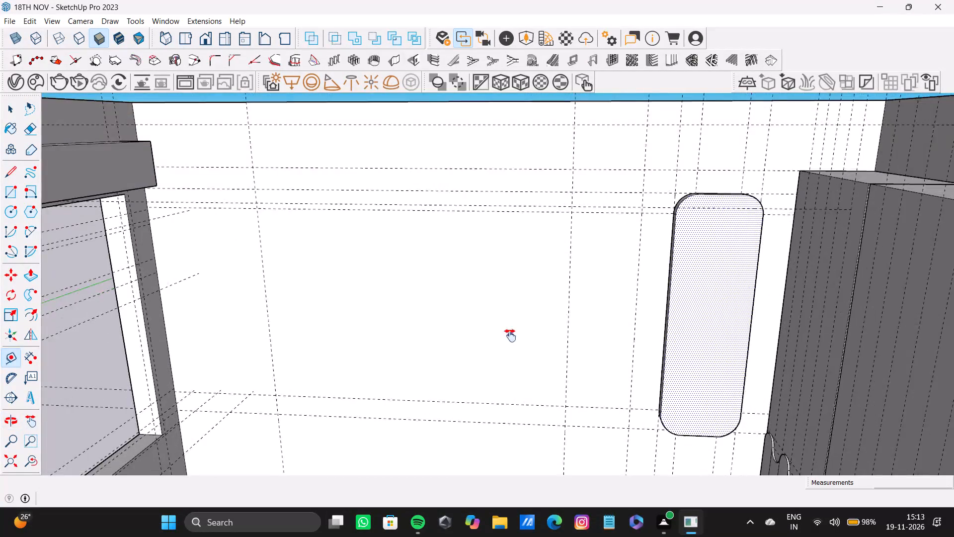
middle_click_drag(510, 336, 497, 286, "shift")
scroll(497, 286, "down", 2)
middle_click_drag(496, 285, 497, 334, "shift")
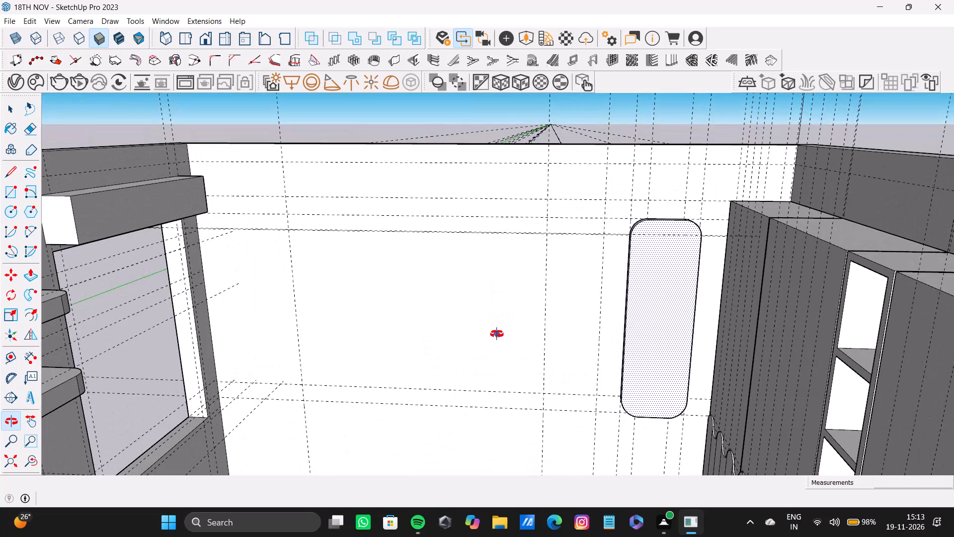
middle_click_drag(497, 334, 546, 437, "shift")
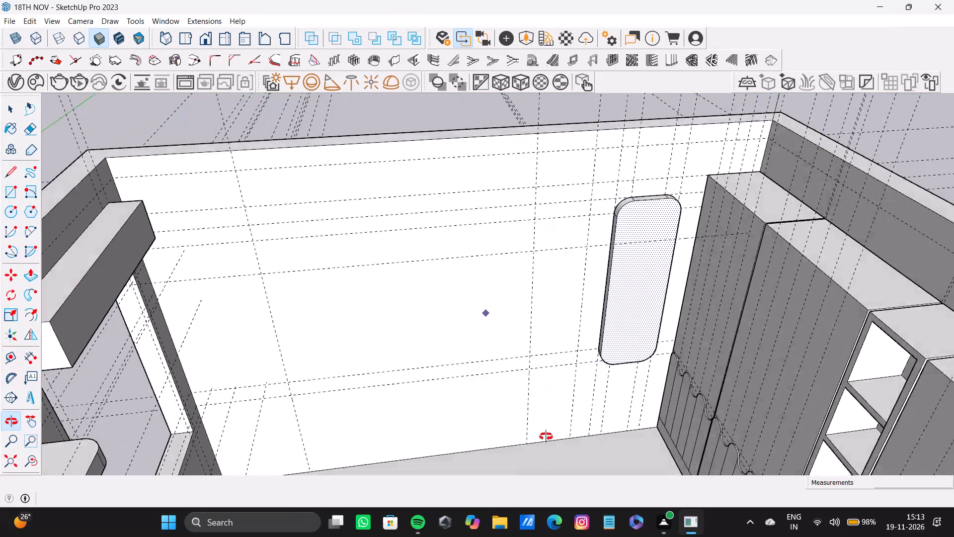
middle_click_drag(546, 437, 538, 450, "shift")
scroll(538, 367, "up", 8)
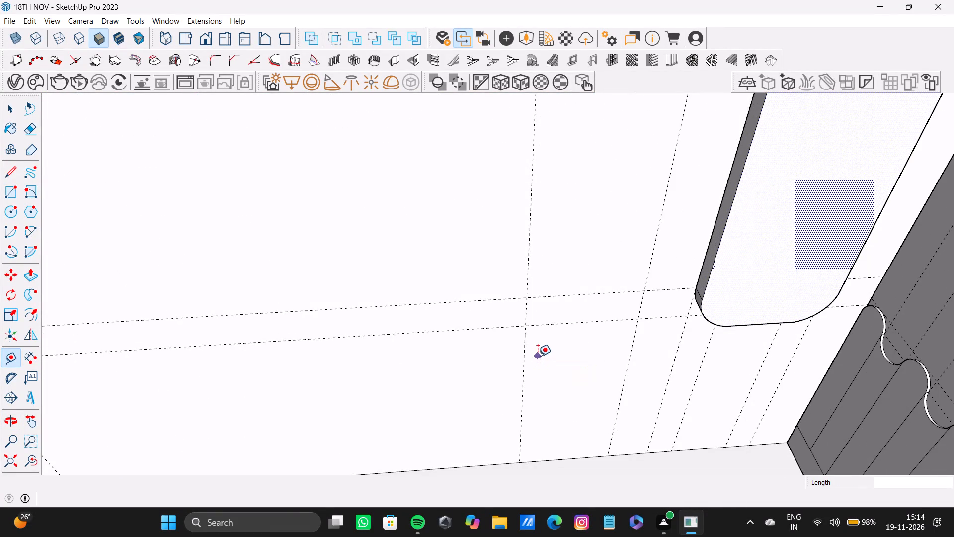
key("r")
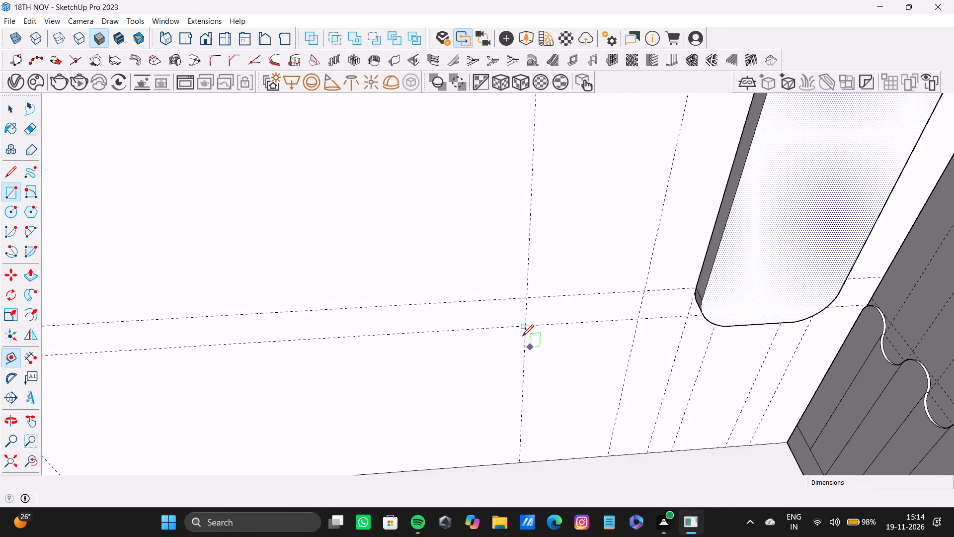
left_click(528, 299)
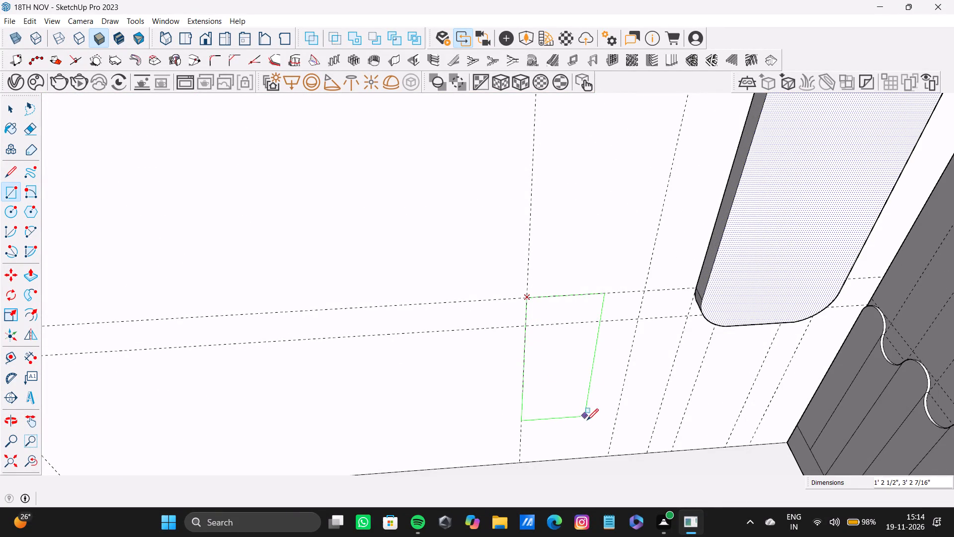
left_click(608, 453)
key("space")
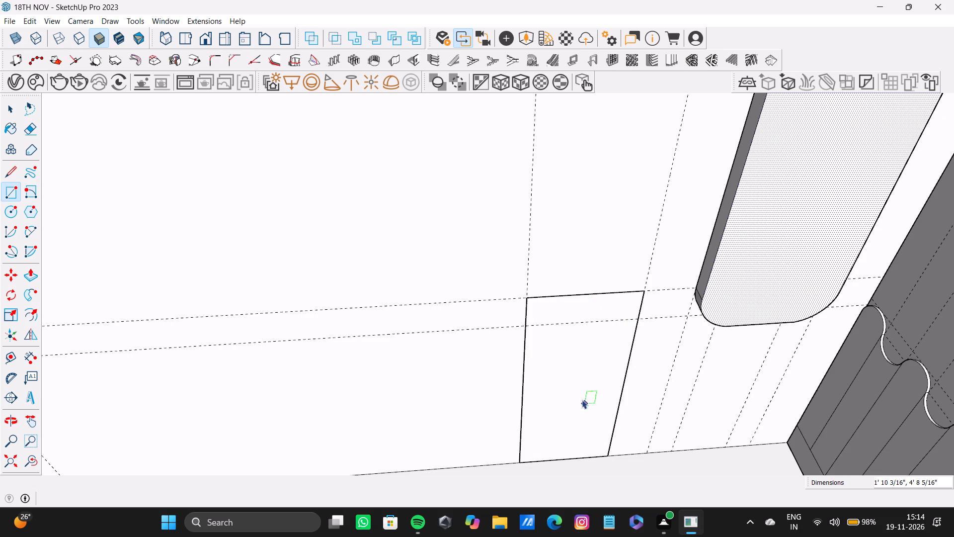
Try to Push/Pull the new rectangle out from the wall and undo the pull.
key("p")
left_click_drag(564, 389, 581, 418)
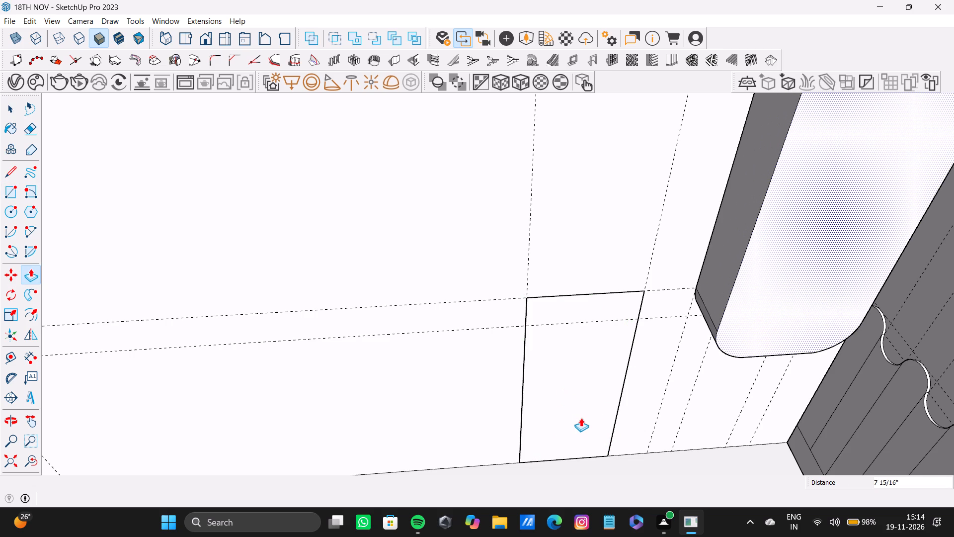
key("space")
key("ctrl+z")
Push/Pull the new rectangle out from the wall by about 11 7/16" and a further 1' 4 5/16" to form a floor-standing box.
key("space")
left_click(567, 393)
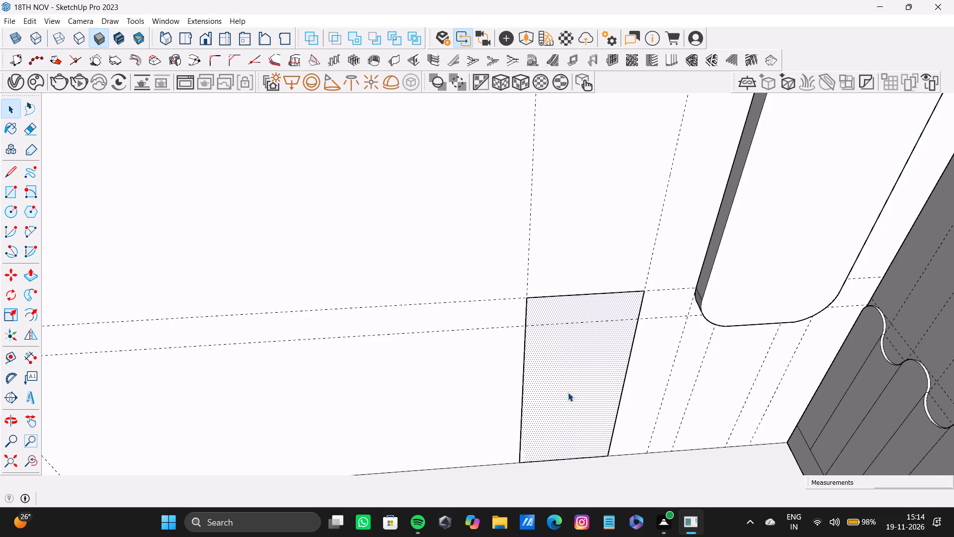
key("p")
left_click_drag(568, 394, 583, 438)
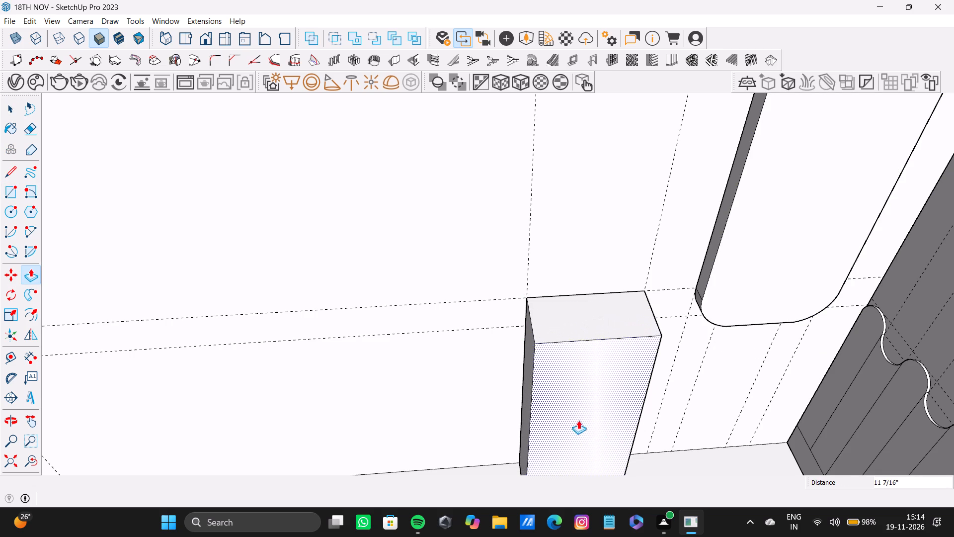
scroll(578, 420, "down", 4)
middle_click_drag(577, 419, 595, 383, "shift")
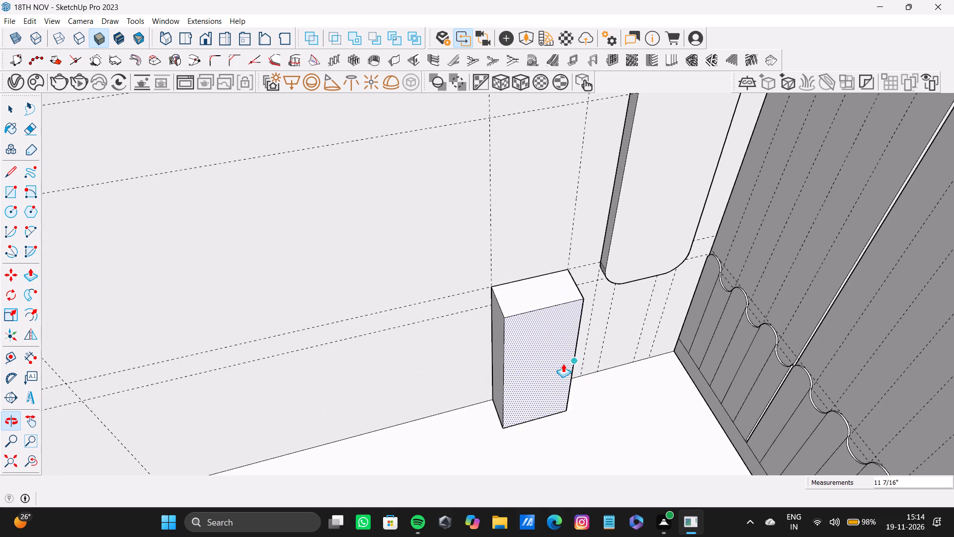
left_click_drag(527, 359, 541, 410)
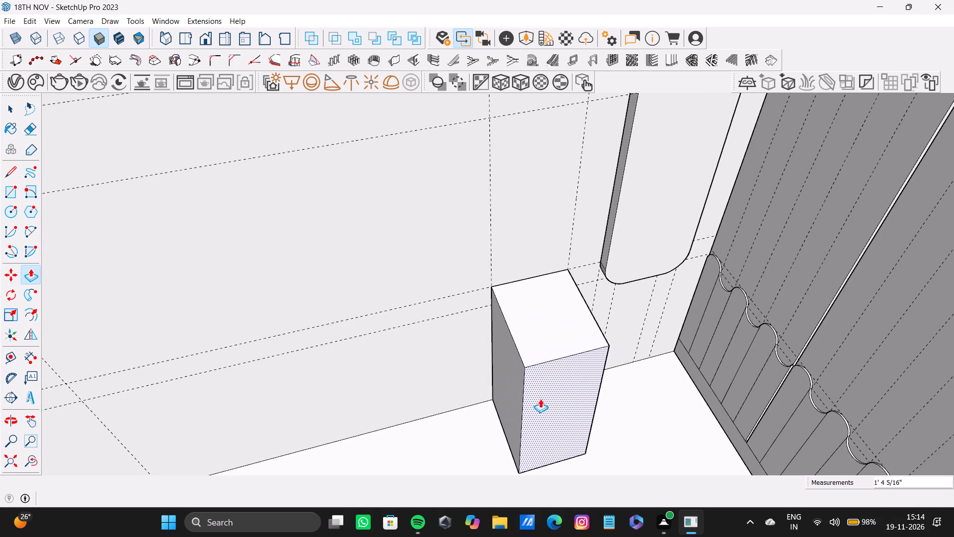
Widen the box by pulling its side face outward toward the wave-detailed cabinets.
middle_click_drag(540, 399, 455, 422)
scroll(583, 353, "up", 4)
middle_click_drag(583, 350, 477, 350)
scroll(534, 364, "up", 4)
key("space")
left_click(528, 391)
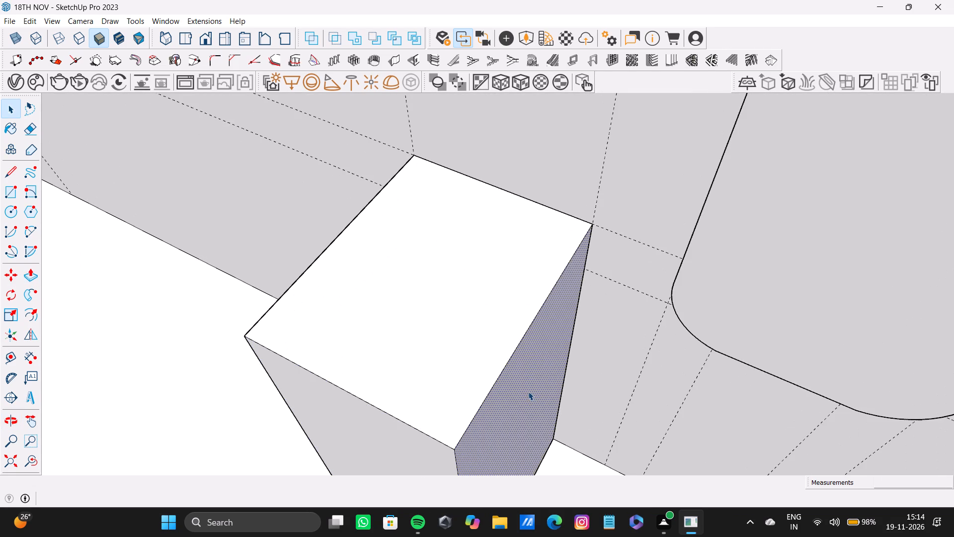
key("p")
left_click_drag(524, 386, 588, 406)
key("space")
Lower the box's top face to about the level of the tall panel's bottom edge.
scroll(534, 392, "down", 4)
middle_click_drag(474, 400, 738, 287)
scroll(574, 277, "down", 4)
middle_click_drag(561, 301, 380, 127, "shift")
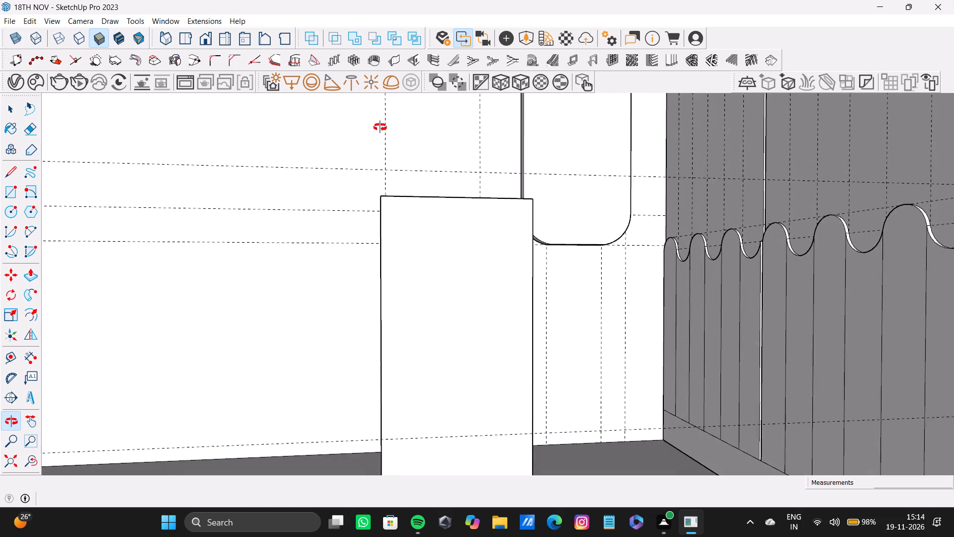
middle_click_drag(380, 127, 389, 270, "shift")
key("space")
left_click(437, 234)
key("p")
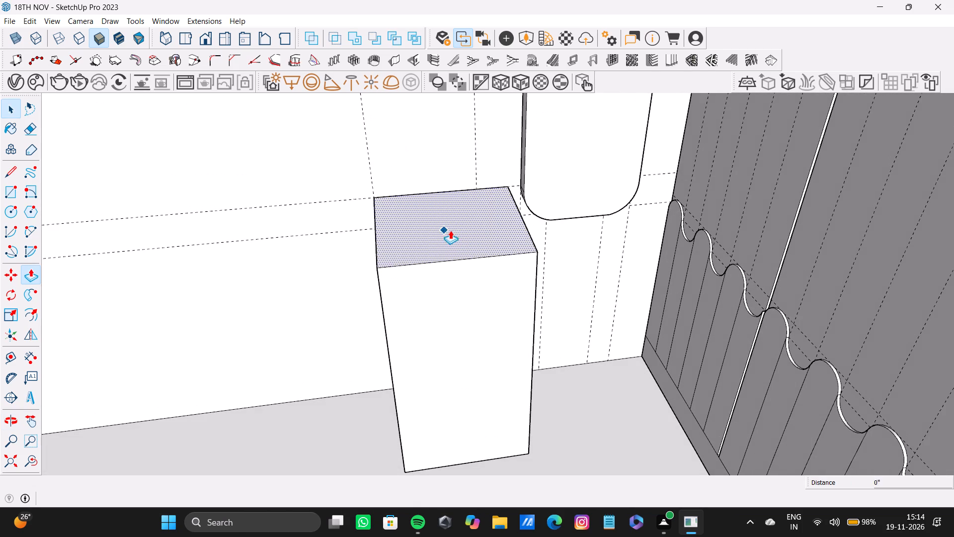
left_click_drag(451, 230, 469, 257)
key("space")
Examine the box's height and proportions against the tall panel and the wave-detailed cabinets from several angles.
scroll(471, 251, "down", 4)
middle_click_drag(482, 259, 430, 155)
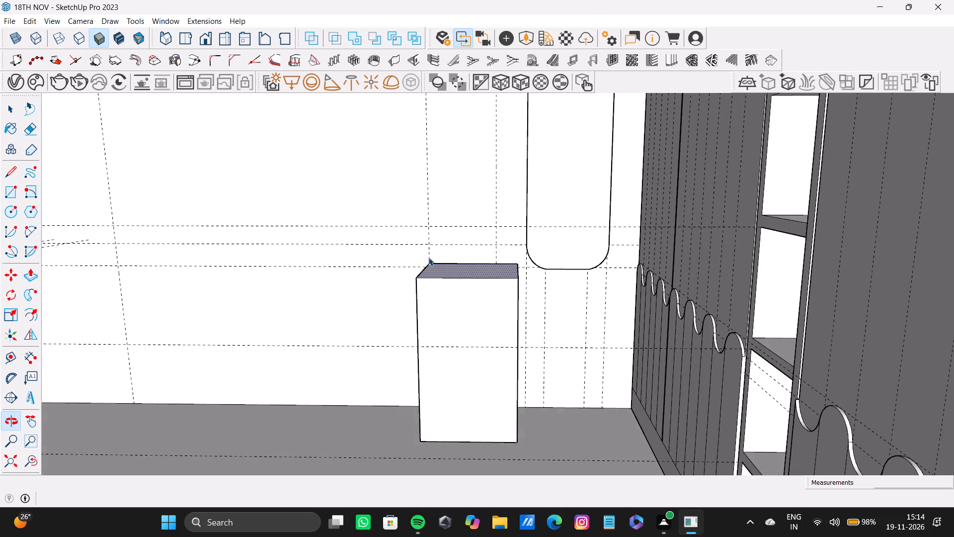
scroll(428, 259, "up", 6)
middle_click_drag(433, 265, 452, 316)
scroll(457, 281, "down", 5)
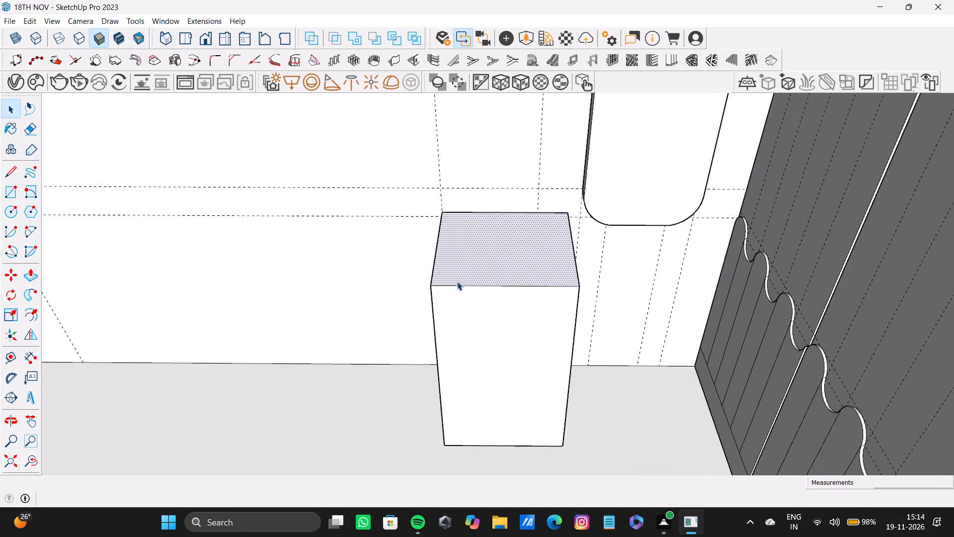
middle_click_drag(457, 281, 447, 195)
middle_click_drag(468, 327, 680, 242)
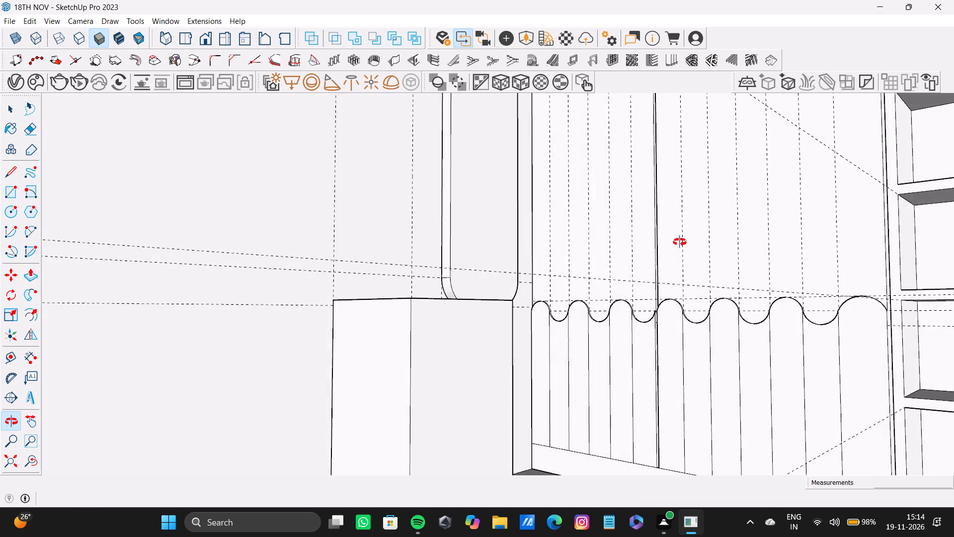
middle_click_drag(680, 242, 500, 343)
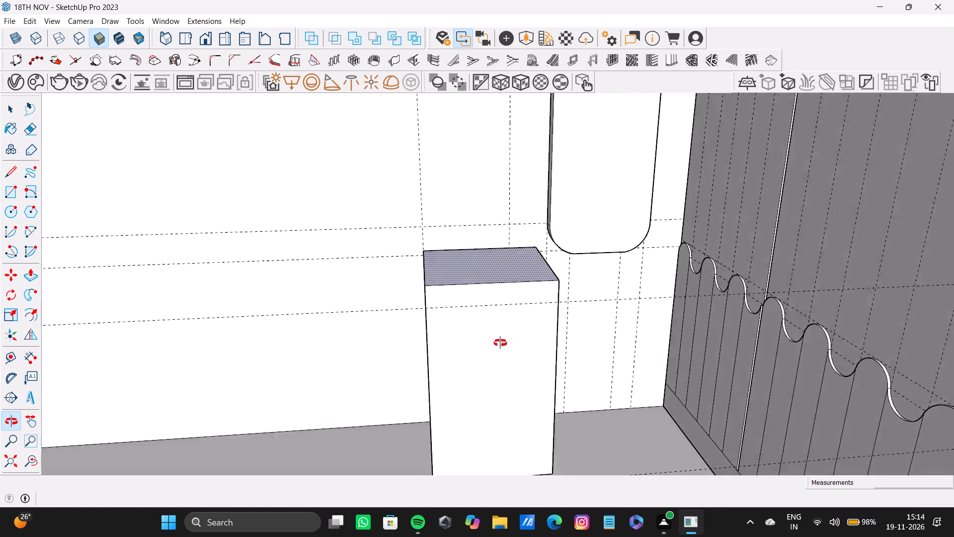
Offset guides 3" inward from both side edges and the front edge of the box's top face.
middle_click_drag(500, 343, 494, 348)
key("t")
scroll(441, 257, "up", 7)
middle_click_drag(436, 253, 428, 326)
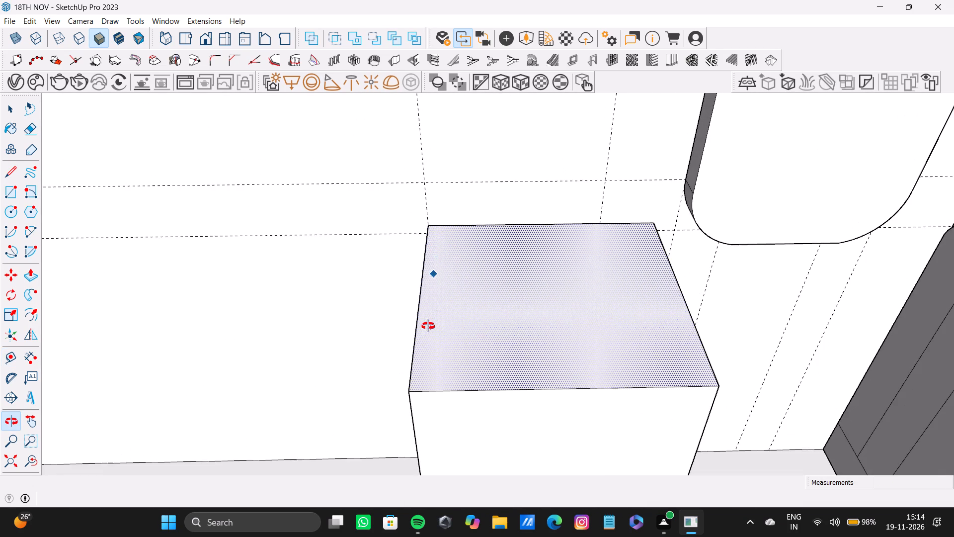
middle_click_drag(428, 326, 429, 327)
left_click_drag(418, 325, 430, 325)
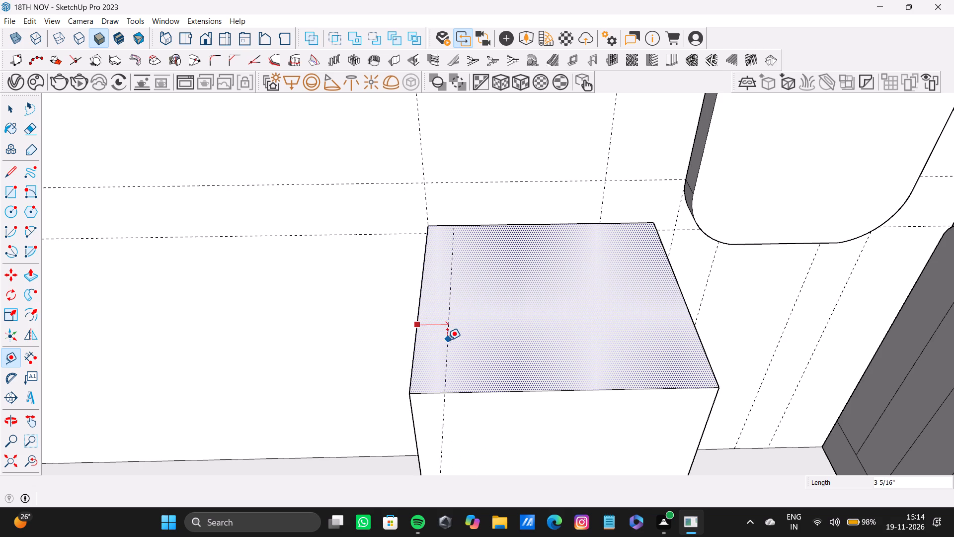
key("3")
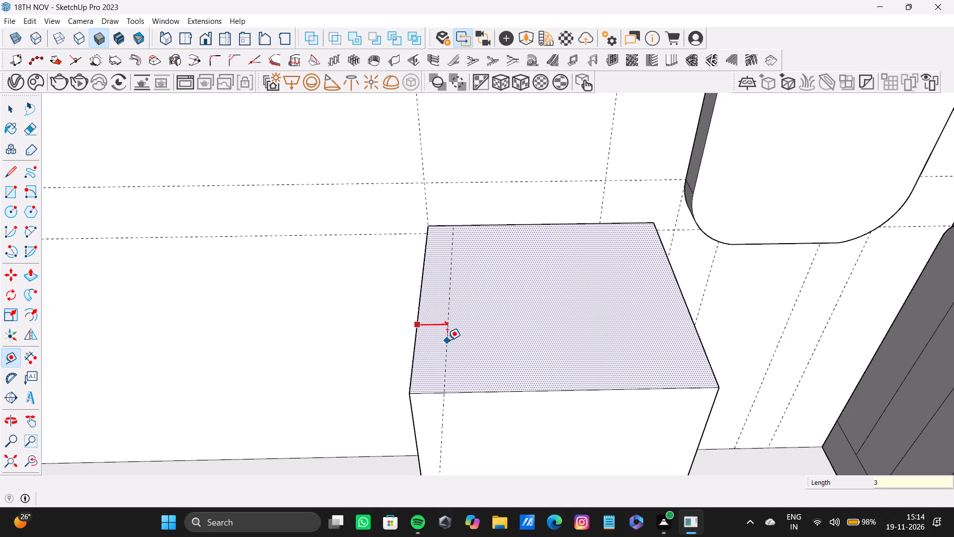
key("shift+quotedbl")
key("Return")
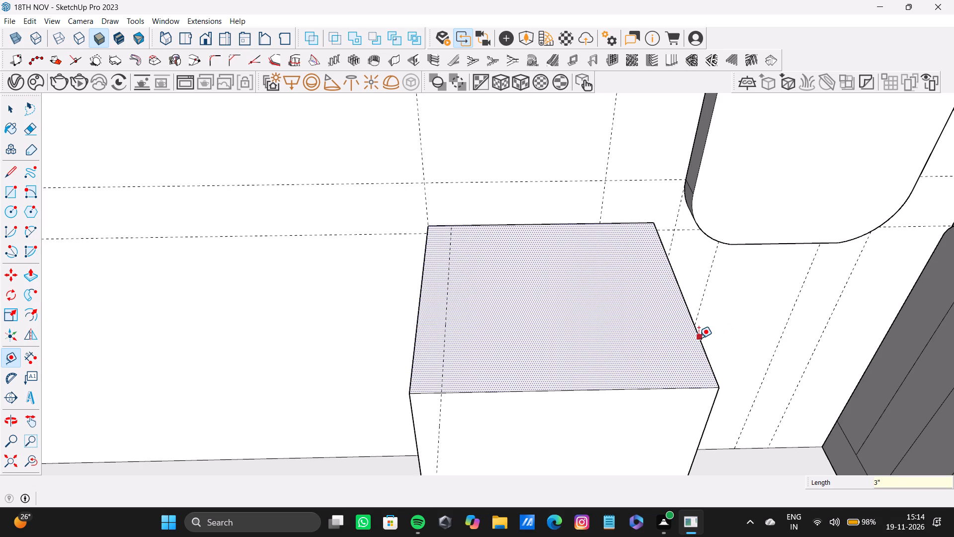
left_click(699, 338)
type("3\"")
key("Return")
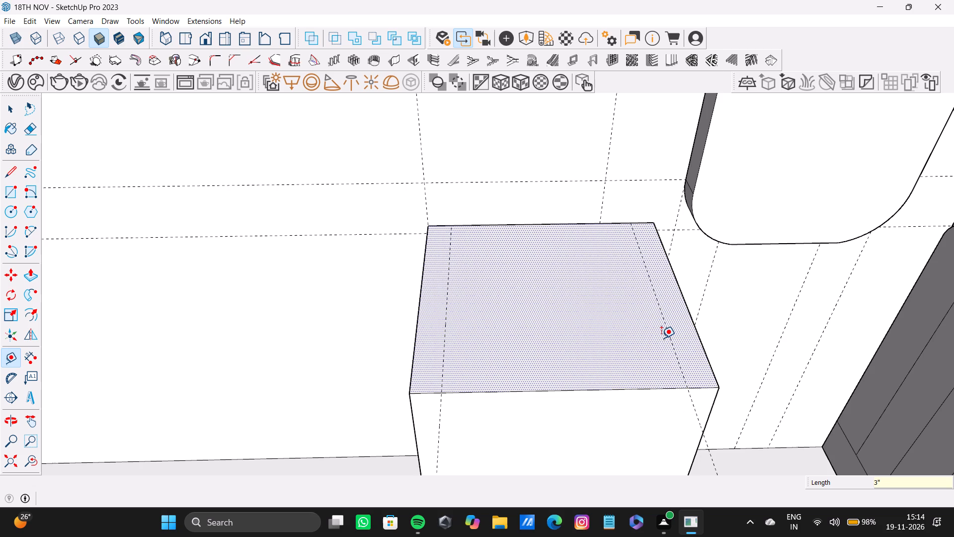
left_click(636, 388)
type("3\"")
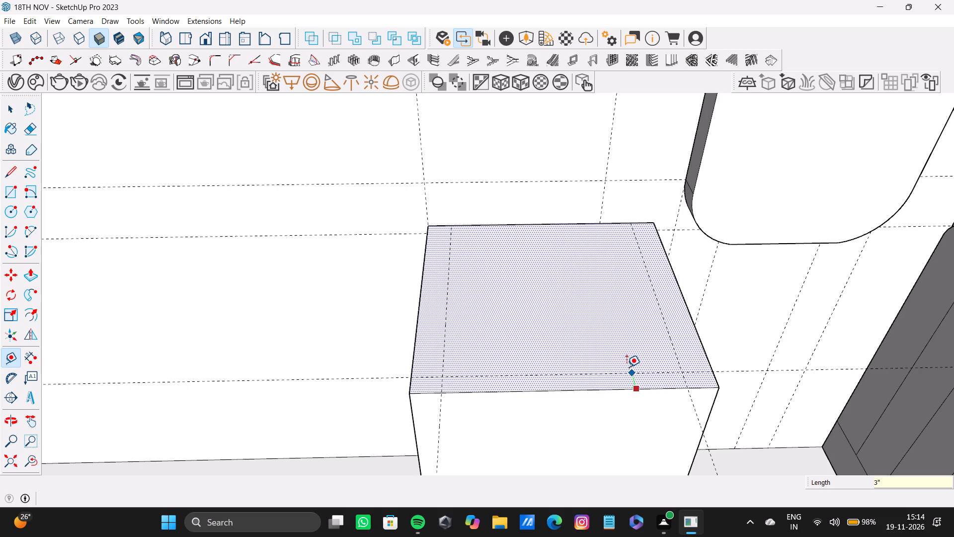
key("Return")
key("space")
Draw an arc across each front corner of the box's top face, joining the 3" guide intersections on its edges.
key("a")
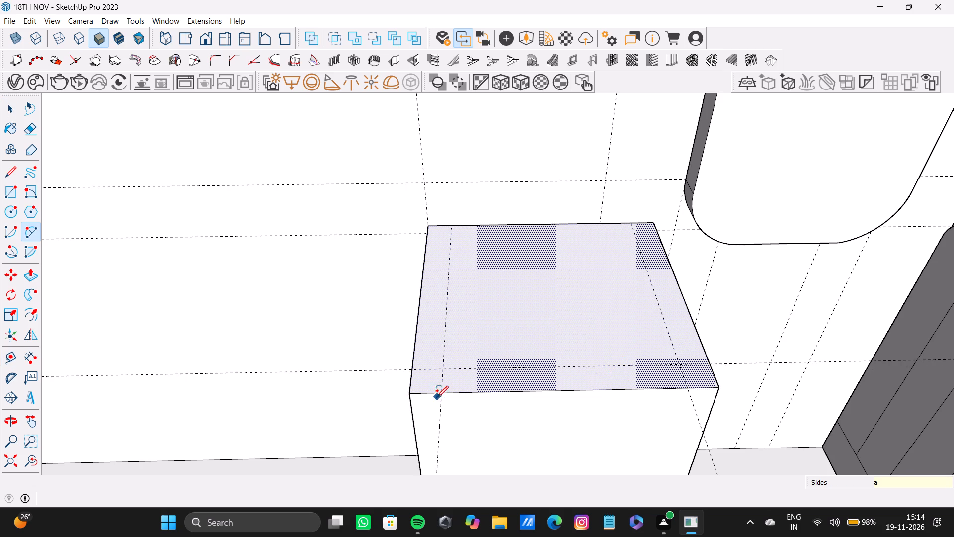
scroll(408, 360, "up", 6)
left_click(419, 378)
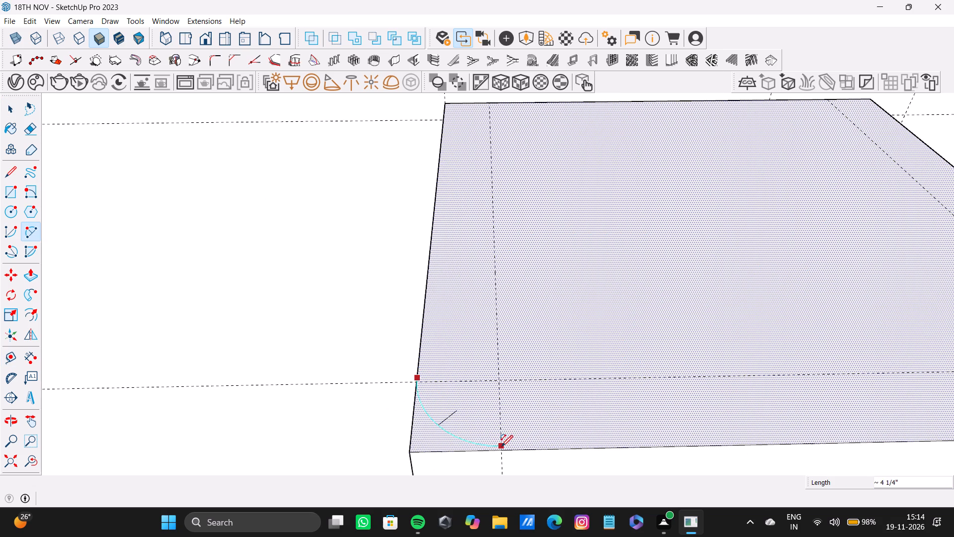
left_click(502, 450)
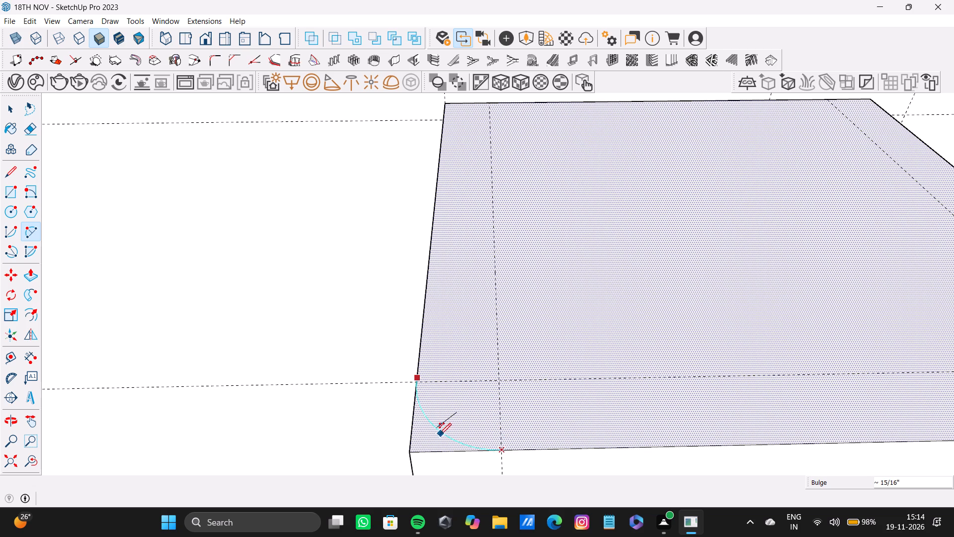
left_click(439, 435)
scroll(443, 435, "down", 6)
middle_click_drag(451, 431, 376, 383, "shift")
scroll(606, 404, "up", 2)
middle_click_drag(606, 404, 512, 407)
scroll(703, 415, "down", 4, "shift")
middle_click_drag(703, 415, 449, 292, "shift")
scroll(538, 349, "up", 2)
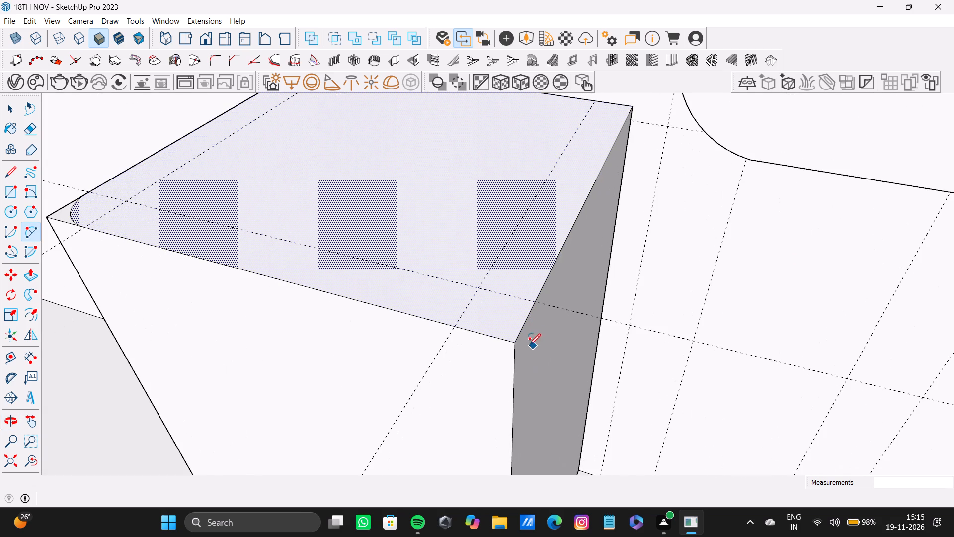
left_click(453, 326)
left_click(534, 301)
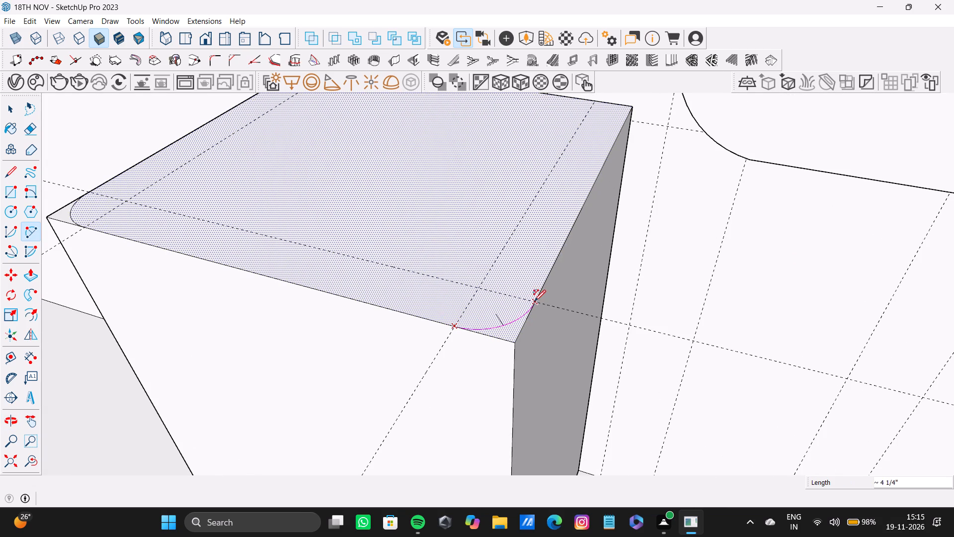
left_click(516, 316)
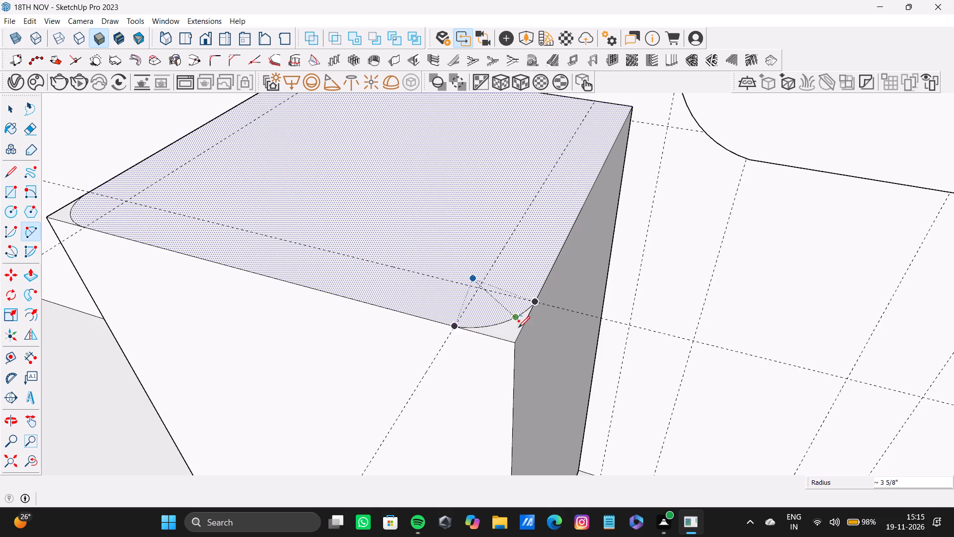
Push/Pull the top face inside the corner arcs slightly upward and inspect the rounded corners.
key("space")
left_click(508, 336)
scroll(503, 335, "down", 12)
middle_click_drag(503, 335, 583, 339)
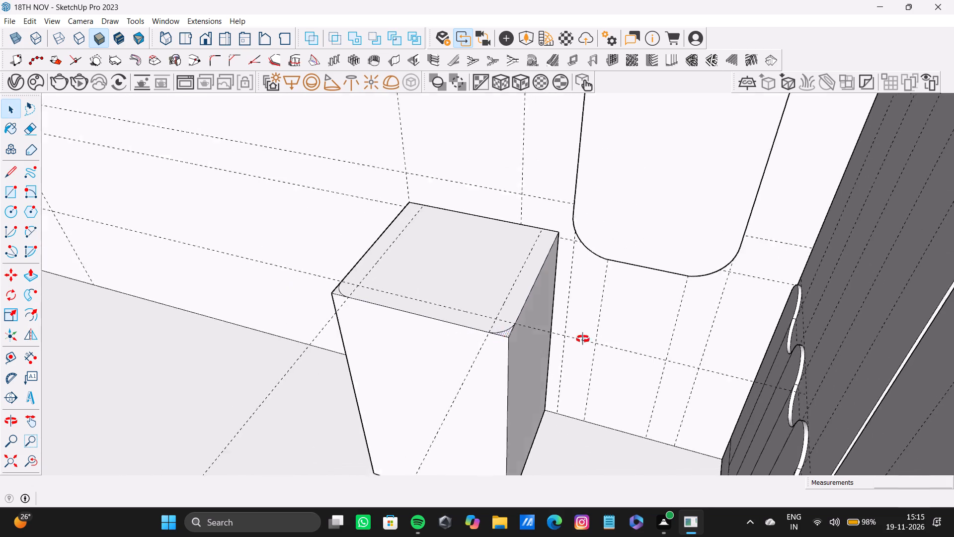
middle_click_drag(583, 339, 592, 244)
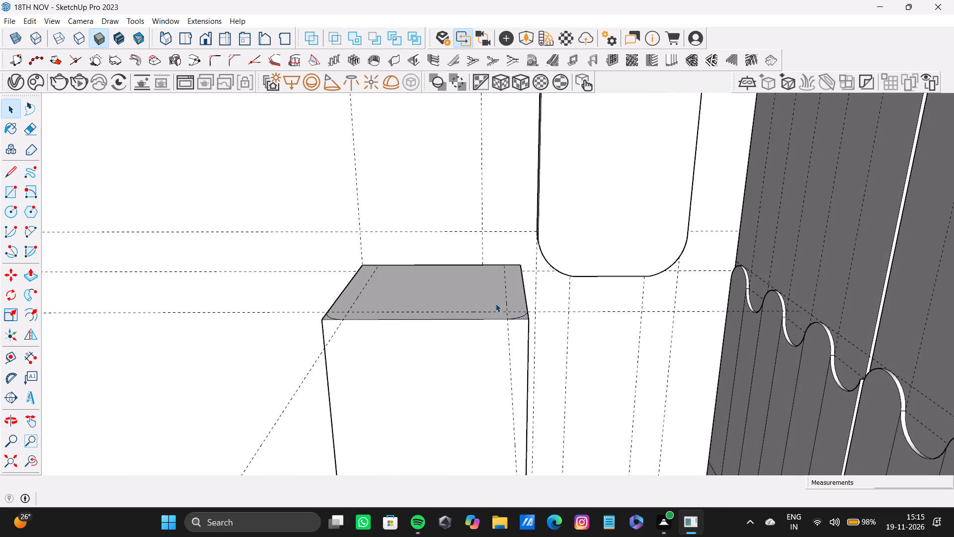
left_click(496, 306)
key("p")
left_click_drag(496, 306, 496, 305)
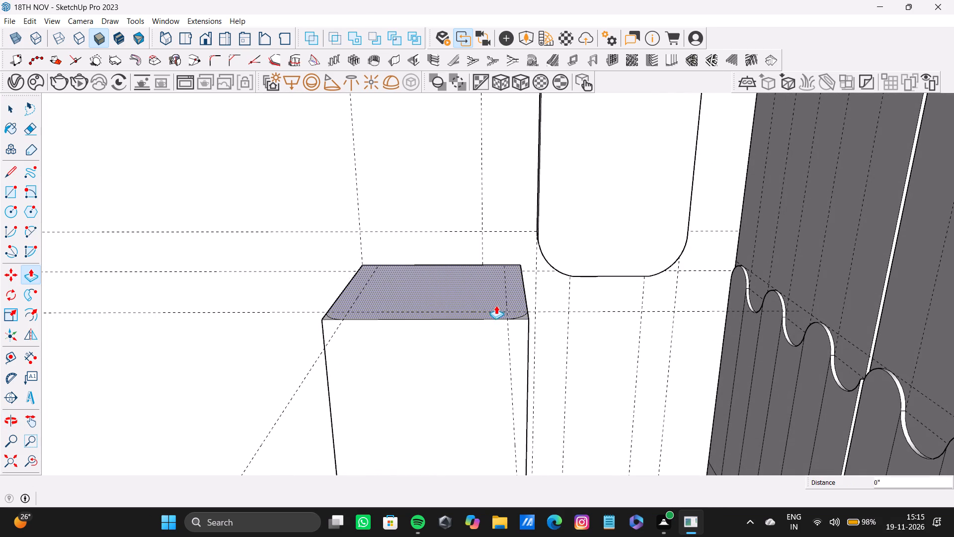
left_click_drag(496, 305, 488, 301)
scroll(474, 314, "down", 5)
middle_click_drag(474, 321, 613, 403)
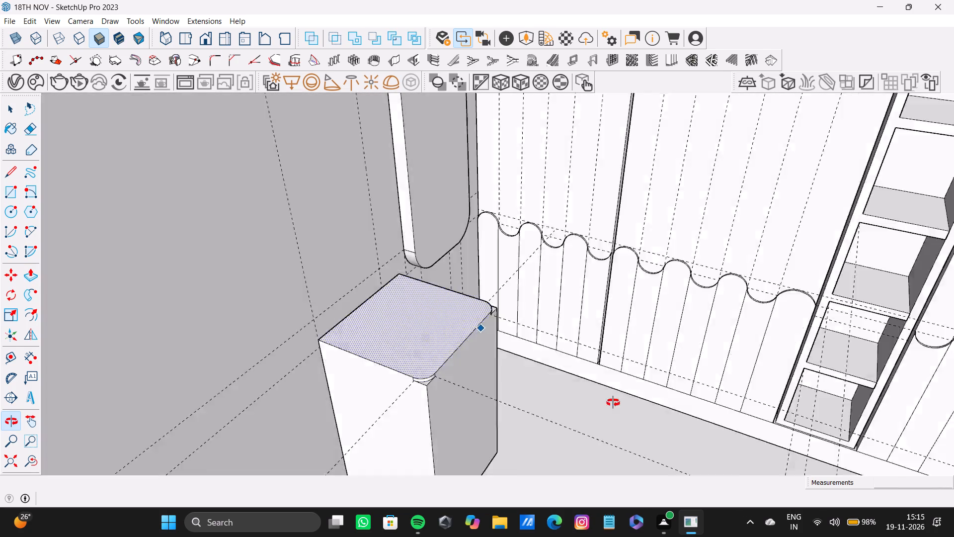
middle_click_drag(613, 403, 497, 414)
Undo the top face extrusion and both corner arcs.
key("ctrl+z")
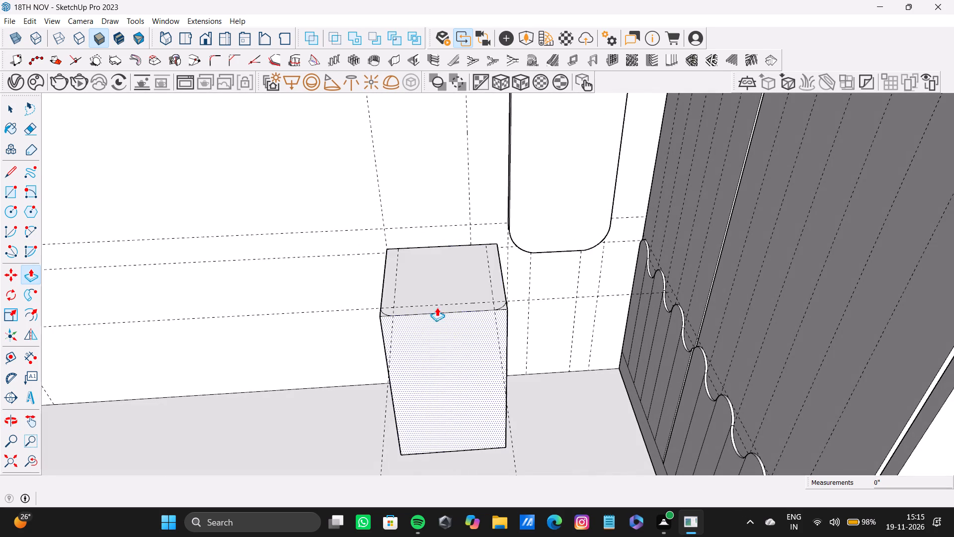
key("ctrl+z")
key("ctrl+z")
Lower the box's top face to well below the tall panel's bottom edge.
left_click_drag(471, 289, 476, 312)
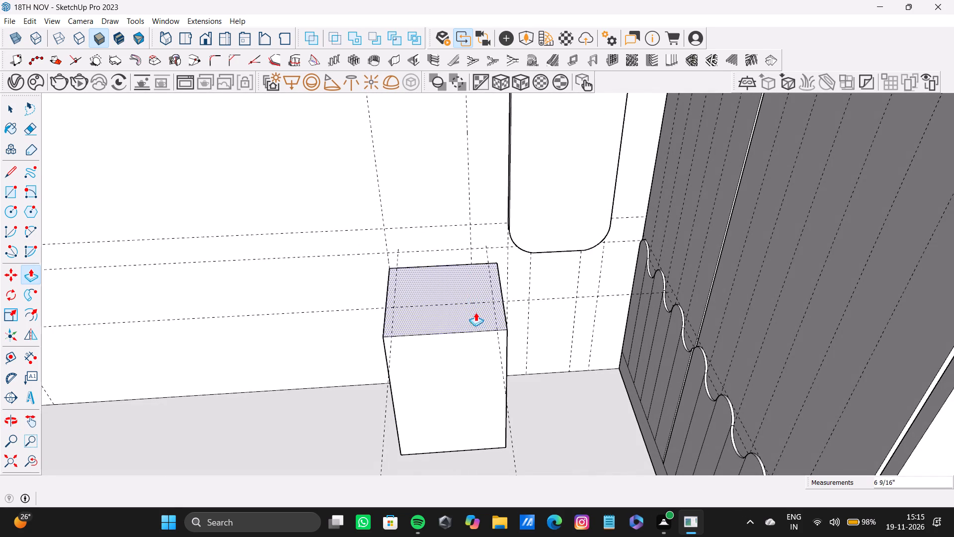
left_click_drag(476, 312, 476, 326)
Place horizontal guides on the box's front face, about 10 5/16" below its top edge and about 1' 4" below that.
middle_click_drag(469, 369, 585, 208)
scroll(402, 397, "down", 3)
middle_click_drag(400, 403, 435, 370, "shift")
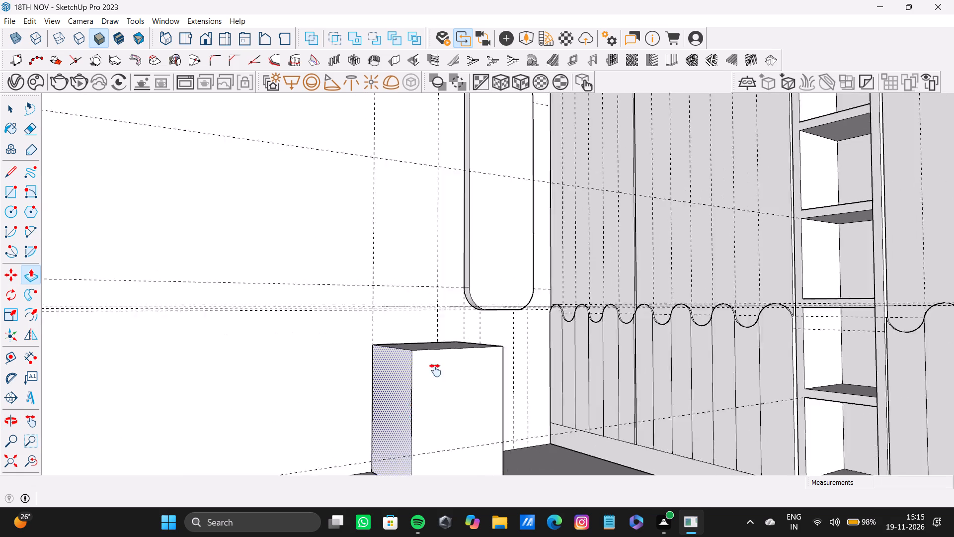
middle_click_drag(435, 370, 380, 301, "shift")
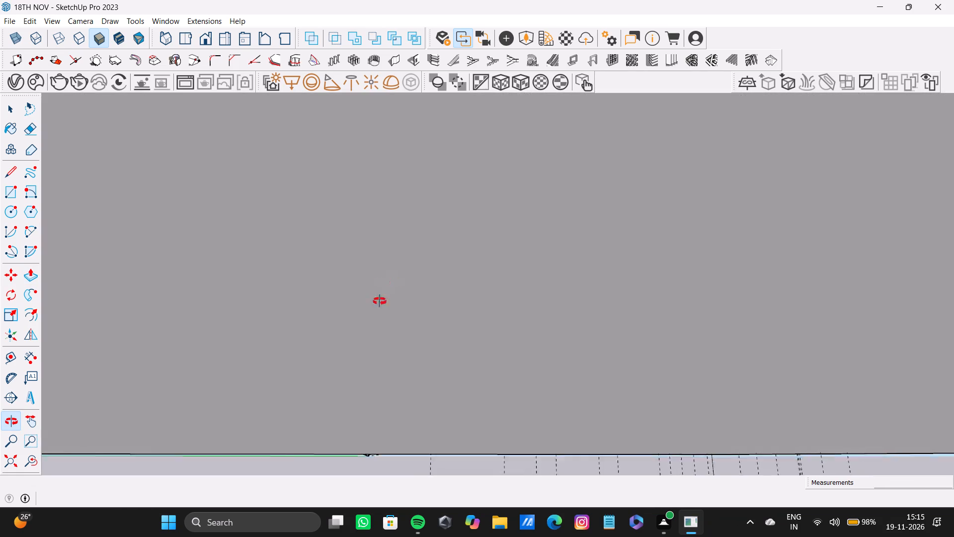
middle_click_drag(380, 301, 375, 376, "shift")
scroll(475, 345, "up", 7)
middle_click_drag(480, 339, 468, 310)
key("t")
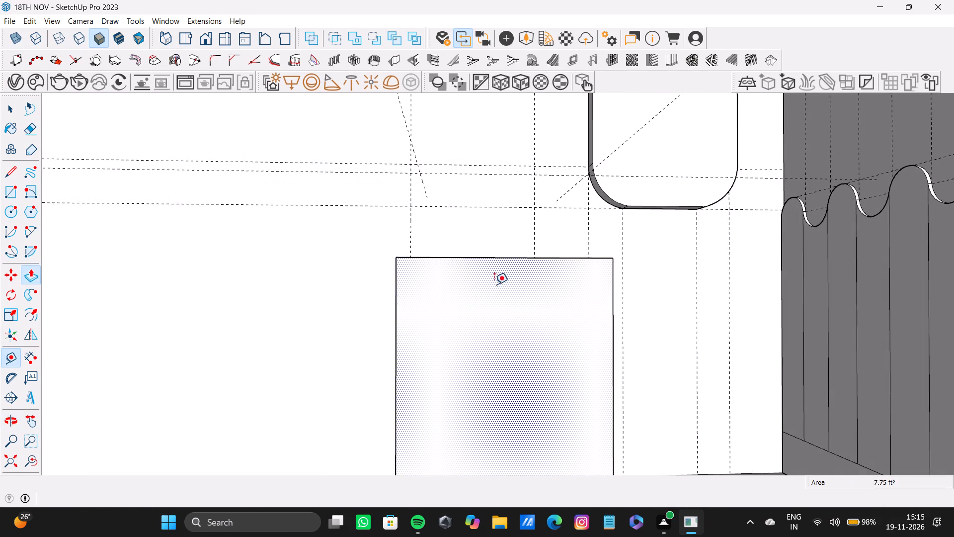
left_click(508, 260)
left_click(520, 335)
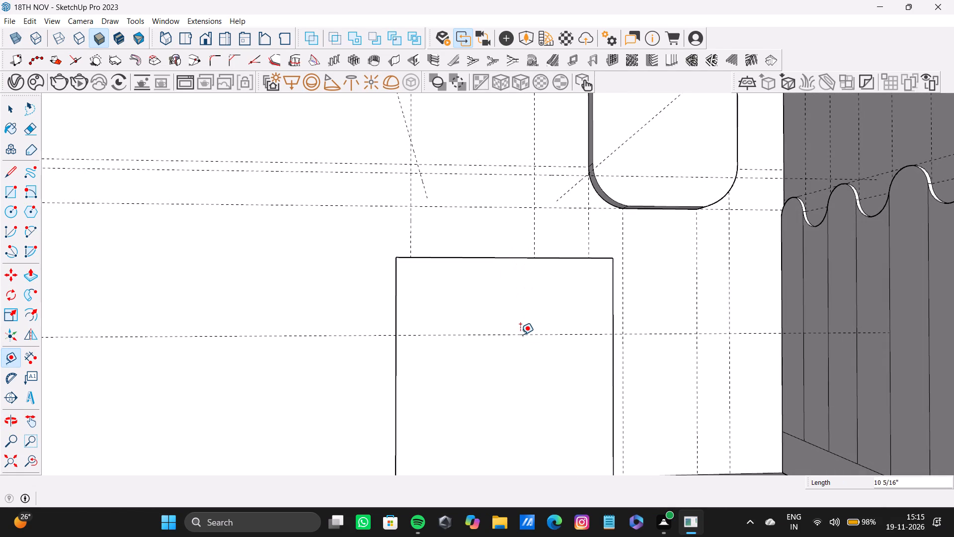
left_click_drag(520, 335, 520, 339)
scroll(529, 408, "down", 3)
middle_click_drag(529, 409, 582, 317)
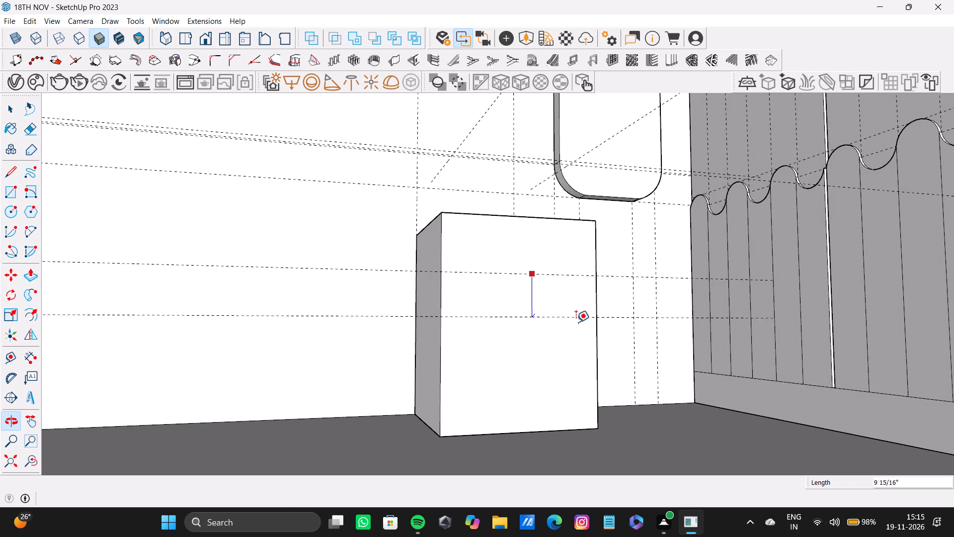
double_click(551, 360)
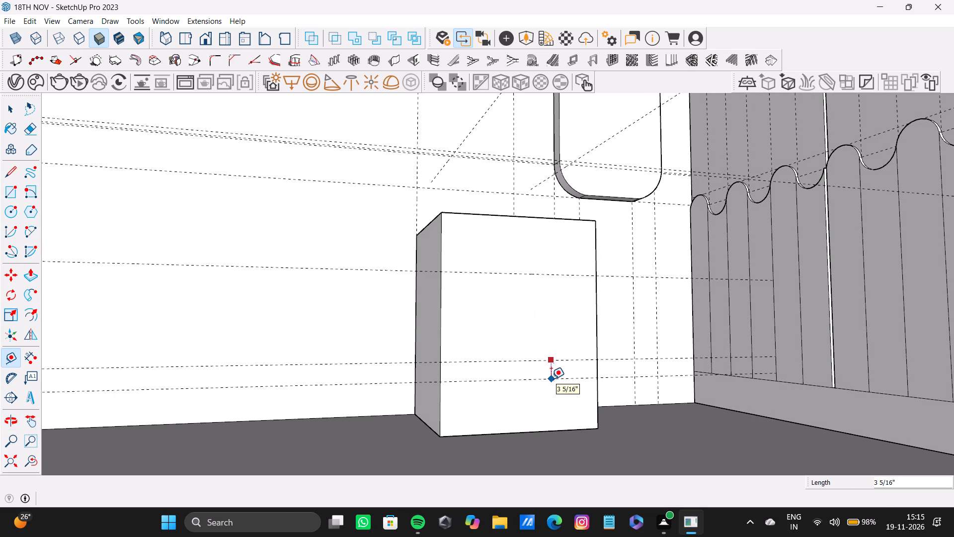
Offset another guide 0.7" below each of the two horizontal guides on the box's front face.
key("0")
key("slash")
key("BackSpace")
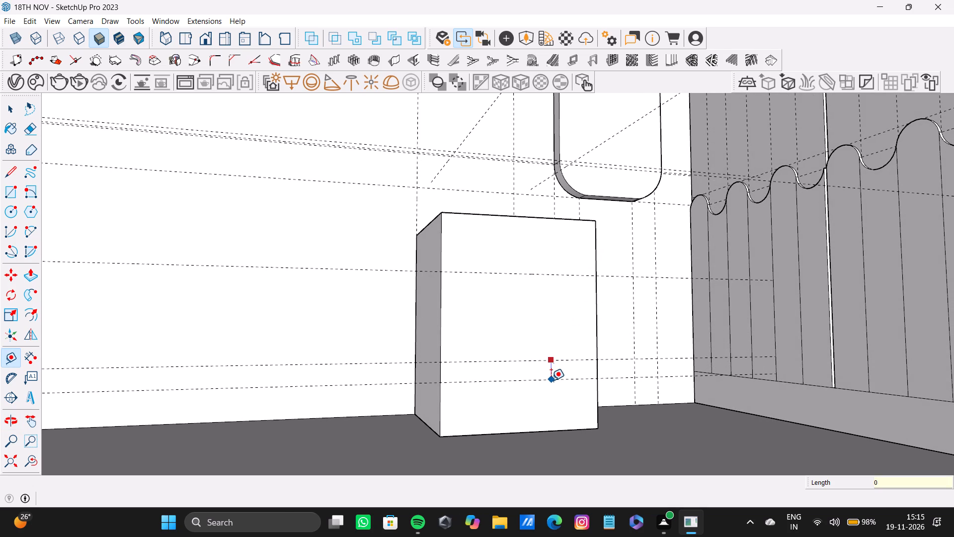
type(".7")
key("shift+quotedbl")
key("Return")
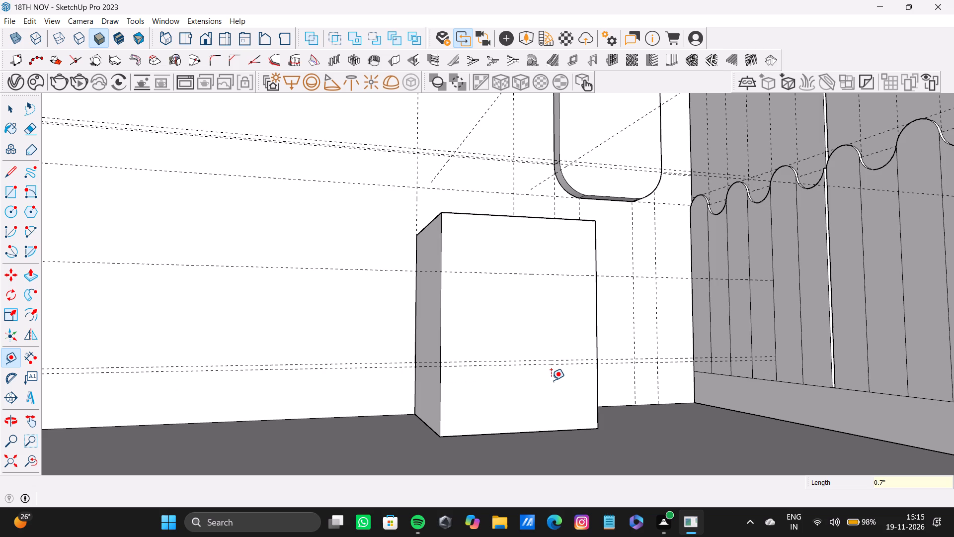
left_click_drag(560, 275, 560, 283)
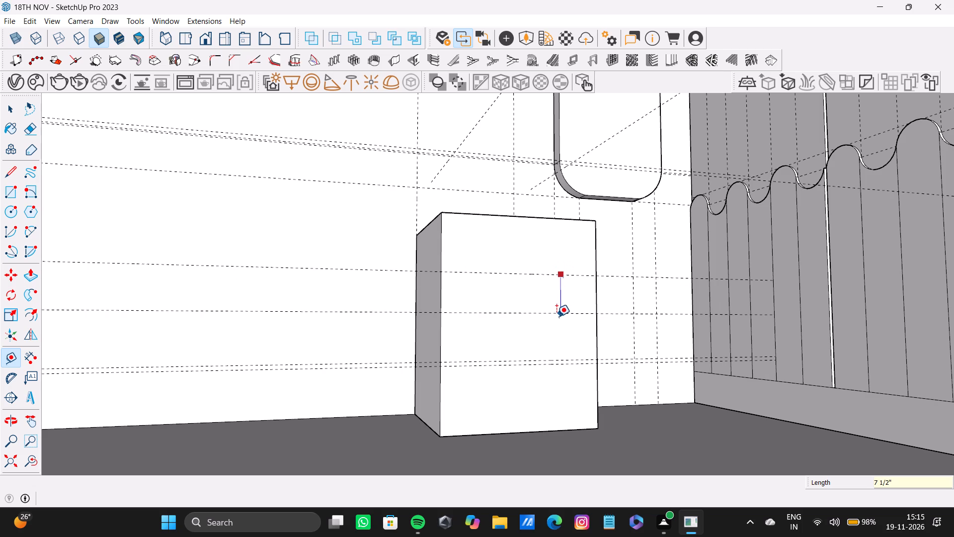
key("0")
type(".7\"")
key("Return")
key("space")
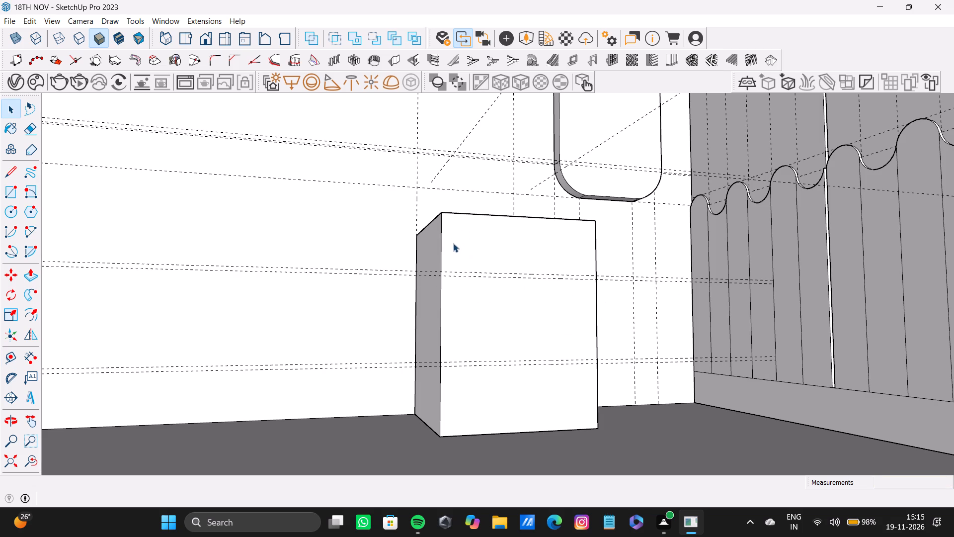
Draw a line about 2' 5 3/16" long across the box's front face along the uppermost horizontal guide.
key("t")
scroll(470, 271, "up", 11)
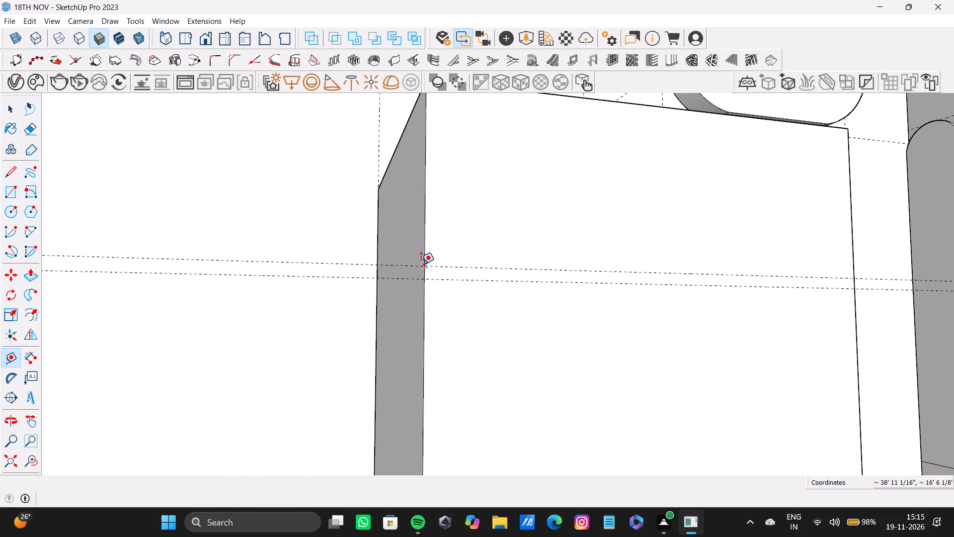
left_click_drag(421, 263, 439, 260)
left_click(853, 278)
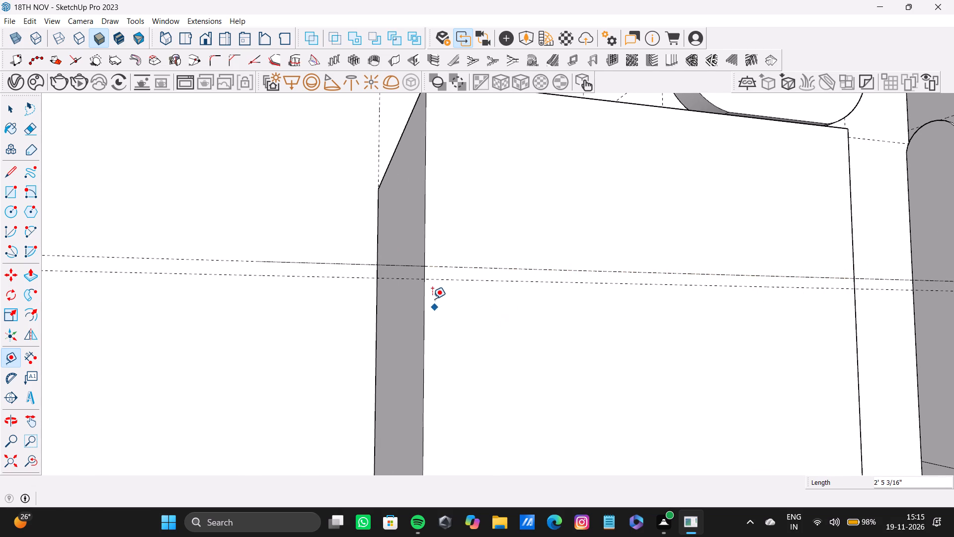
key("l")
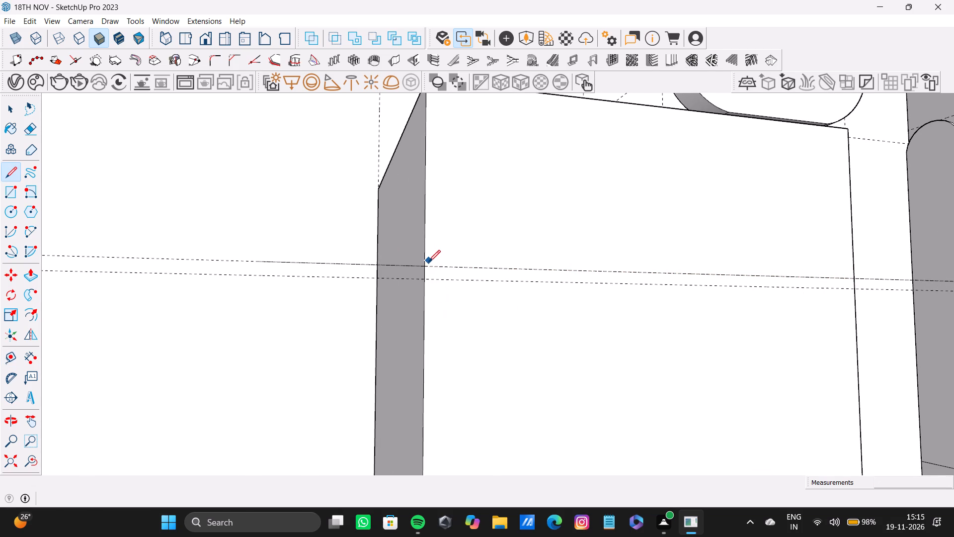
left_click(421, 268)
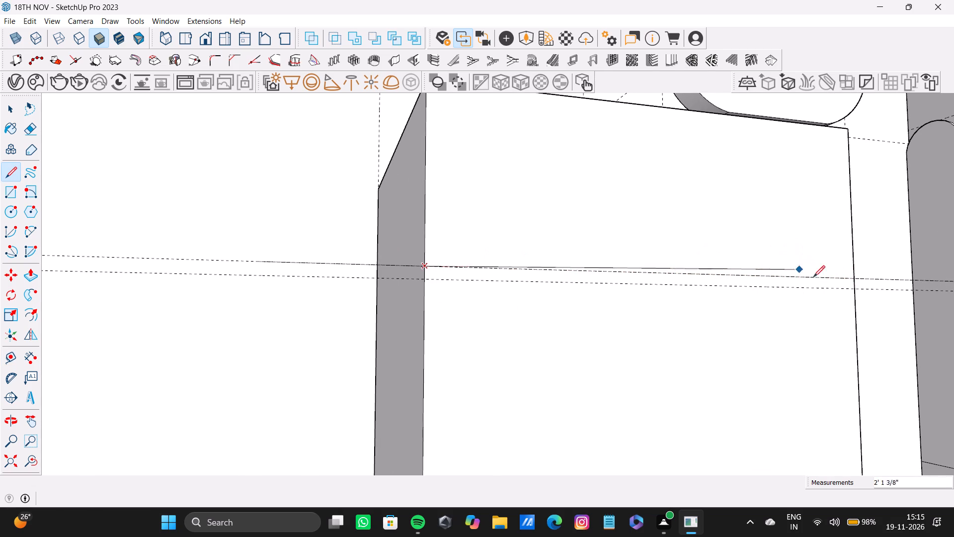
left_click(855, 277)
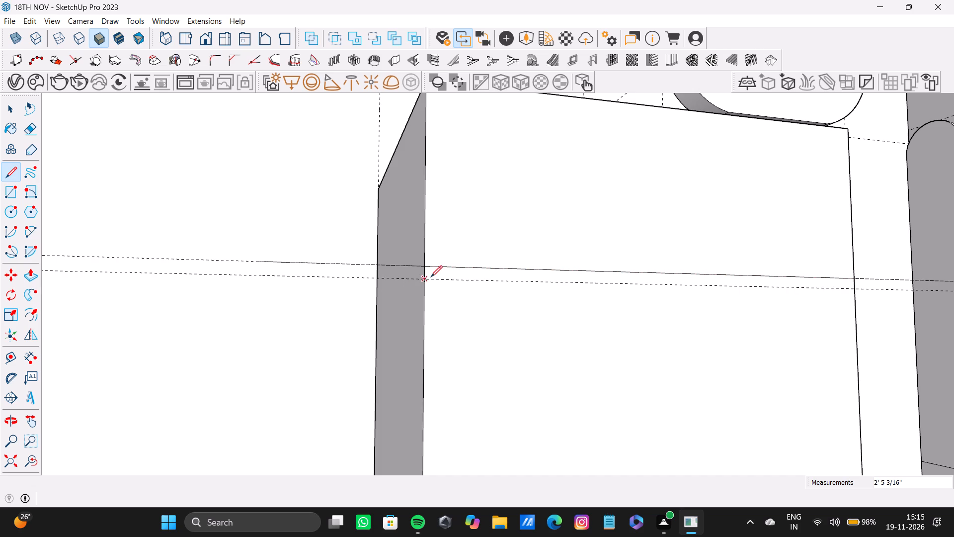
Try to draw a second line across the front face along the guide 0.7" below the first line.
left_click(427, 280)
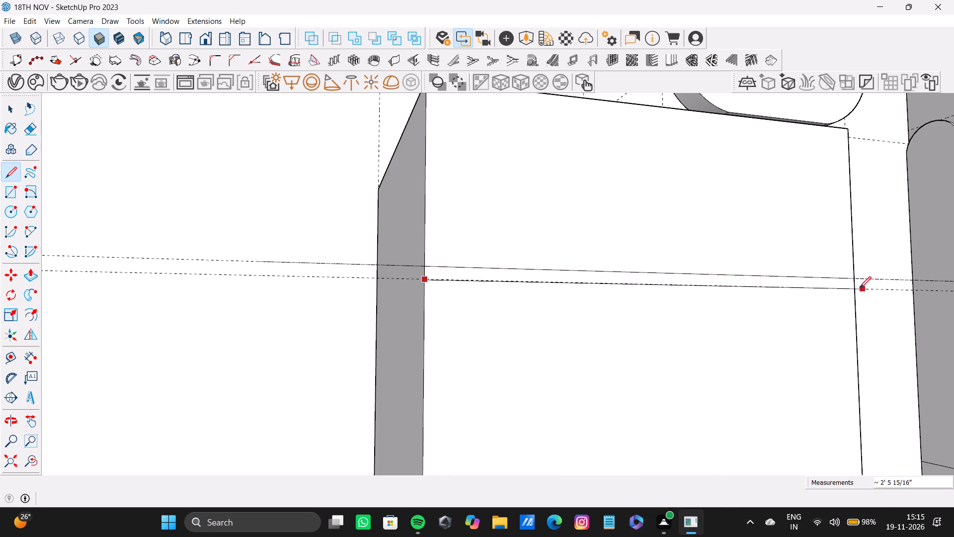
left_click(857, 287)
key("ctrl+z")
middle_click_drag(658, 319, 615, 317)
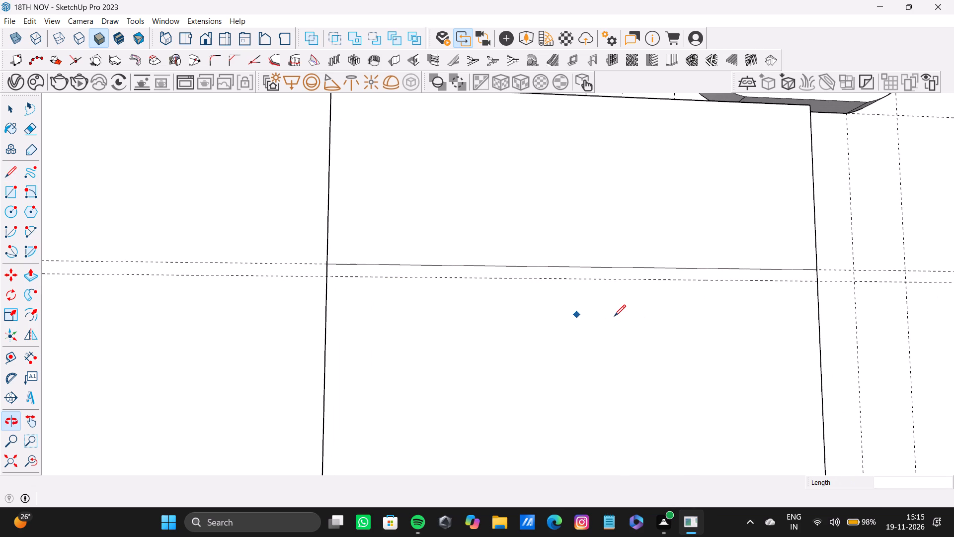
Draw a line about 2' 5 3/16" long across the front face along the guide 0.7" below the first line.
key("k")
key("l")
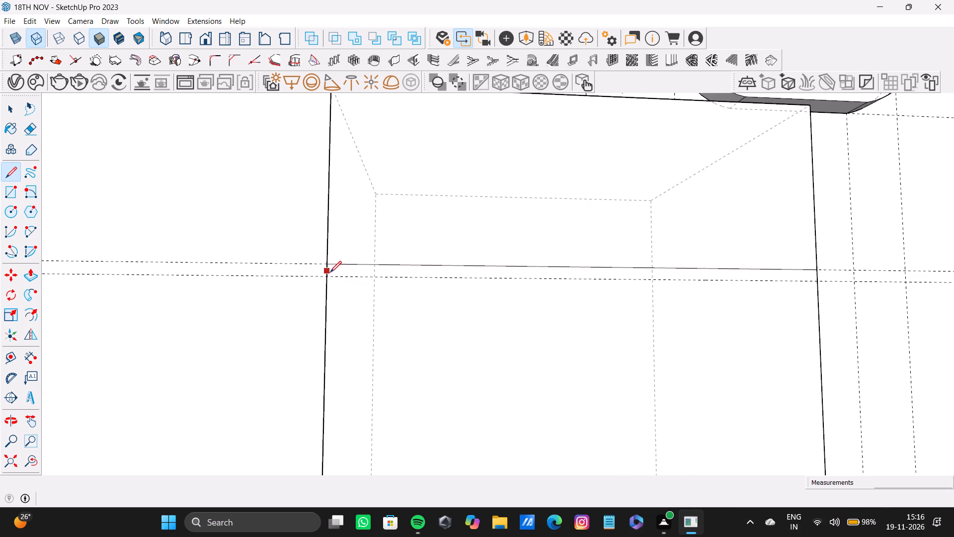
left_click_drag(327, 279, 334, 278)
left_click(817, 279)
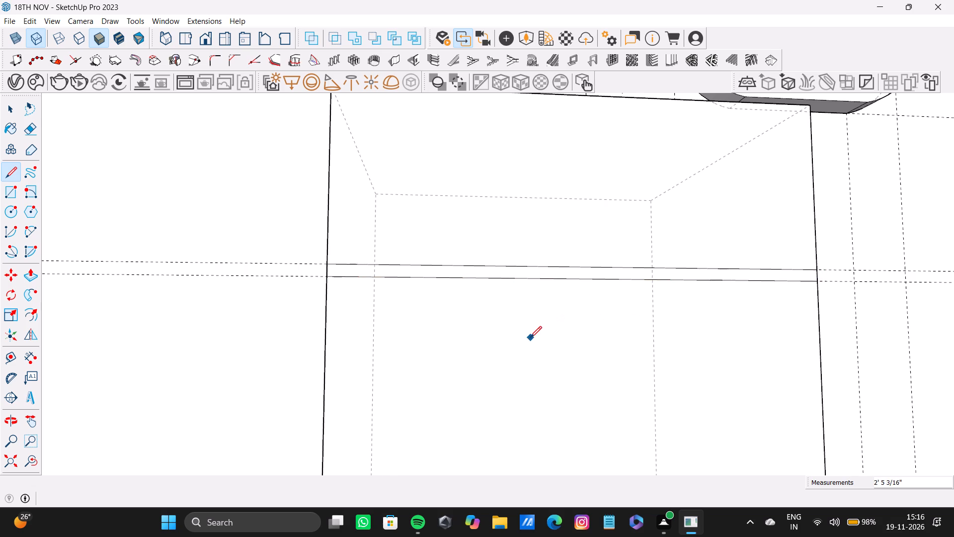
Draw two lines across the box's front face along the lower pair of horizontal guides.
scroll(530, 338, "down", 7)
middle_click_drag(530, 338, 506, 232)
scroll(429, 330, "up", 7)
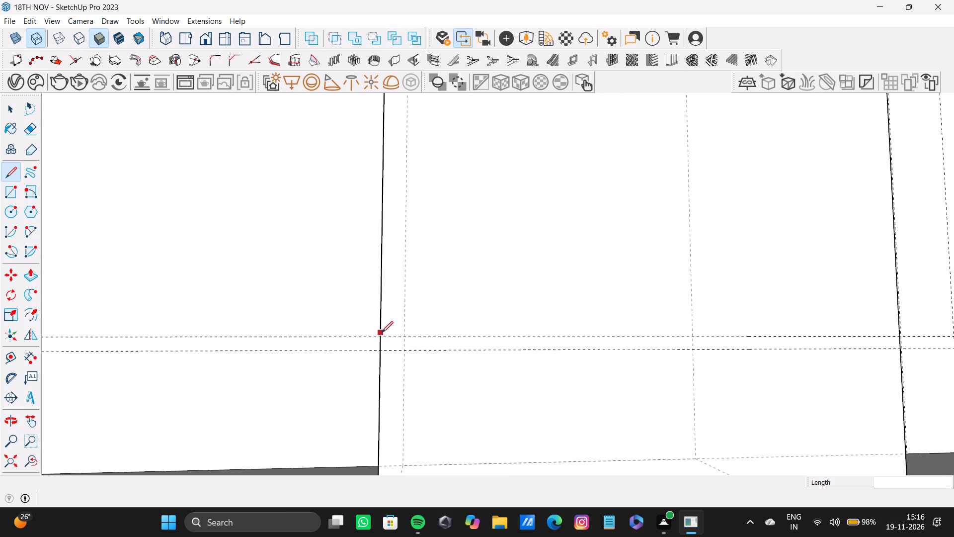
left_click(382, 334)
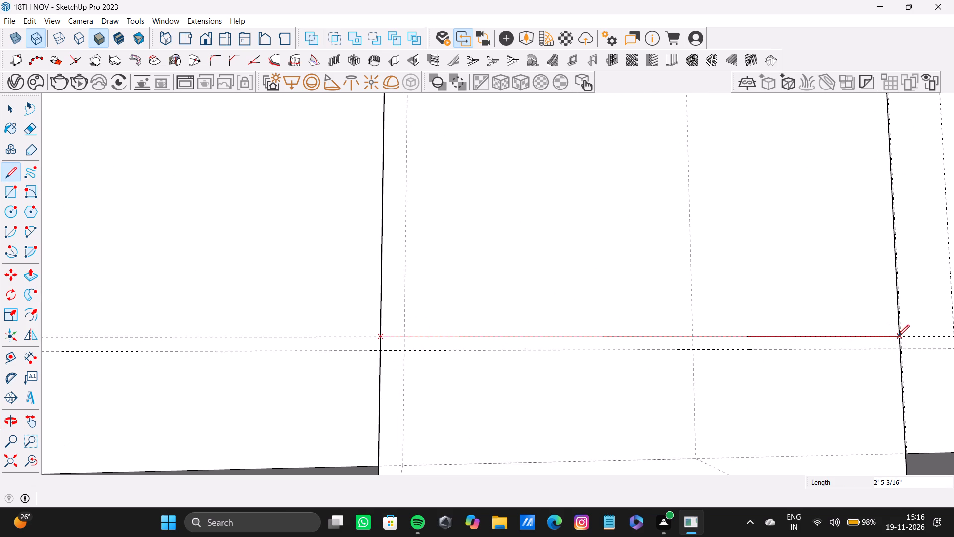
left_click(898, 336)
left_click(33, 41)
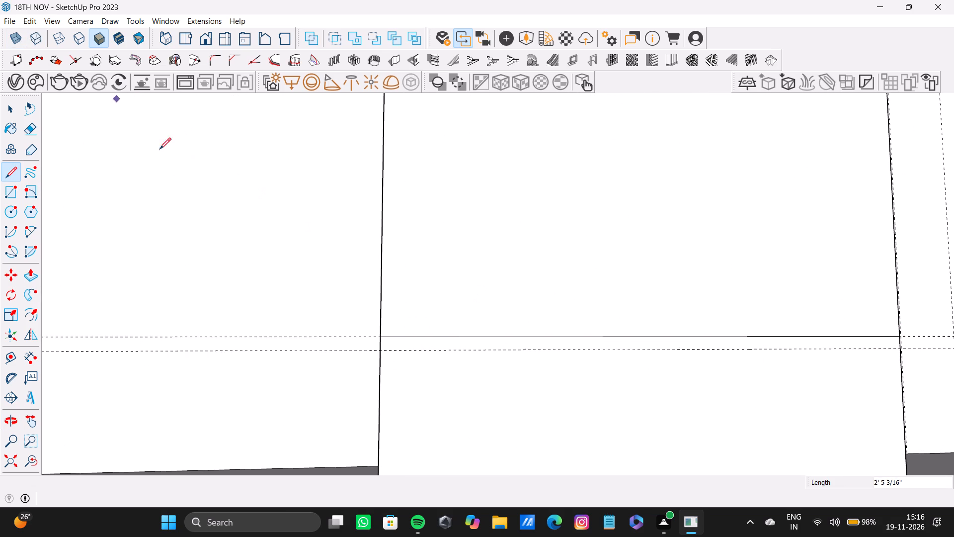
left_click(383, 352)
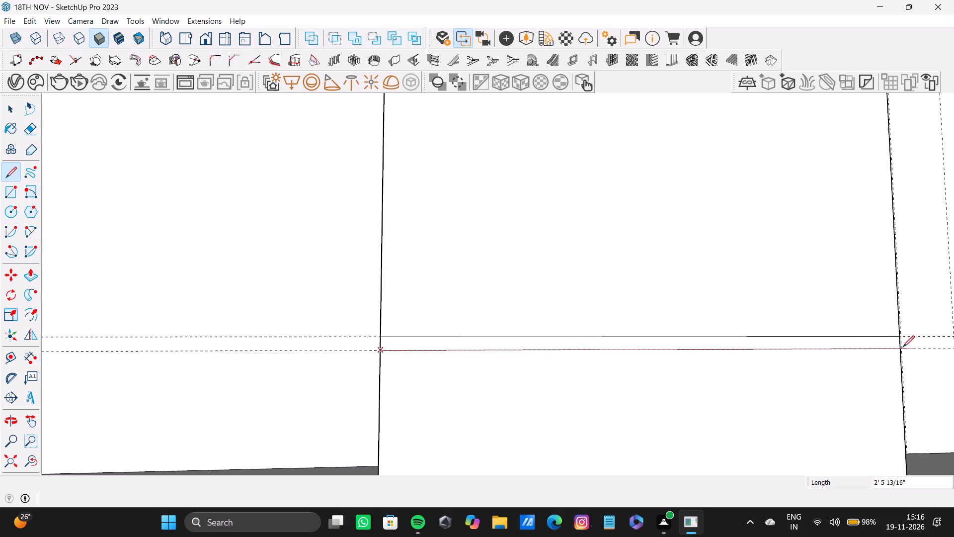
left_click(895, 348)
Push the narrow strip between the upper pair of lines into the box to cut a horizontal groove.
scroll(450, 310, "down", 5)
middle_click_drag(450, 310, 629, 371)
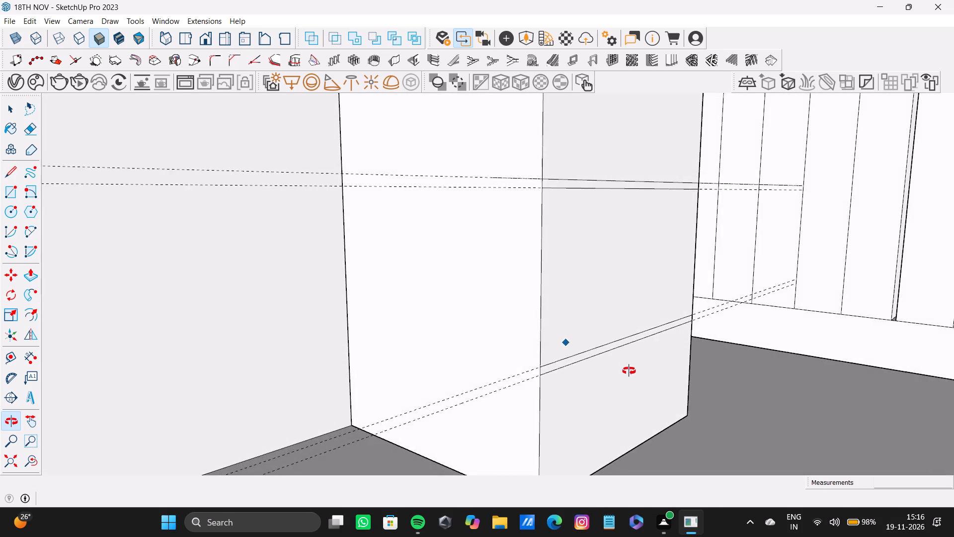
middle_click_drag(629, 371, 502, 381)
key("space")
left_click(496, 197)
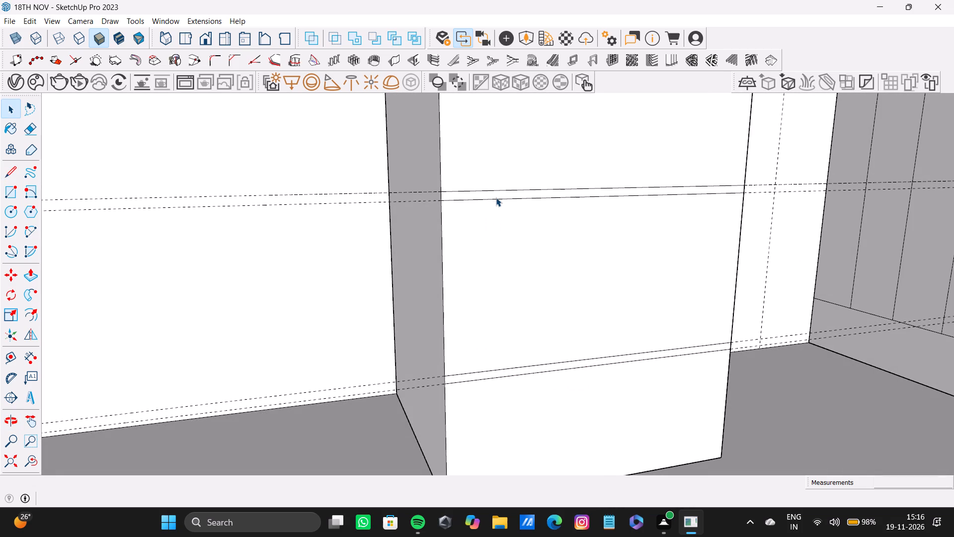
double_click(496, 197)
key("p")
left_click_drag(496, 195, 493, 192)
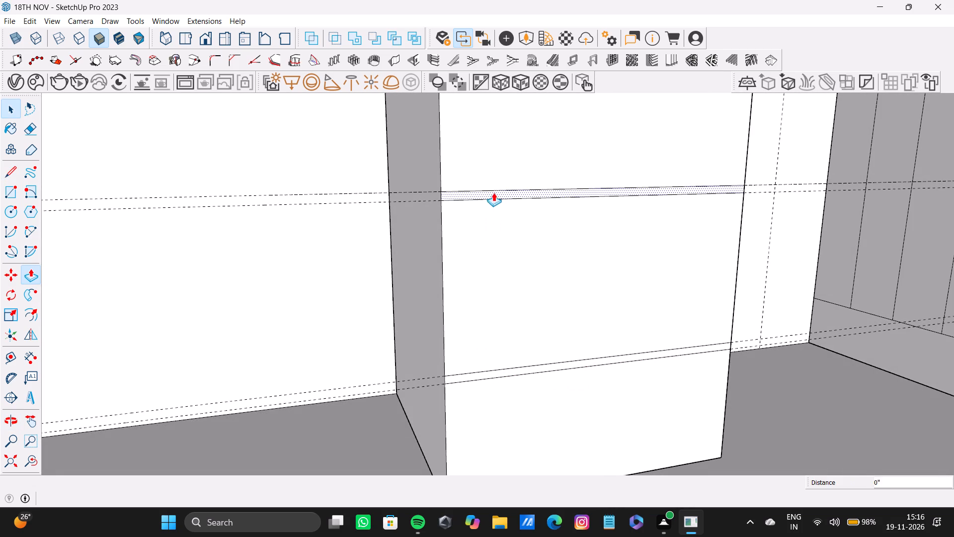
left_click_drag(493, 192, 469, 191)
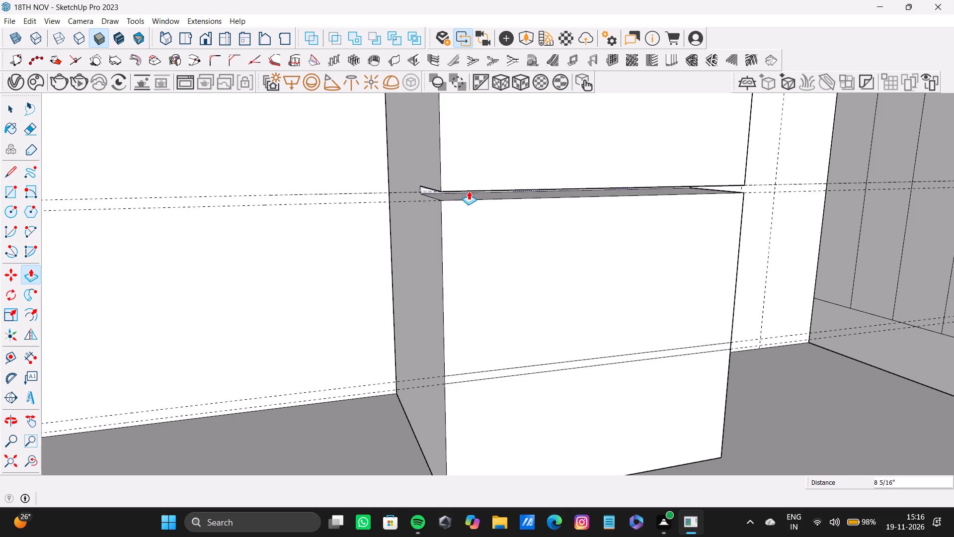
left_click_drag(469, 191, 477, 205)
Adjust the depth of the upper groove's back face in stages to leave a shallower recess, moving it about 11/16" last.
scroll(461, 211, "down", 4)
middle_click_drag(461, 209, 479, 210)
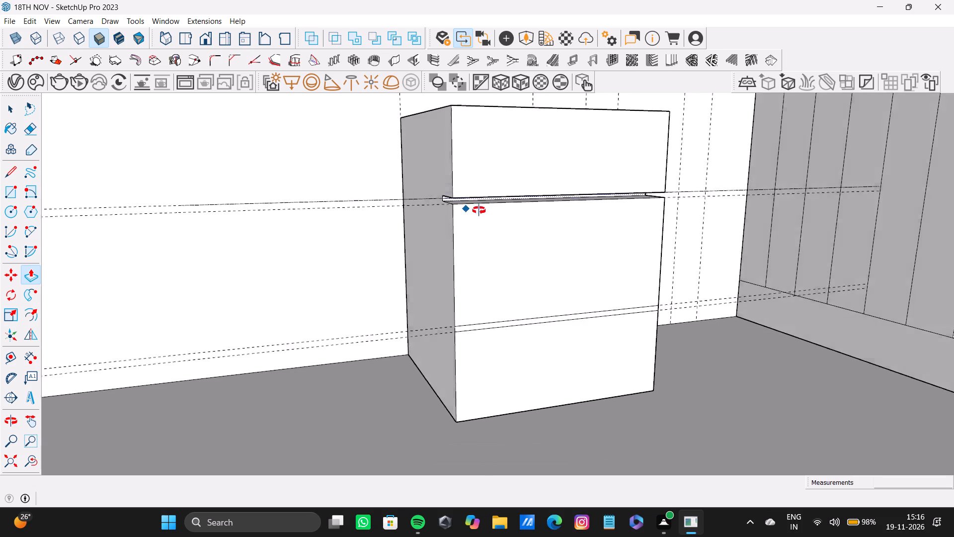
middle_click_drag(479, 210, 483, 214)
scroll(472, 216, "up", 14)
left_click_drag(429, 196, 448, 205)
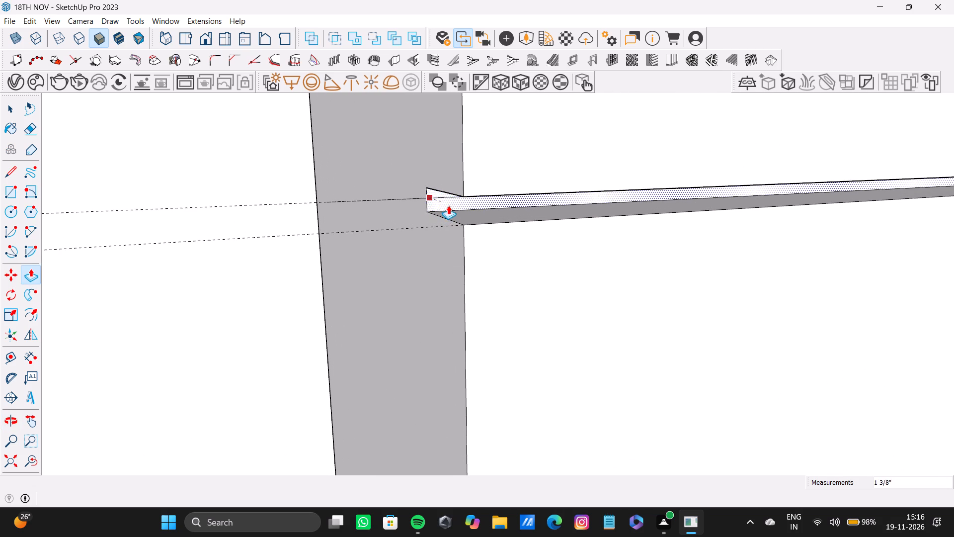
left_click_drag(448, 205, 469, 227)
left_click_drag(439, 197, 471, 228)
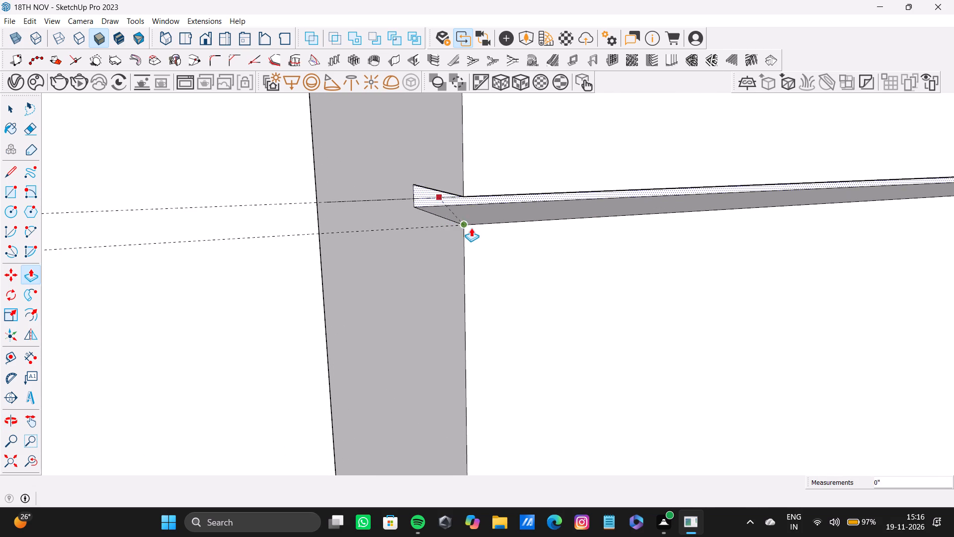
left_click_drag(471, 228, 473, 230)
scroll(461, 212, "up", 5)
scroll(460, 212, "down", 3)
middle_click_drag(460, 212, 463, 239)
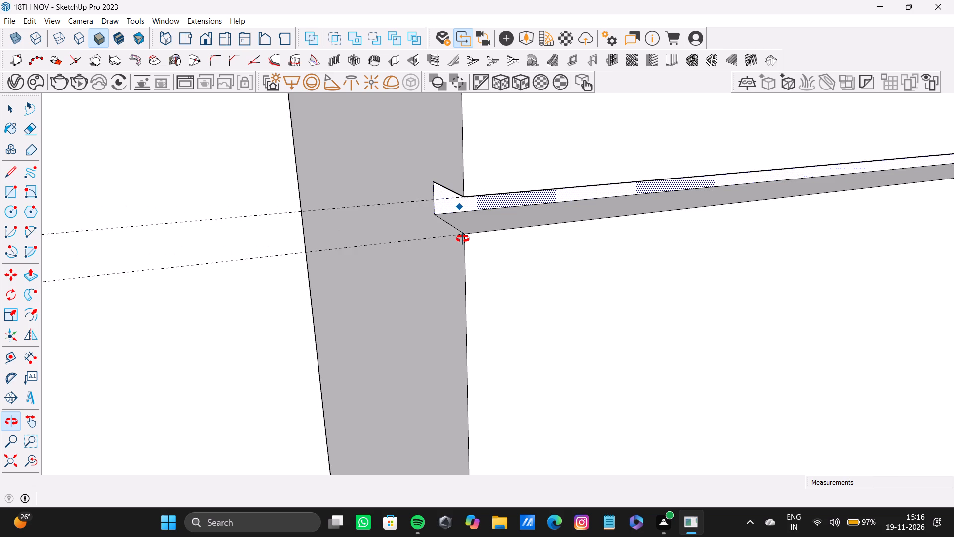
middle_click_drag(463, 239, 464, 227)
left_click_drag(446, 193, 455, 203)
scroll(455, 208, "down", 7)
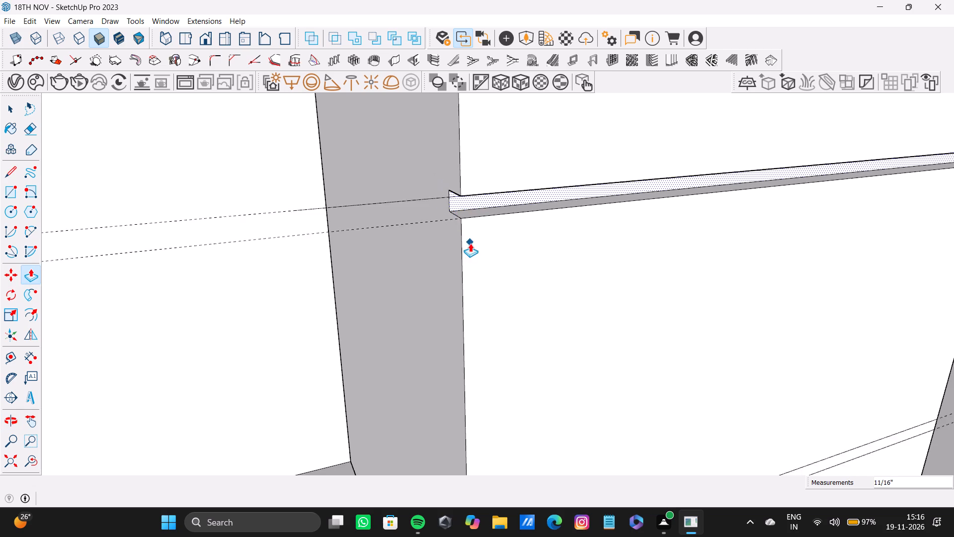
Push the narrow strip between the lower pair of lines about 1 5/16" into the box to cut a second groove.
scroll(470, 243, "down", 3)
middle_click_drag(499, 286, 464, 144, "shift")
middle_click_drag(537, 306, 527, 254)
key("space")
left_click(495, 316)
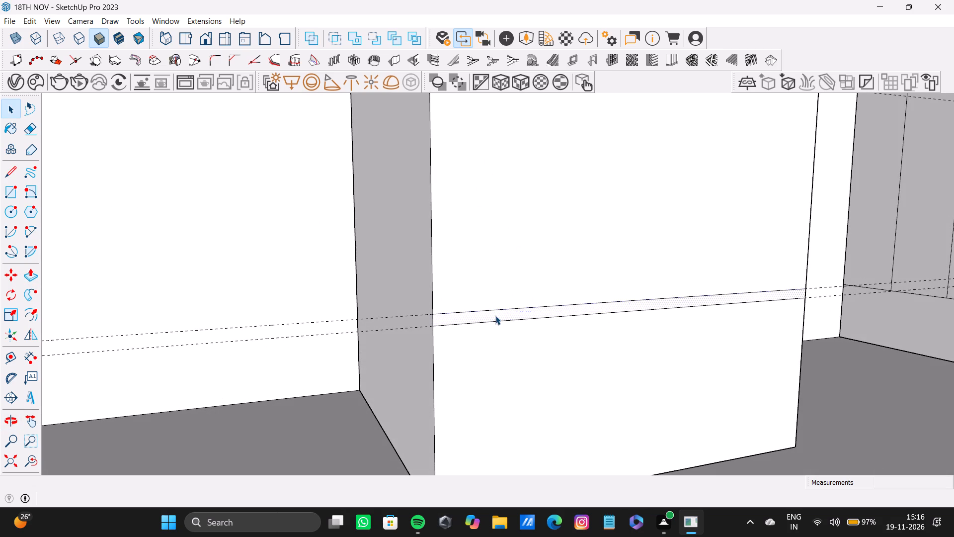
key("p")
middle_click_drag(429, 311, 501, 318)
scroll(500, 322, "up", 7)
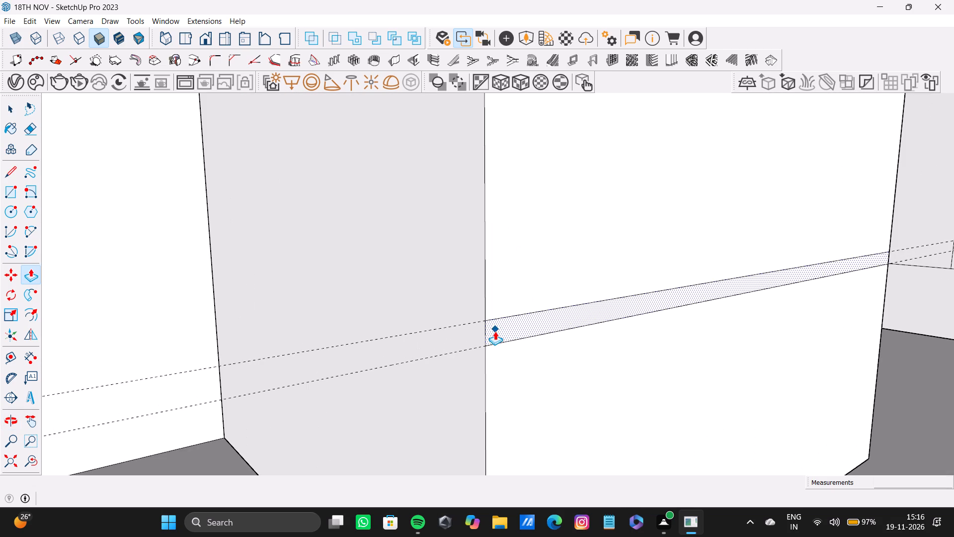
left_click_drag(495, 331, 461, 339)
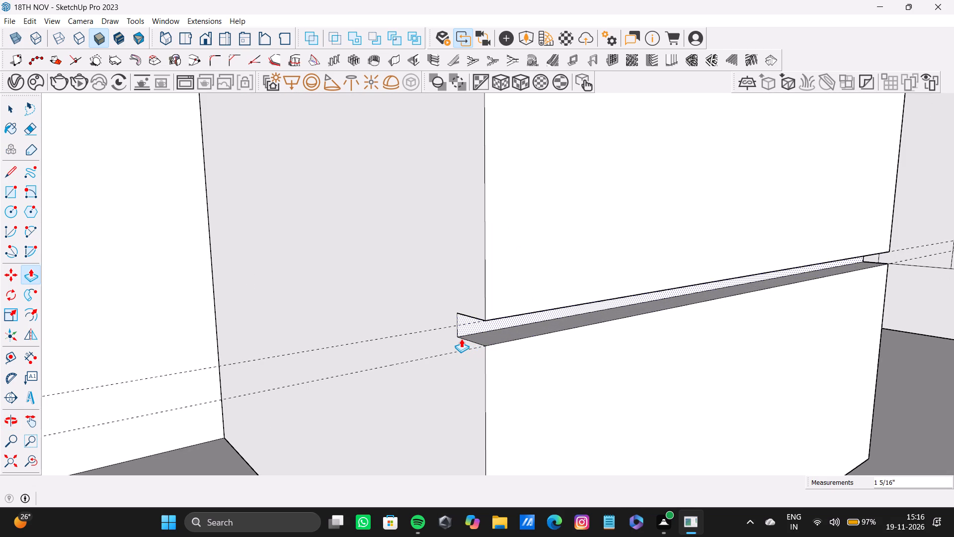
left_click_drag(461, 339, 460, 338)
key("space")
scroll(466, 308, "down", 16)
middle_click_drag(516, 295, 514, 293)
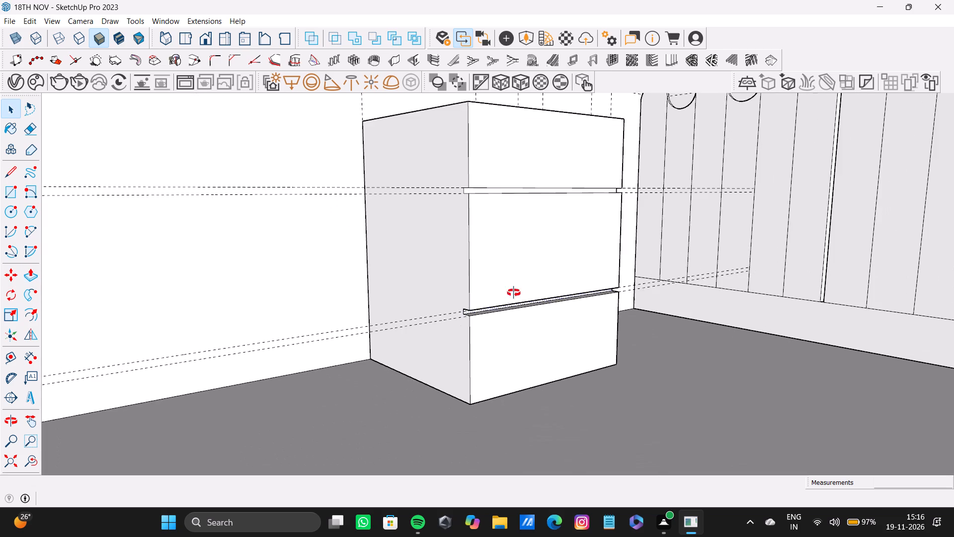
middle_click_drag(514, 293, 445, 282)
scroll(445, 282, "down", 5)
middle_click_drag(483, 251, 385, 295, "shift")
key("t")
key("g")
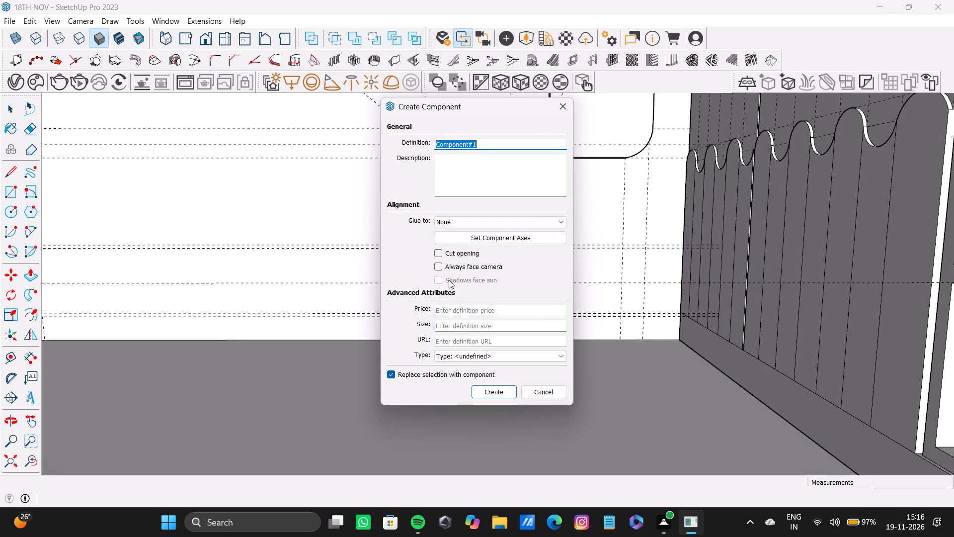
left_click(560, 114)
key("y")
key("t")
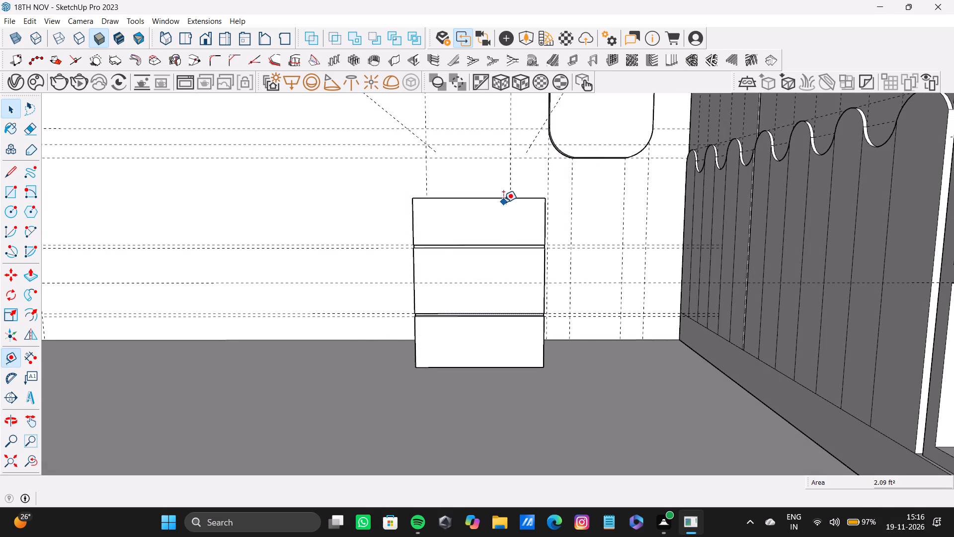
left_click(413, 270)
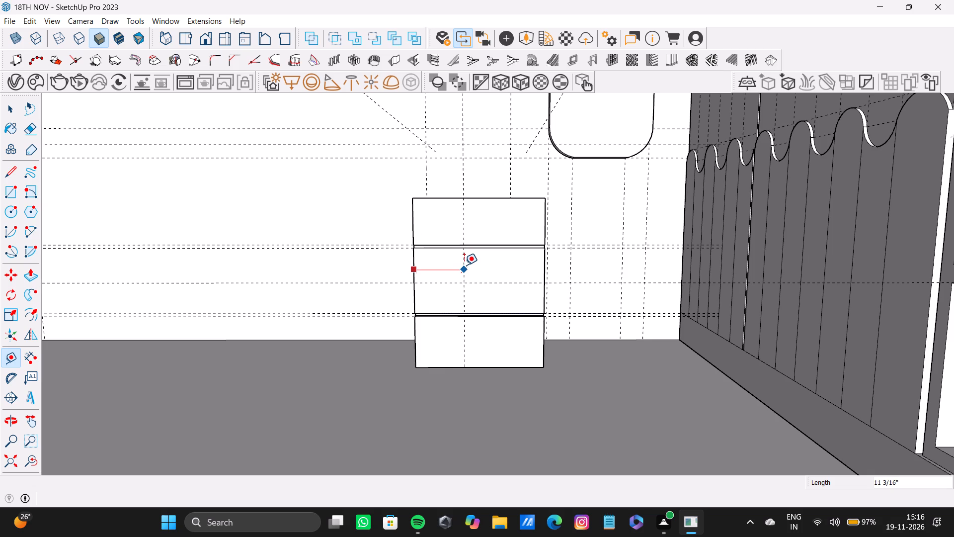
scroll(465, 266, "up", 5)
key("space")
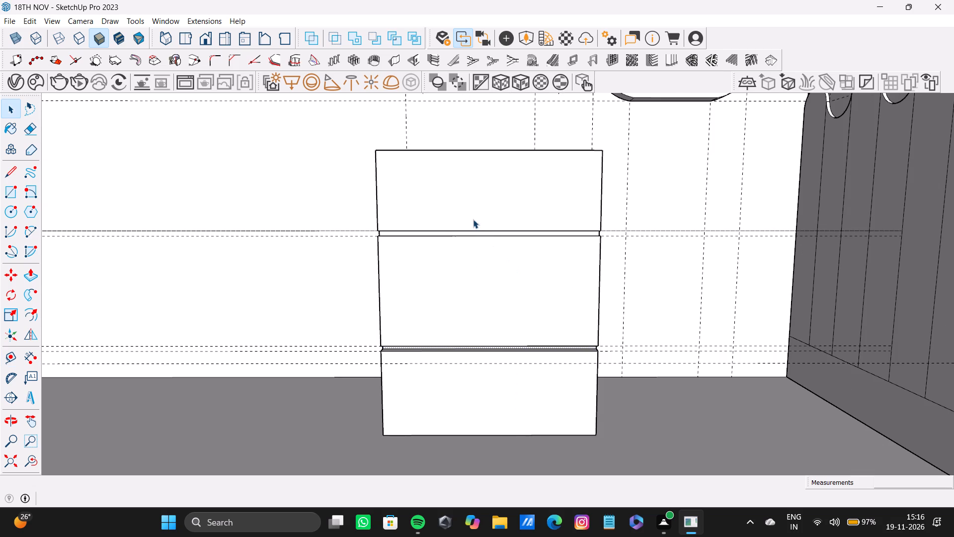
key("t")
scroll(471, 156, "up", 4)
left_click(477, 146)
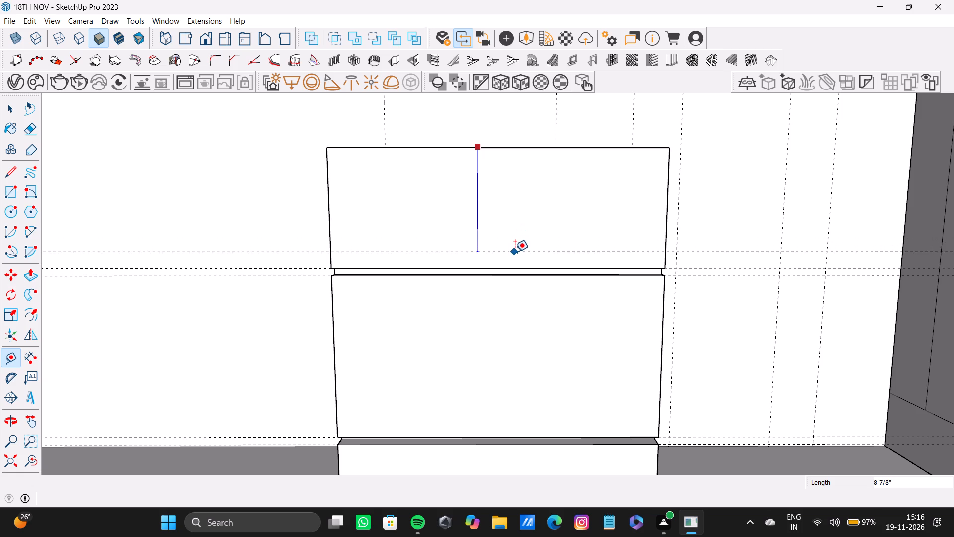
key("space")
Offset a horizontal guide 1" above the upper edge of each of the two grooves on the box's front face.
key("t")
scroll(506, 258, "up", 6)
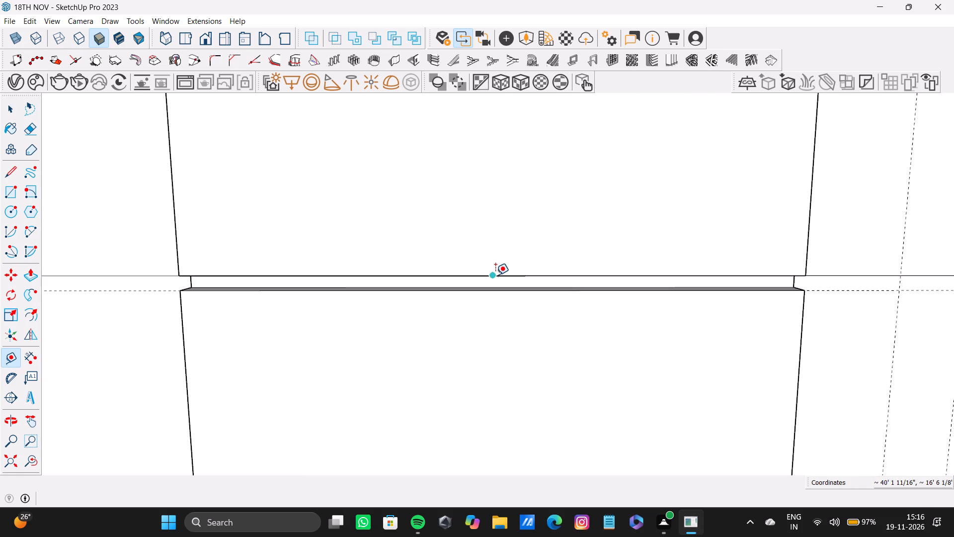
left_click(495, 275)
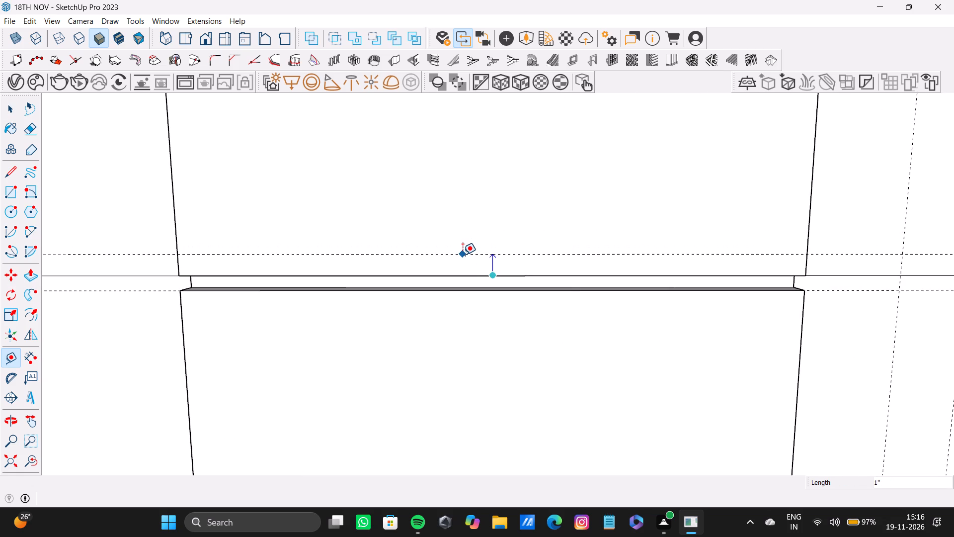
left_click(463, 255)
scroll(471, 270, "down", 4)
middle_click_drag(471, 271, 439, 84)
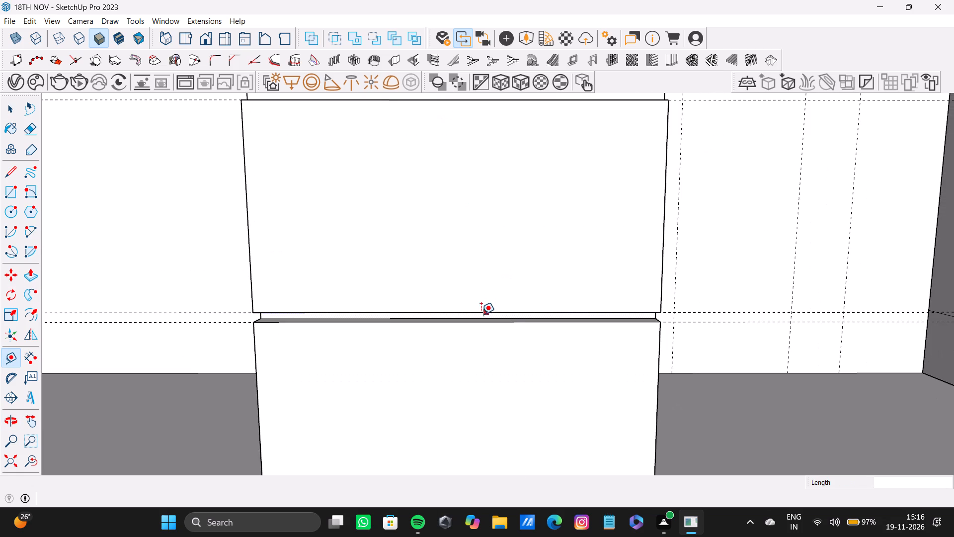
left_click(479, 311)
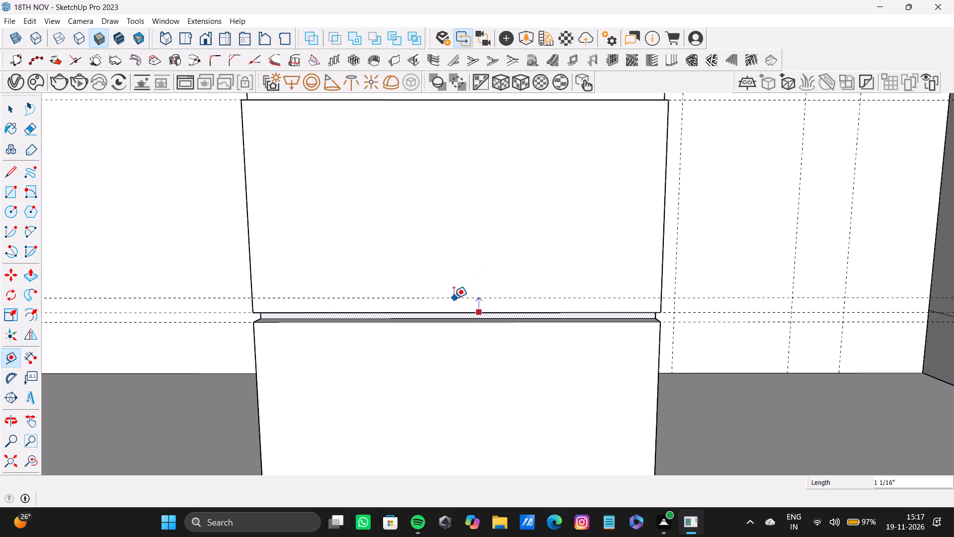
type("1\"")
key("Return")
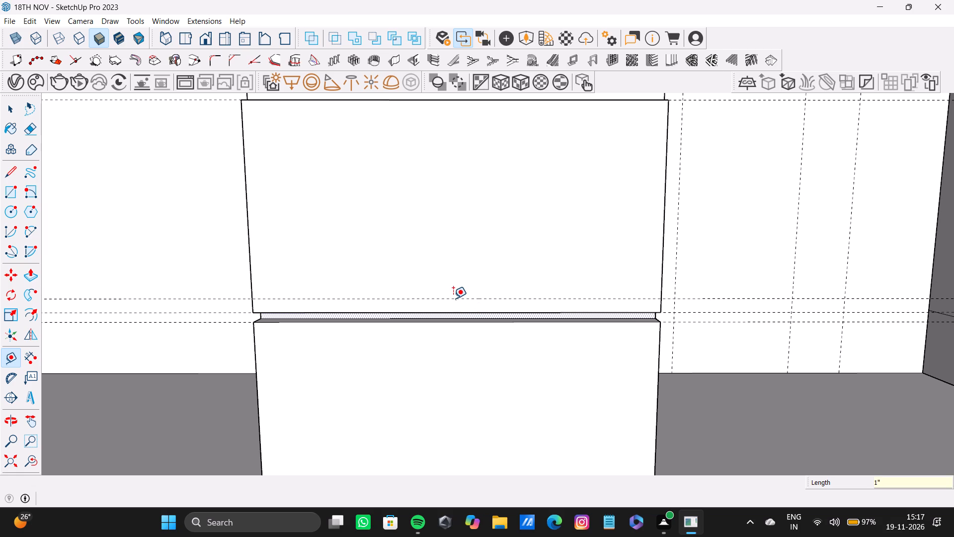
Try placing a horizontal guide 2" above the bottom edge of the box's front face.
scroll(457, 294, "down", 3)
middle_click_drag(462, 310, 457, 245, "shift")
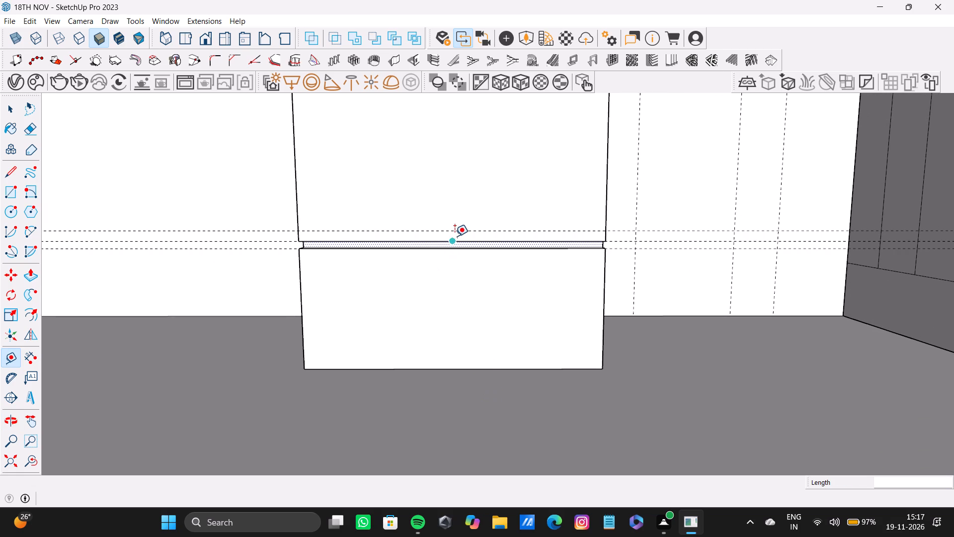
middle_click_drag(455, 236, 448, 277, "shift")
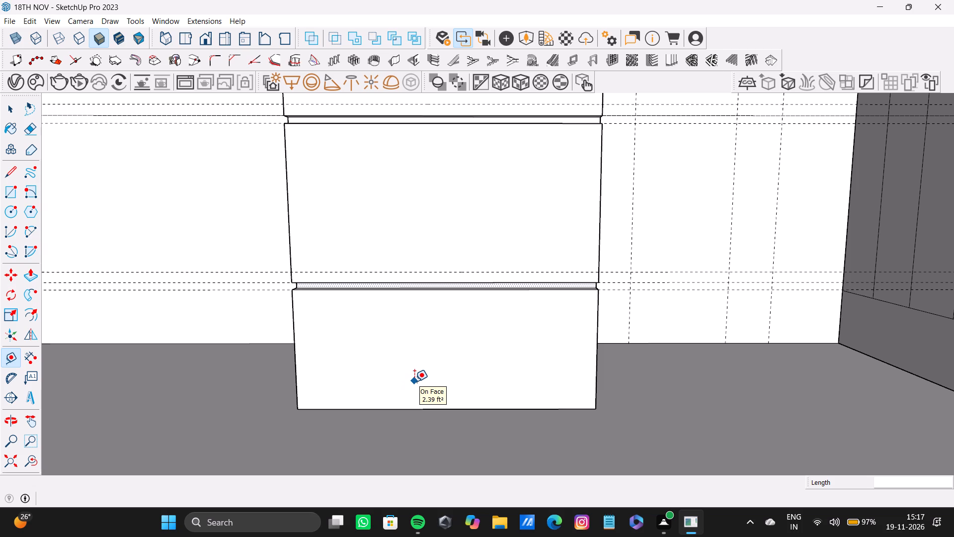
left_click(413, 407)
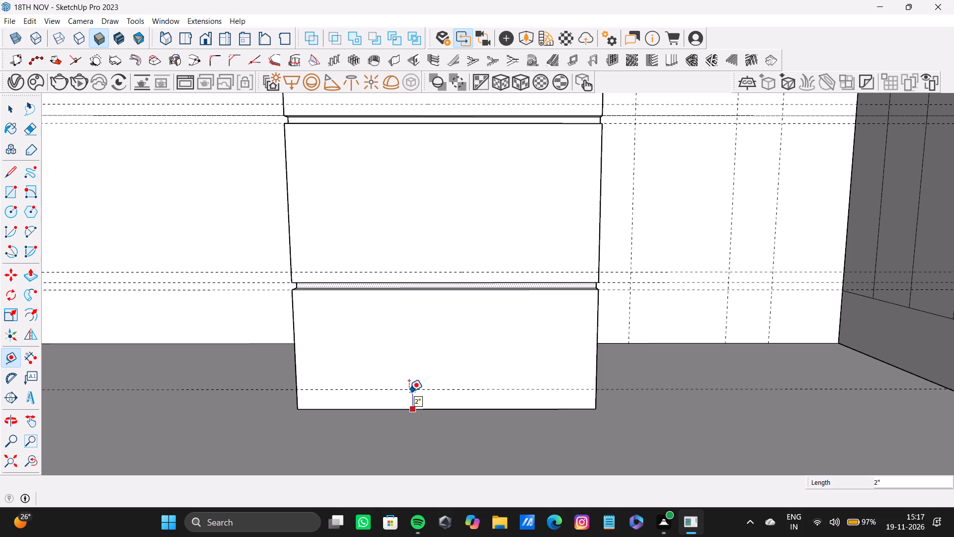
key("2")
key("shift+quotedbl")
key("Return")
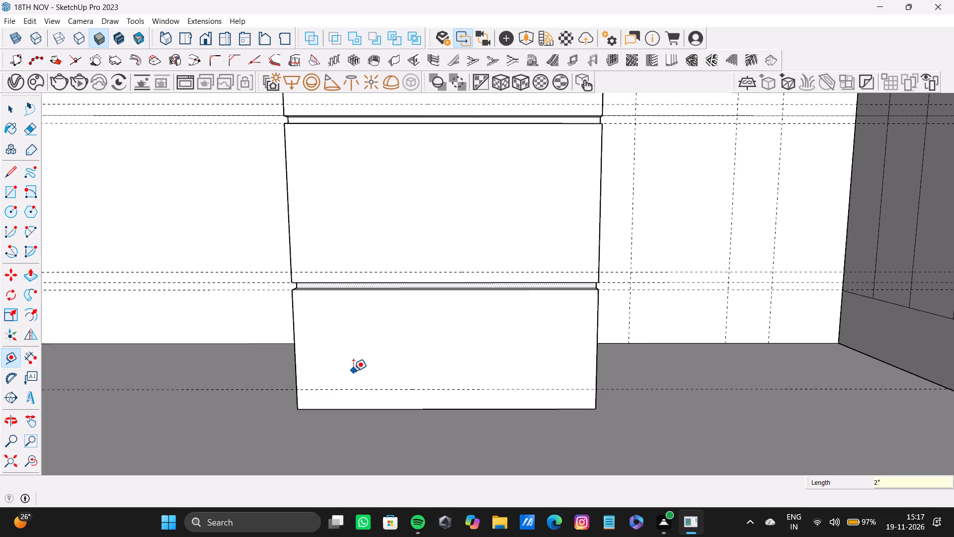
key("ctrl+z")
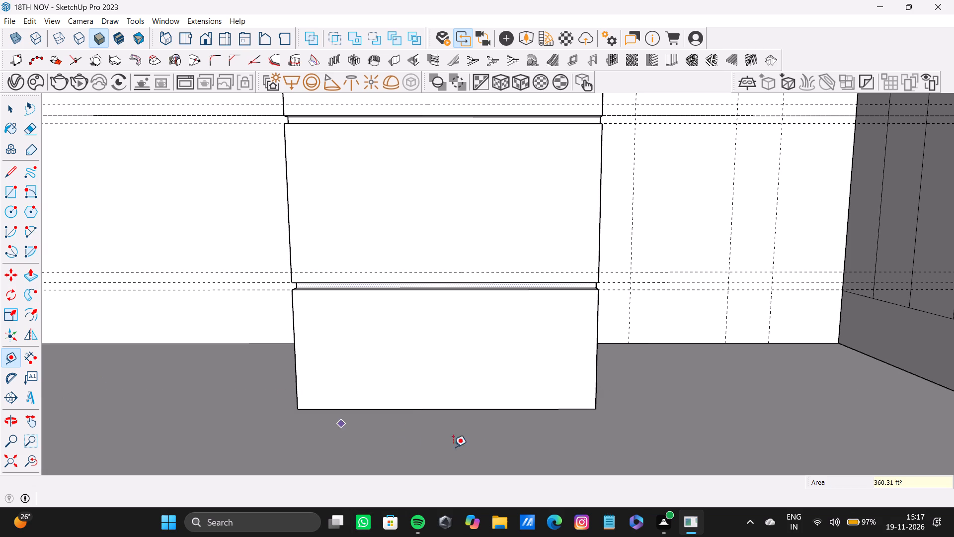
Offset a horizontal guide 1" above the bottom edge of the box's front face.
left_click(453, 408)
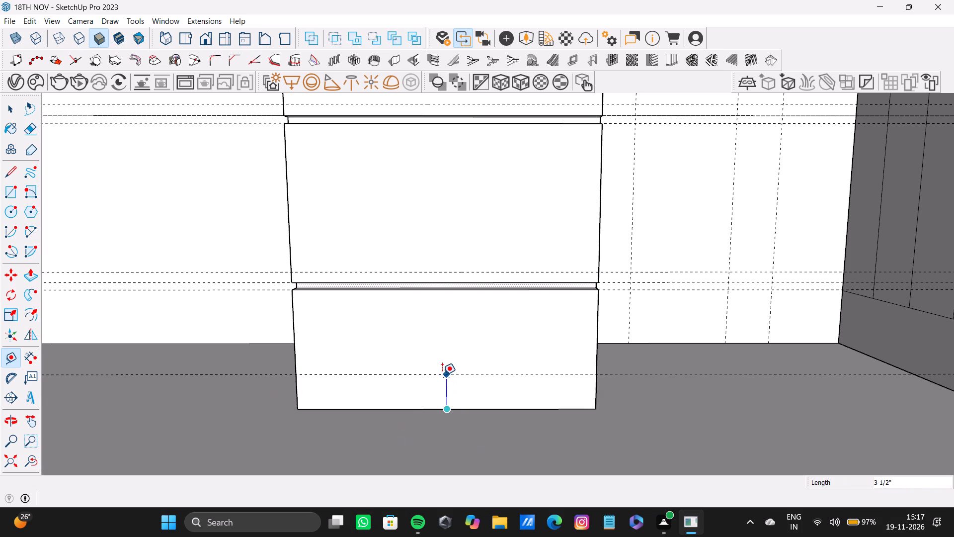
key("1")
key("shift+quotedbl")
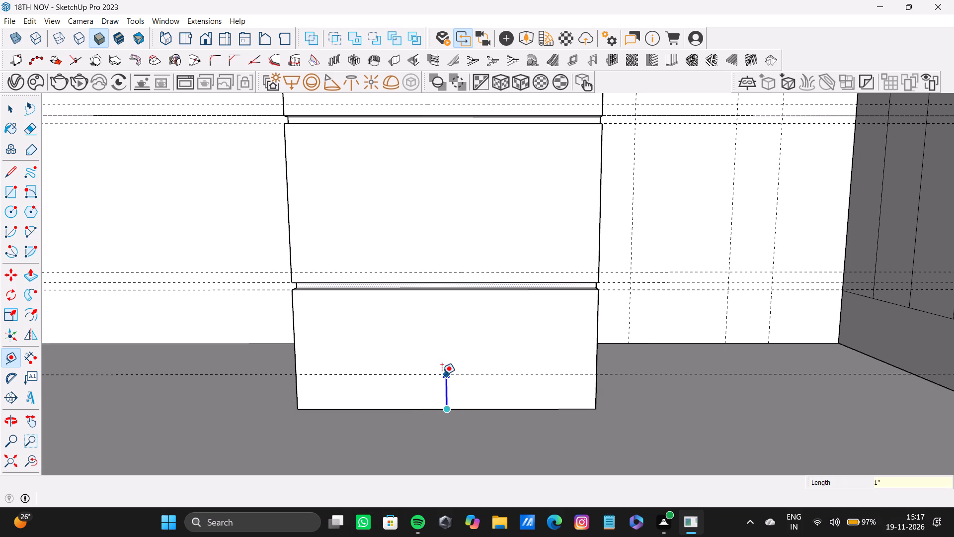
key("Return")
Offset a guide 1" above the bottom edge of the box's left side face.
middle_click_drag(299, 398, 515, 421)
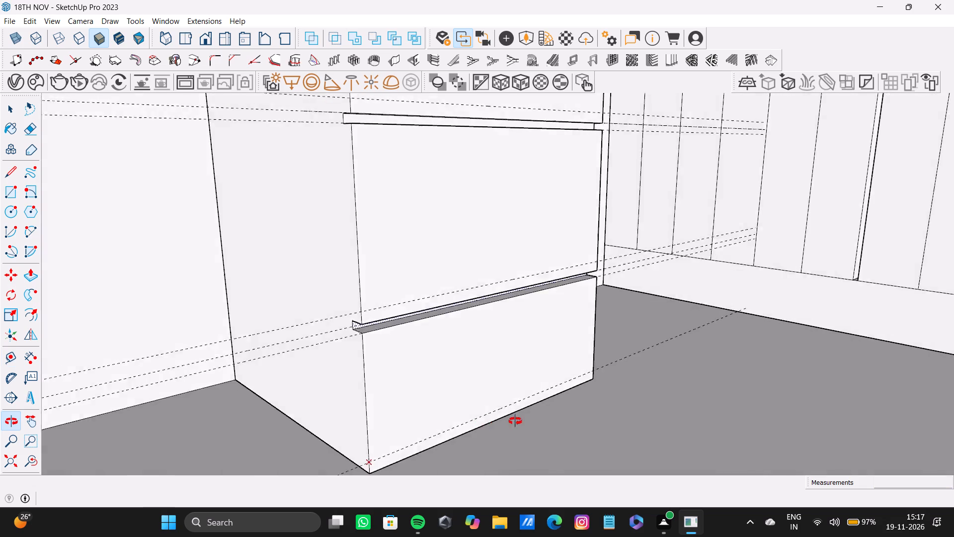
middle_click_drag(515, 421, 520, 422)
scroll(420, 459, "up", 3)
middle_click_drag(333, 431, 333, 419)
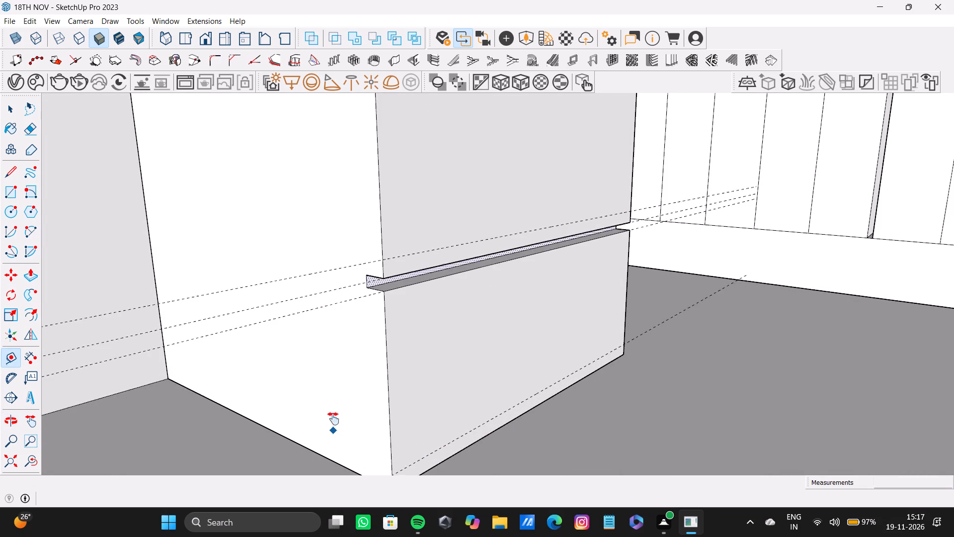
middle_click_drag(333, 419, 332, 335)
left_click(354, 373)
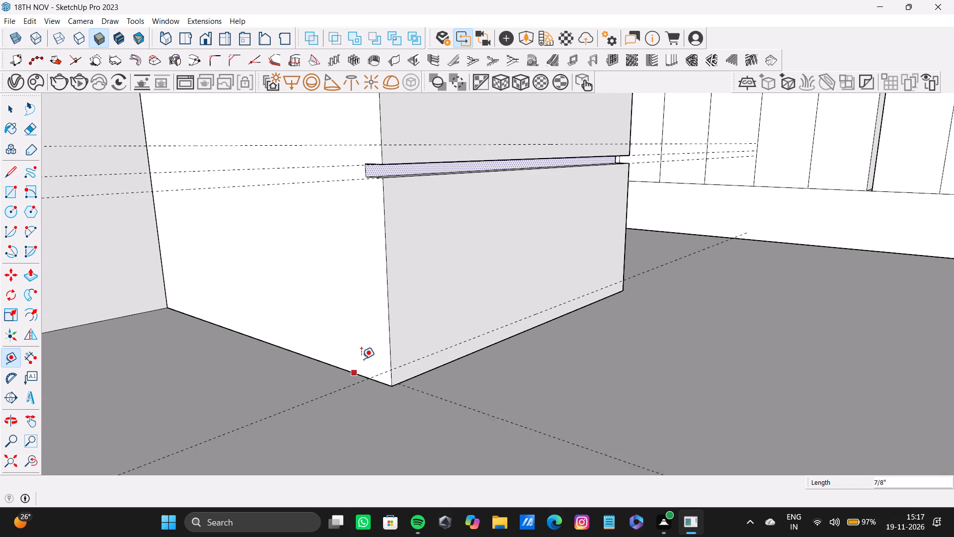
key("1")
key("shift+quotedbl")
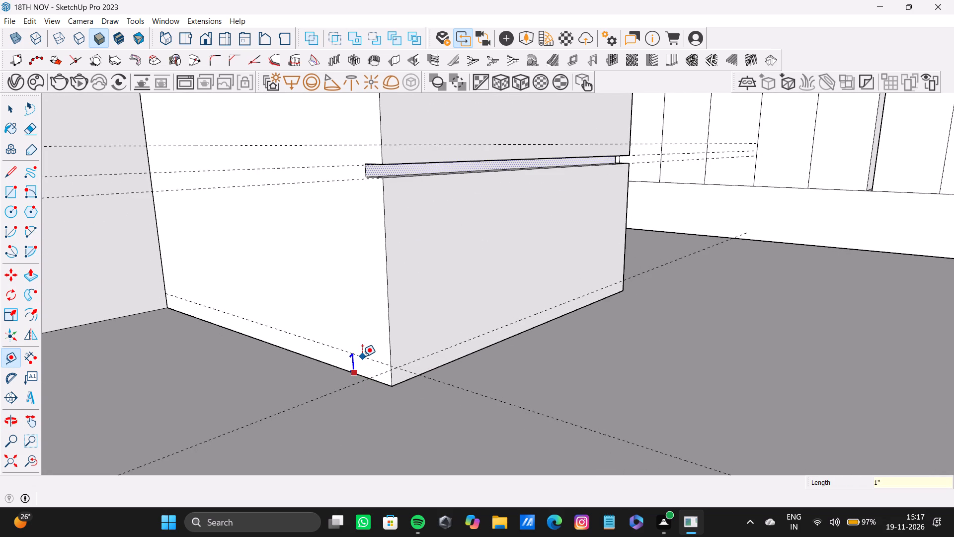
key("Return")
Offset a guide 1" above the bottom edge of the box's right side face.
scroll(517, 298, "down", 3)
middle_click_drag(558, 292, 220, 317)
scroll(468, 283, "up", 3)
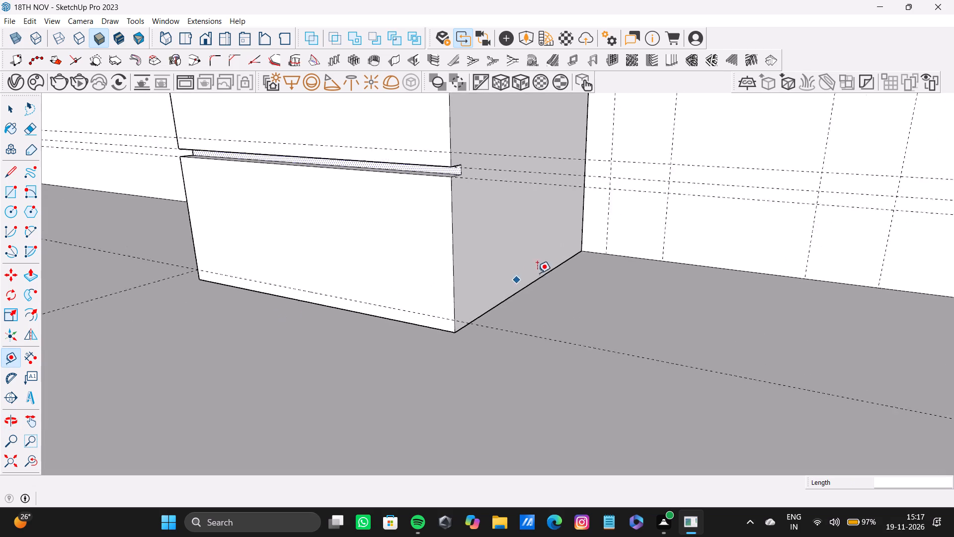
scroll(537, 273, "up", 3)
left_click(498, 308)
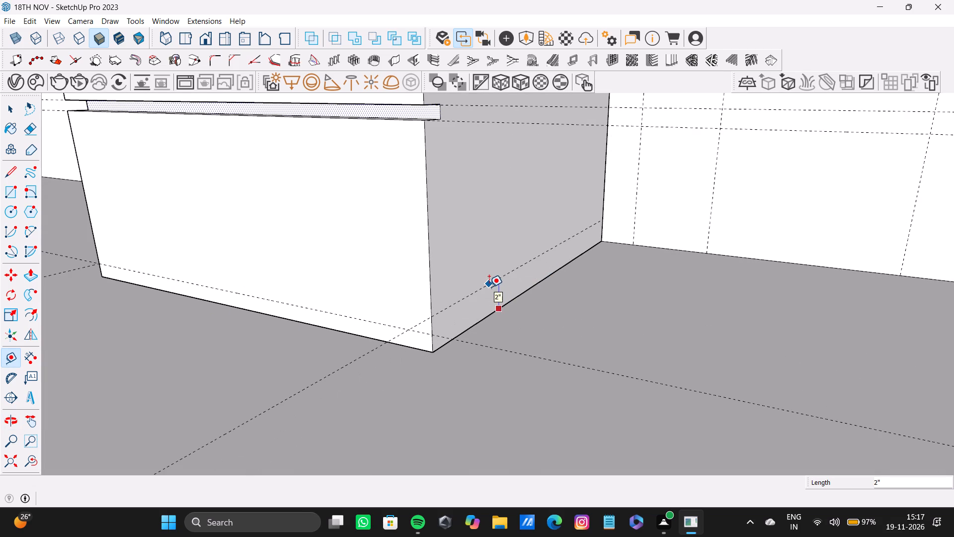
key("1")
key("shift+quotedbl")
key("Return")
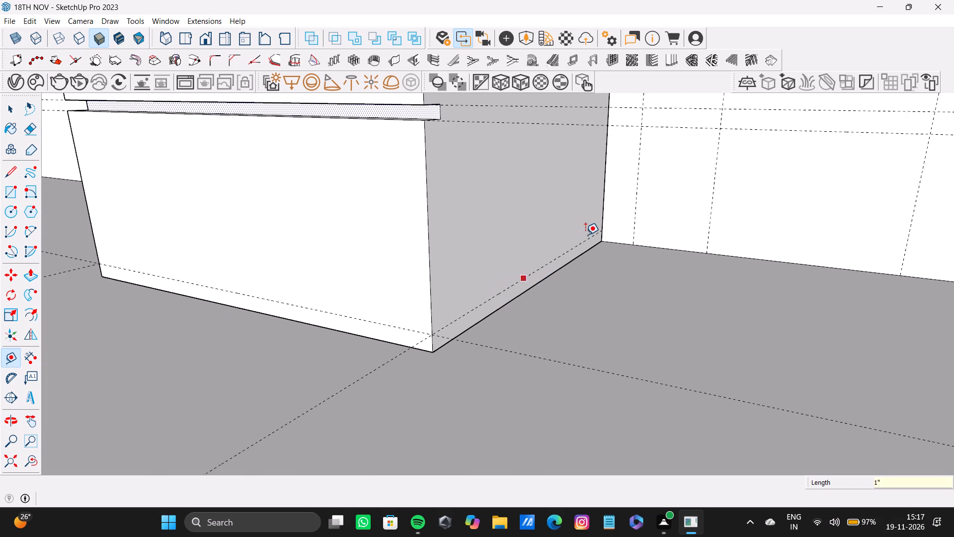
Draw a line about 2' 3 3/4" long along the guide near the bottom of the box's right side face.
key("l")
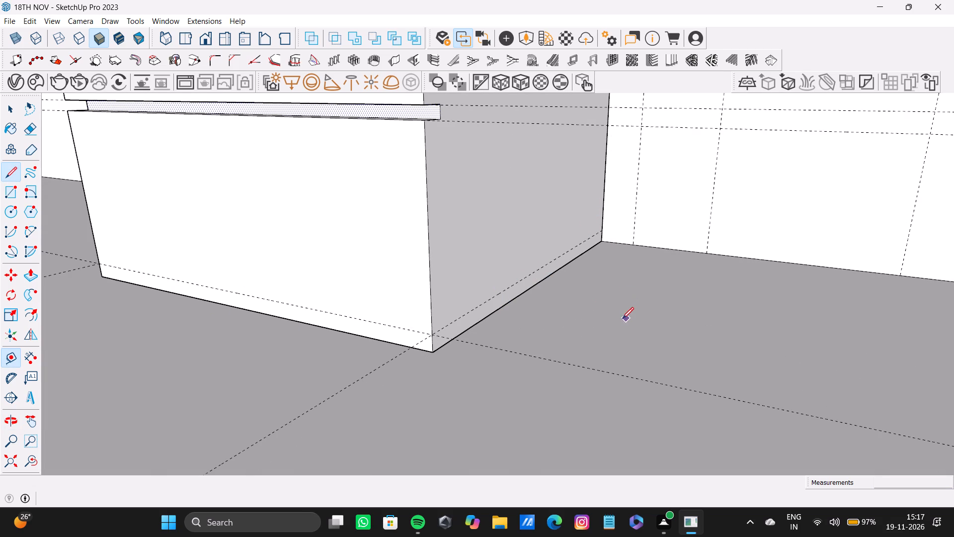
scroll(563, 207, "up", 6)
left_click(609, 236)
scroll(472, 333, "down", 6)
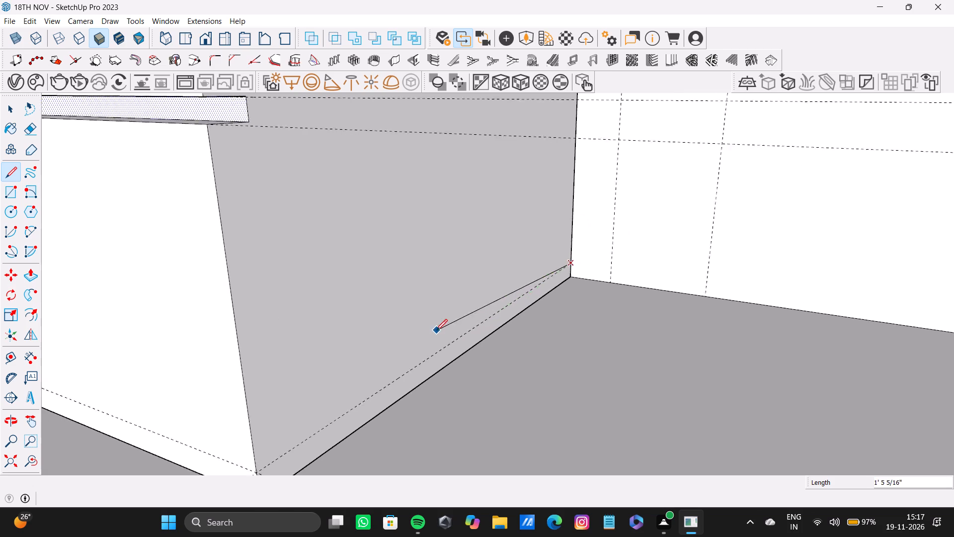
scroll(436, 331, "down", 2)
middle_click_drag(436, 331, 484, 215, "shift")
scroll(373, 309, "up", 3)
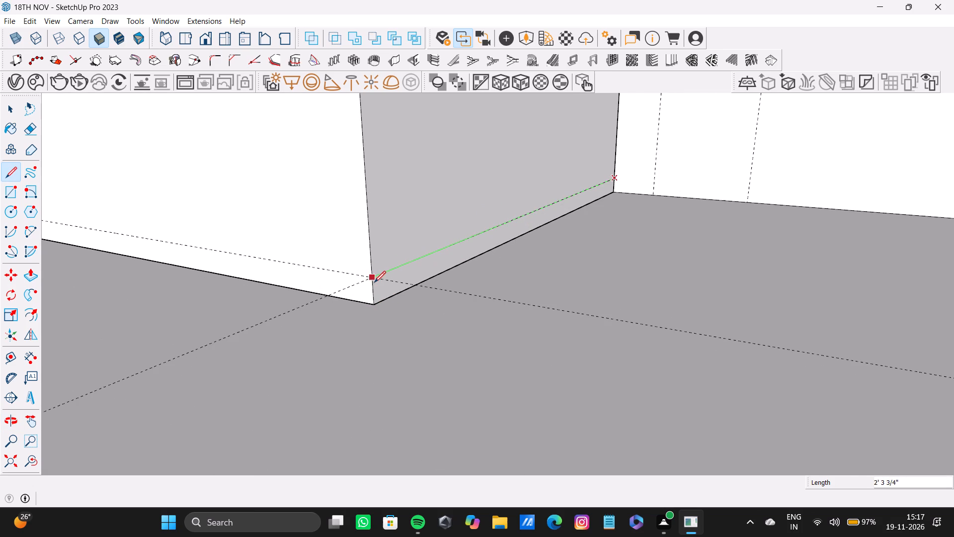
left_click(372, 279)
Draw a line along the guide across the bottom of the box's front face, from one vertical edge to the other.
scroll(310, 275, "down", 1)
middle_click_drag(310, 275, 481, 281)
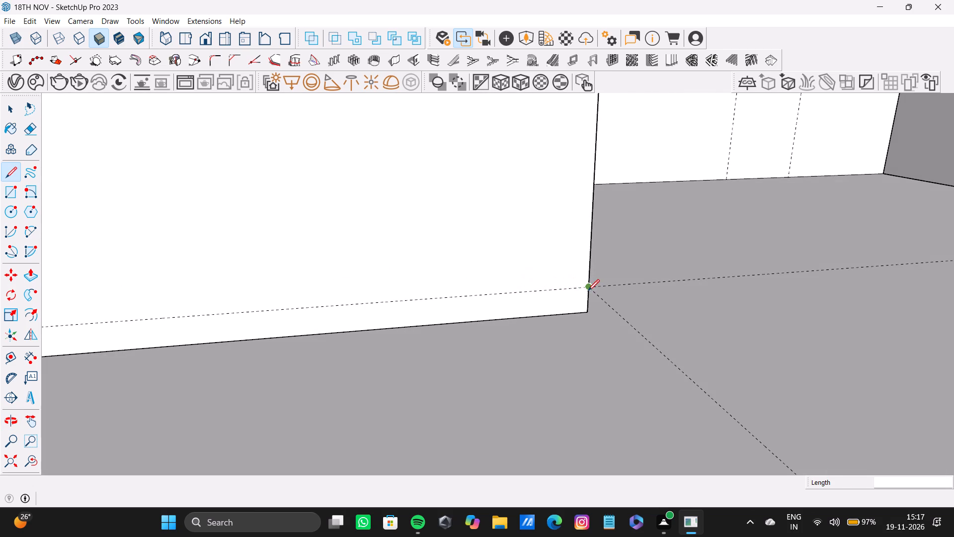
left_click_drag(589, 289, 564, 288)
scroll(214, 298, "down", 4)
middle_click_drag(211, 299, 580, 258, "shift")
scroll(304, 278, "down", 2)
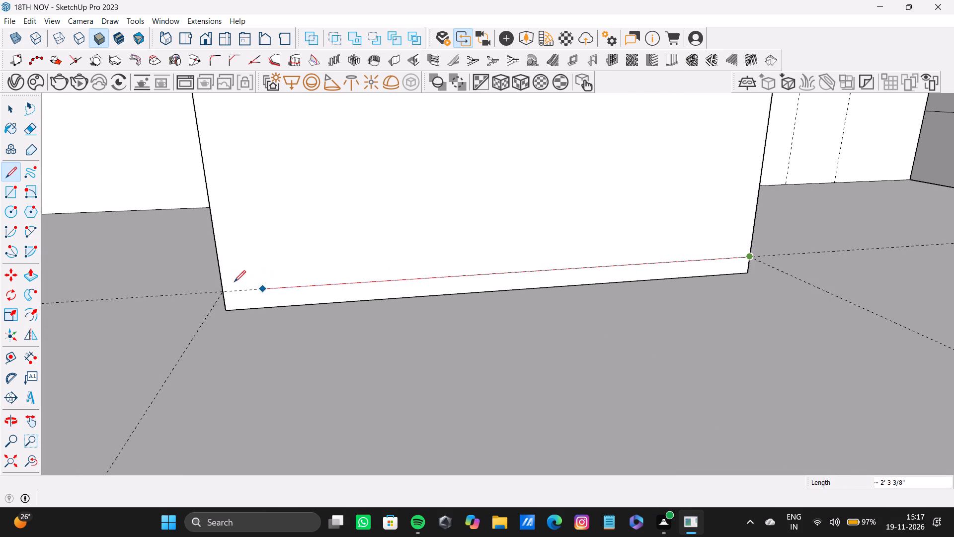
left_click(219, 295)
Draw a line about 2' 3 3/4" long along the guide near the bottom of the box's left side face.
middle_click_drag(215, 290, 483, 288)
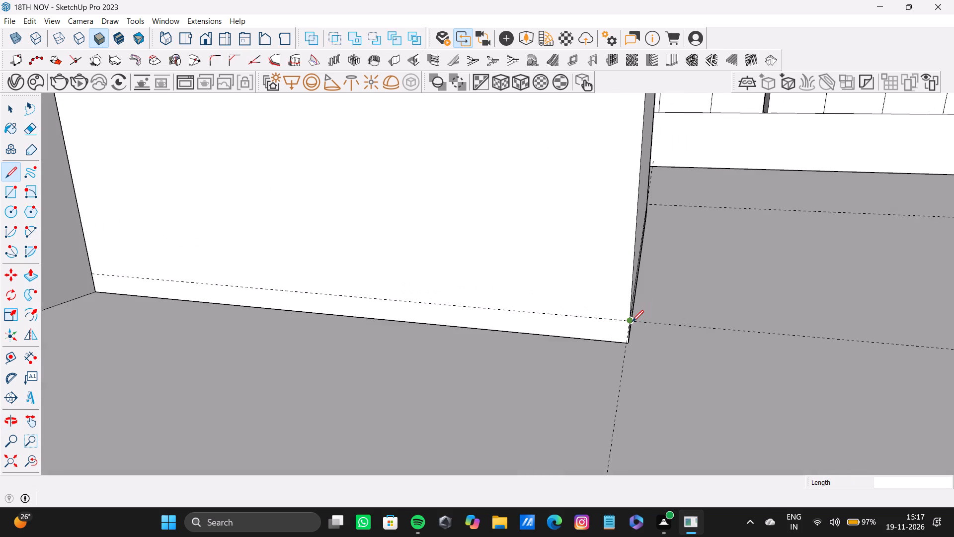
left_click_drag(631, 320, 370, 309)
left_click(94, 272)
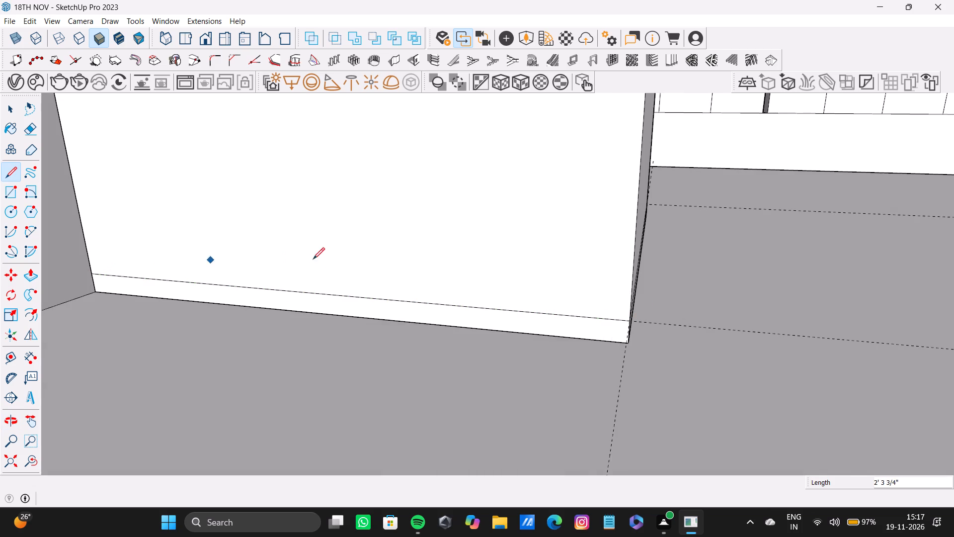
key("space")
Select the narrow strip below the new line at the base of the box's left side face.
middle_click_drag(544, 287, 429, 261)
key("space")
left_click(542, 326)
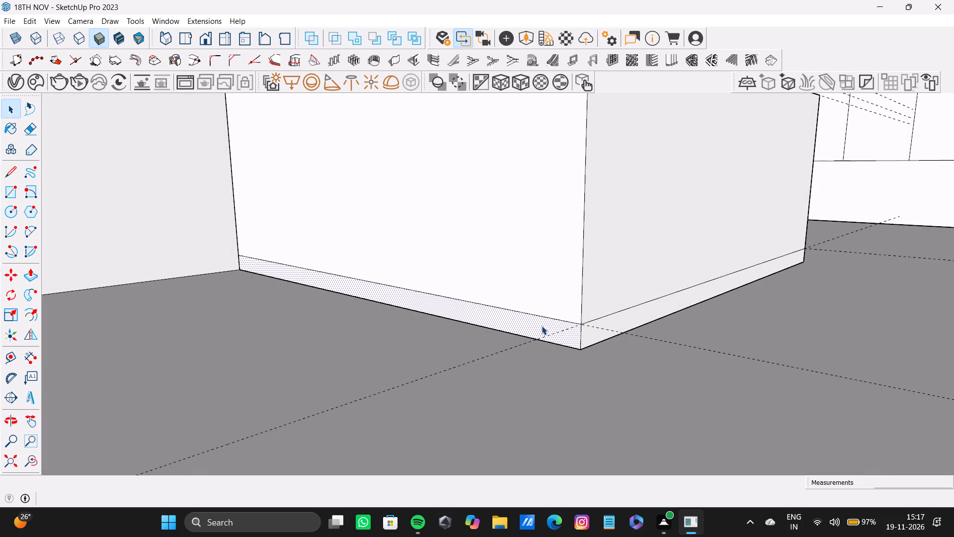
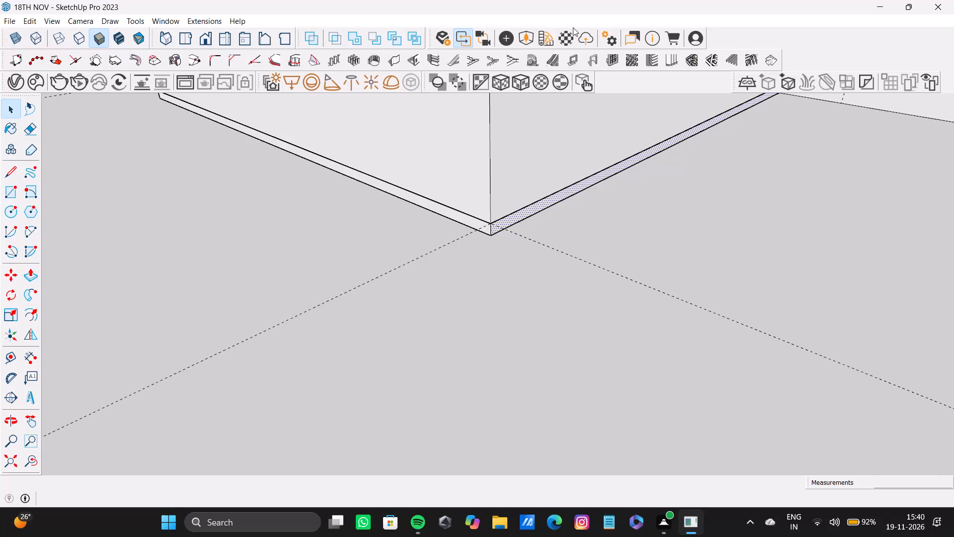
Push the selected base strip on the box's side face inward by about 7/16" with Push/Pull.
key("p")
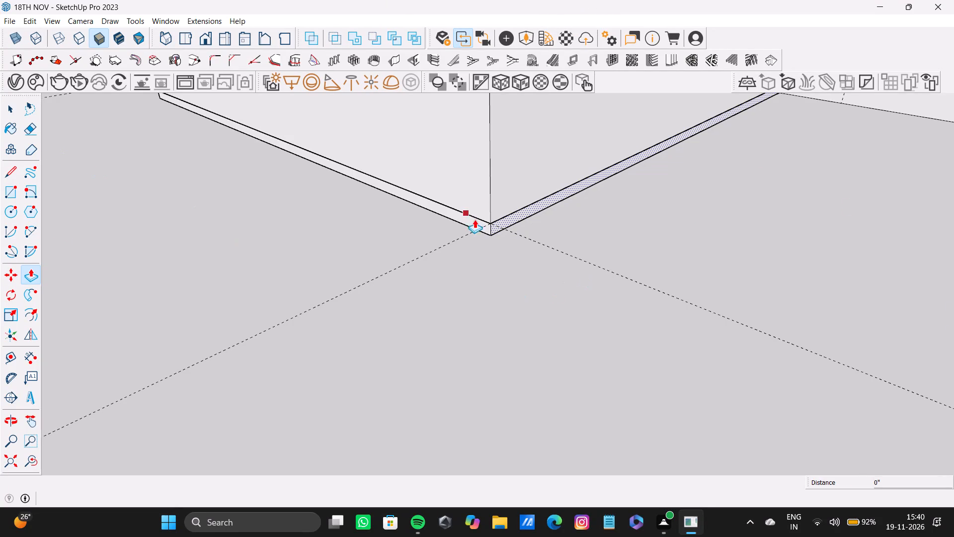
left_click_drag(501, 227, 485, 226)
scroll(346, 253, "down", 4)
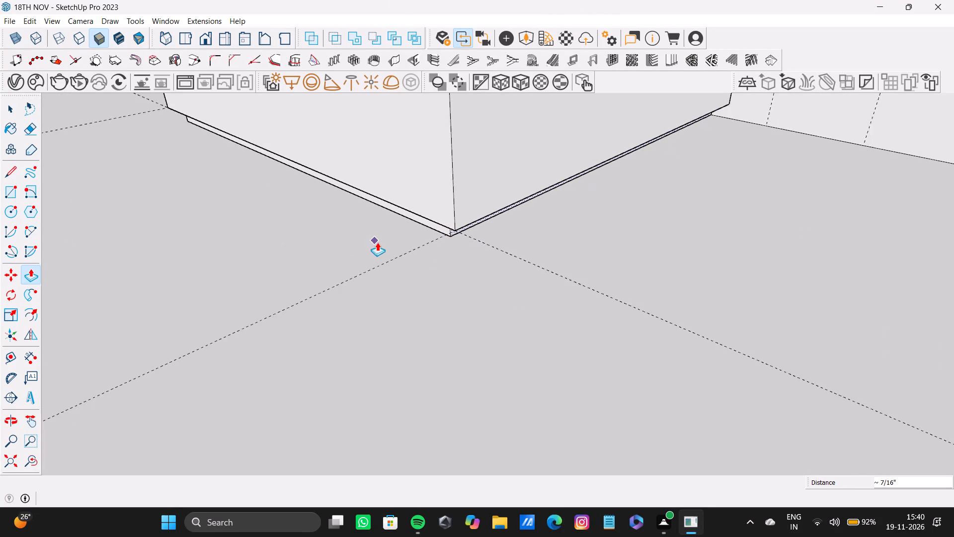
scroll(377, 242, "down", 8)
middle_click_drag(445, 234, 433, 234)
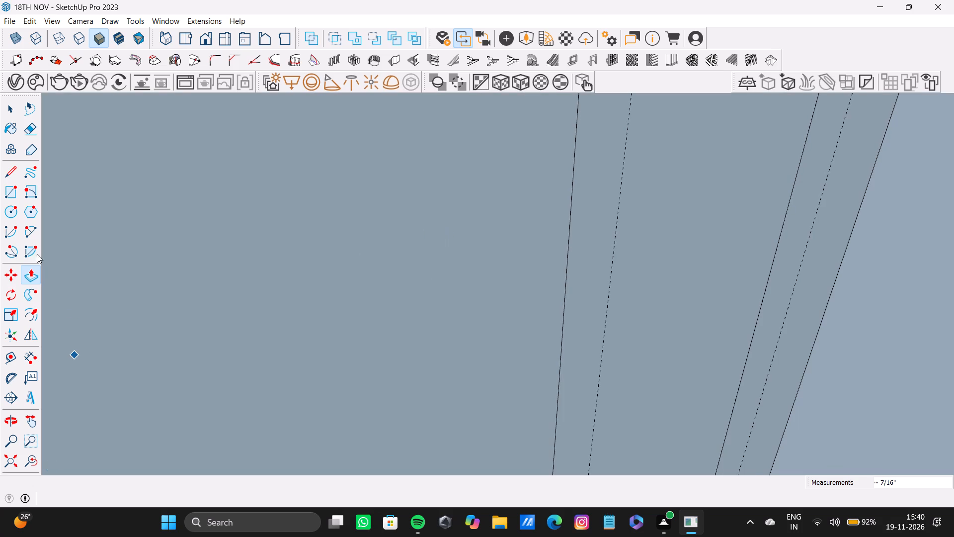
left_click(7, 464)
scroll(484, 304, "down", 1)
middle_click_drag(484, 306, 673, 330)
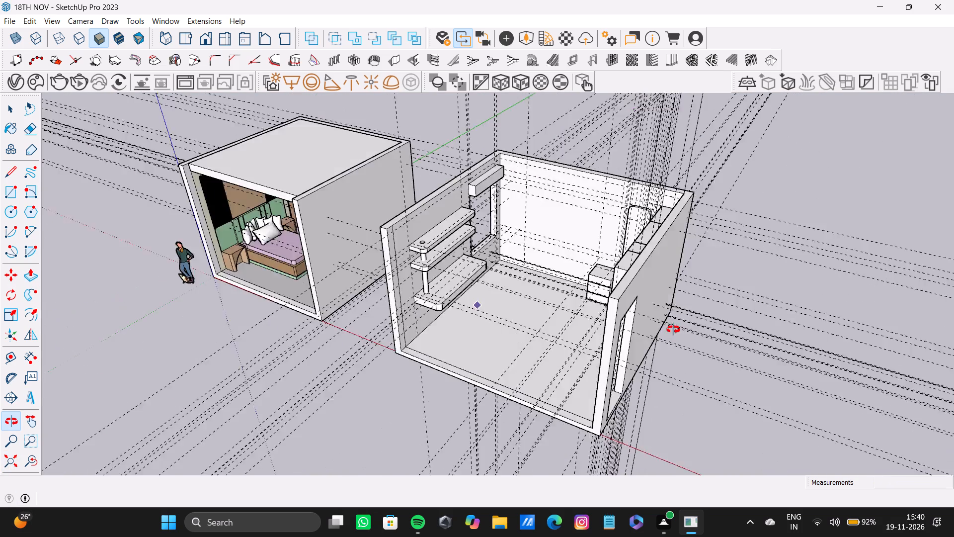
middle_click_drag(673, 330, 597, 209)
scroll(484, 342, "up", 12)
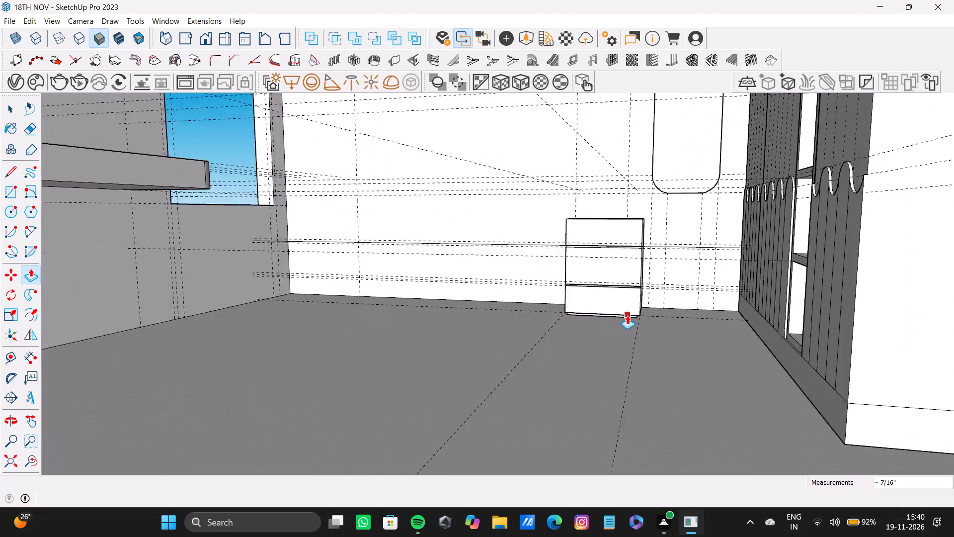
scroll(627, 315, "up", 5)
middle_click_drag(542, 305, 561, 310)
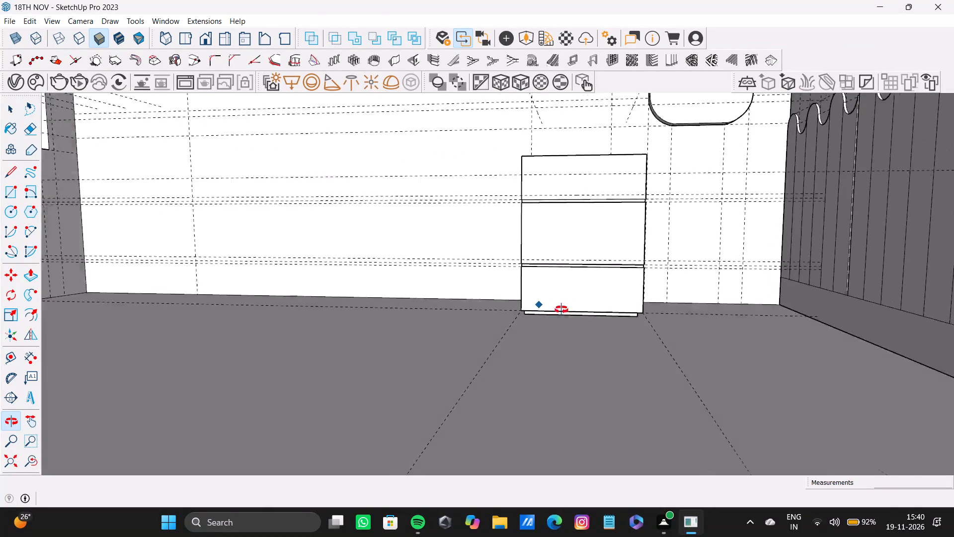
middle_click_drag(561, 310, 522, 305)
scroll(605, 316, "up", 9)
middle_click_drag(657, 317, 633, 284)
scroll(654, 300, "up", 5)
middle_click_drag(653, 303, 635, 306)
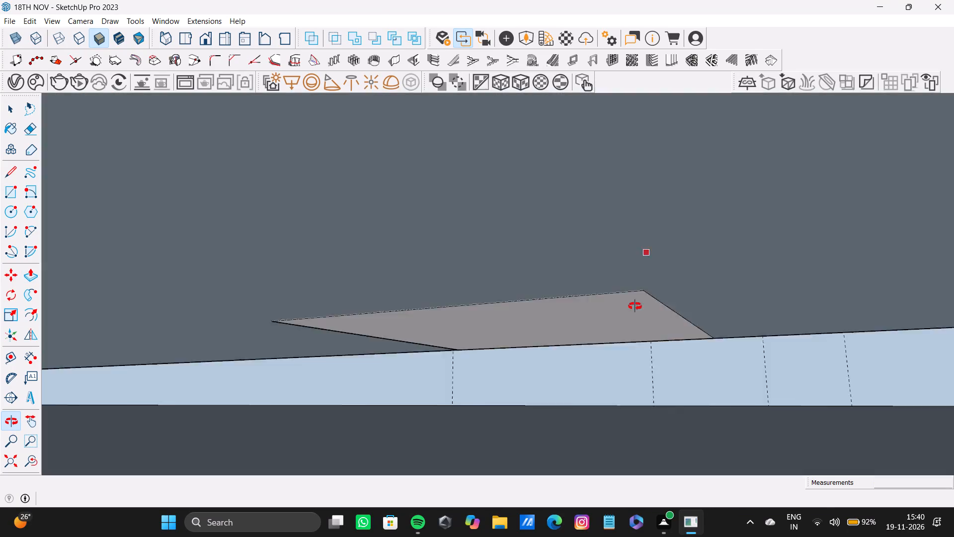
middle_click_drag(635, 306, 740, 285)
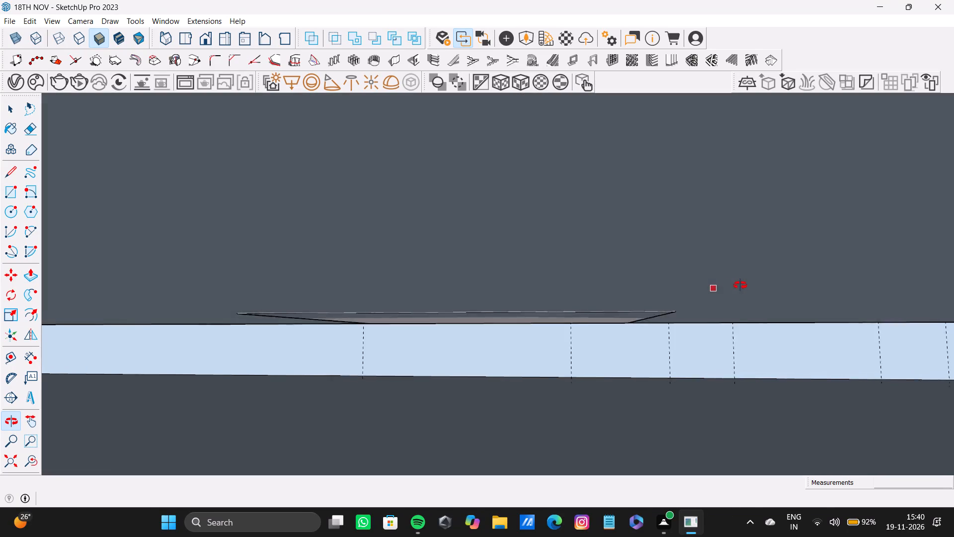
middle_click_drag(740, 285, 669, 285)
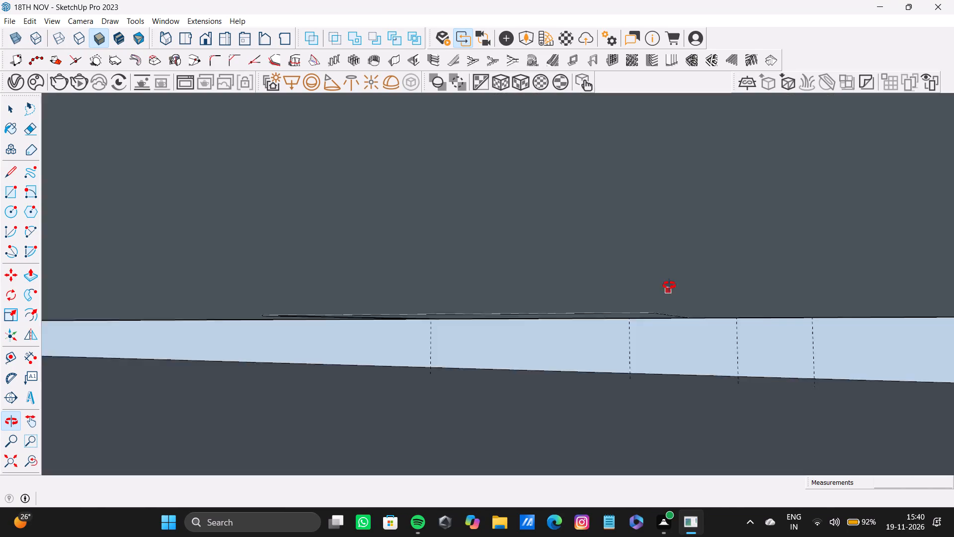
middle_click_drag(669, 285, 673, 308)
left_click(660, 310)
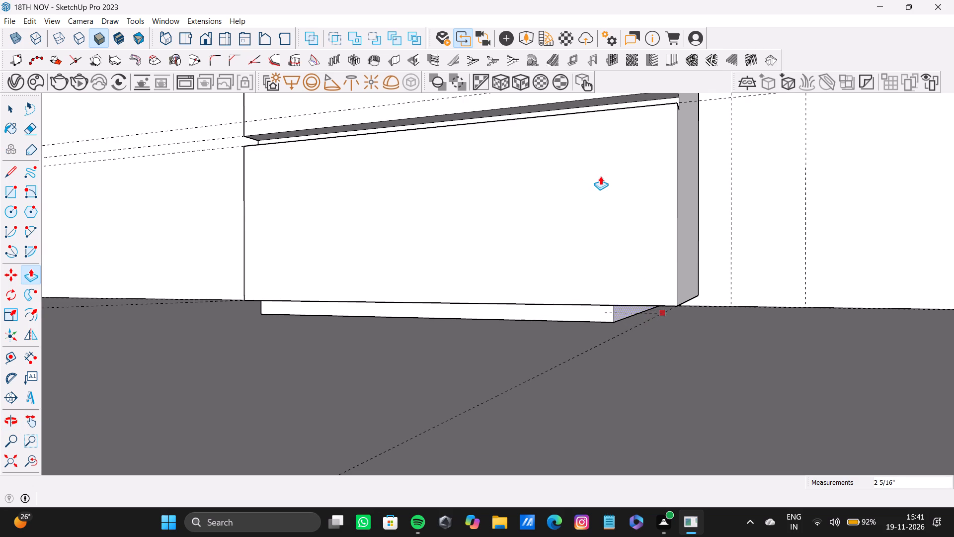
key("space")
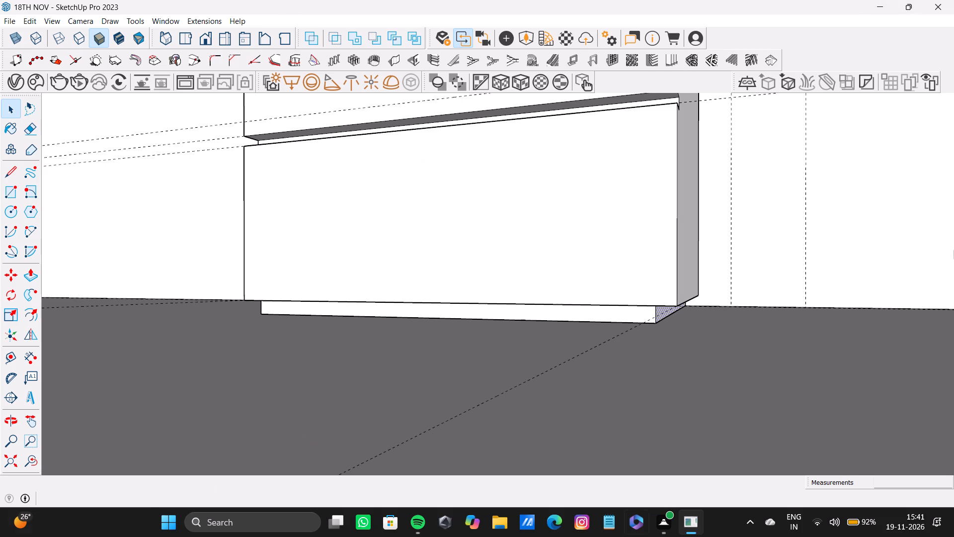
Open the group of the room with the wall shelves for editing.
left_click(11, 460)
middle_click_drag(609, 154, 623, 357)
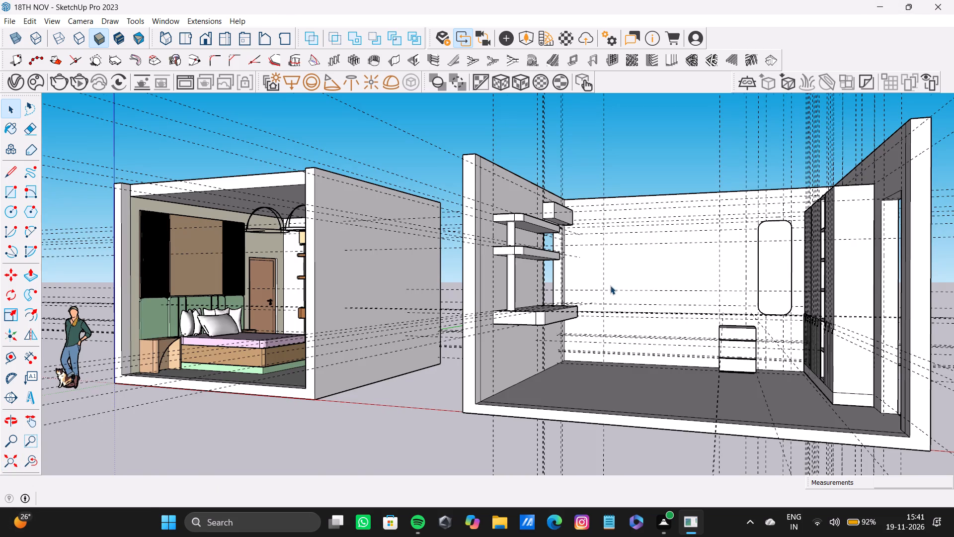
scroll(610, 285, "down", 1)
middle_click_drag(613, 293, 707, 367)
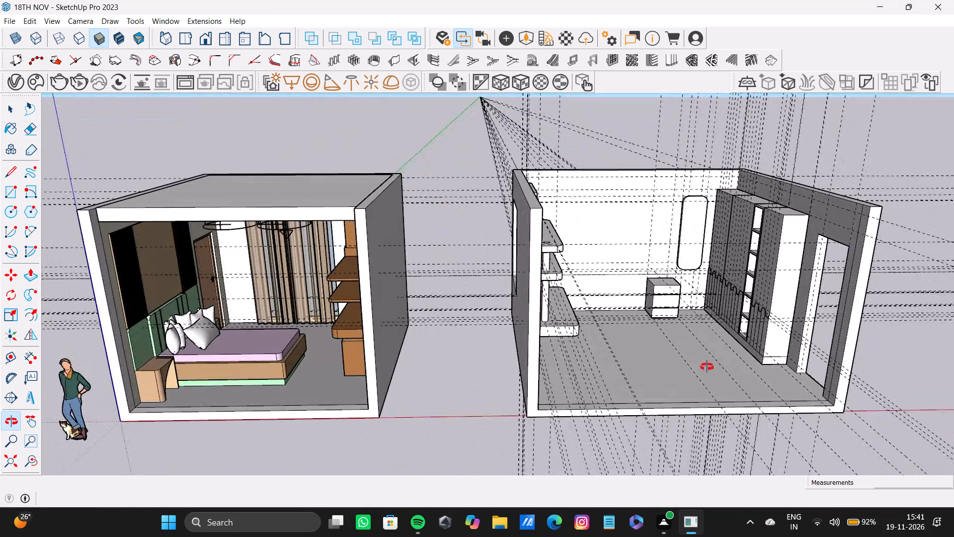
middle_click_drag(707, 367, 581, 343)
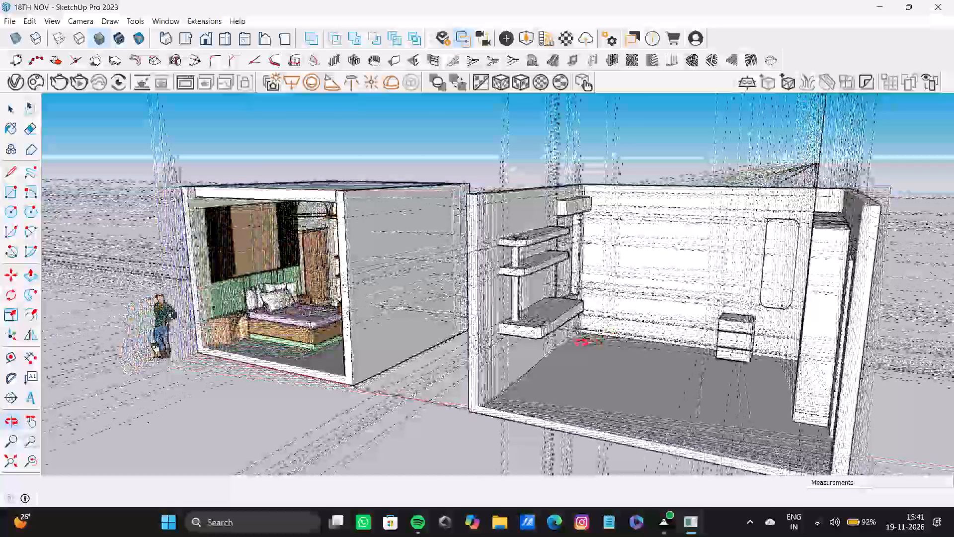
middle_click_drag(581, 343, 577, 381)
scroll(537, 341, "up", 10)
left_click(552, 337)
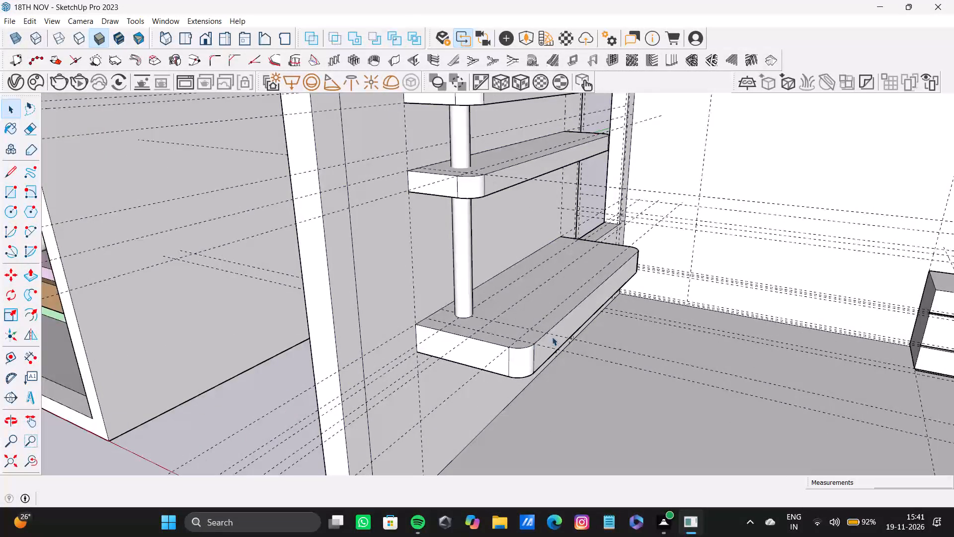
double_click(554, 340)
Select all visible faces and edges of the lowest wall shelf and scale its depth along the red axis to about 0.76.
left_click(547, 353)
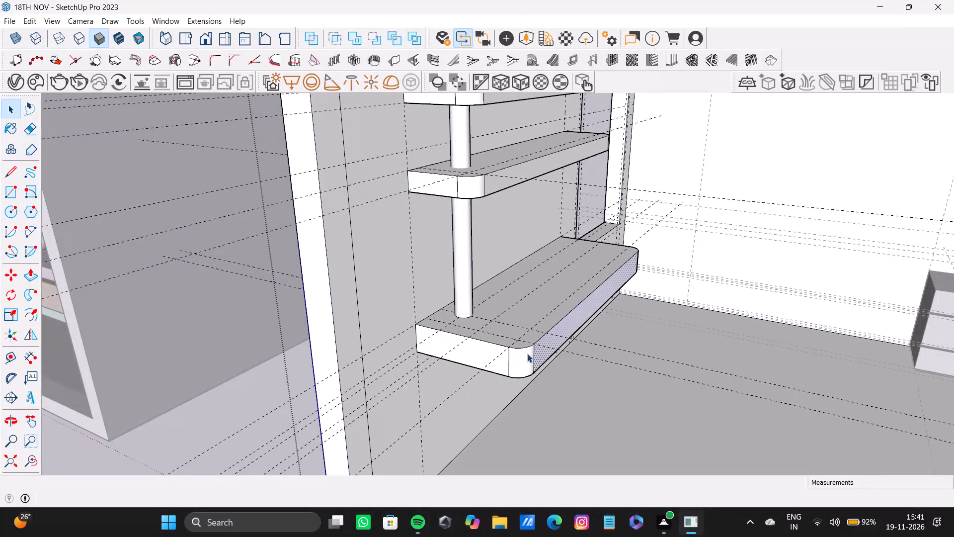
triple_click(523, 316)
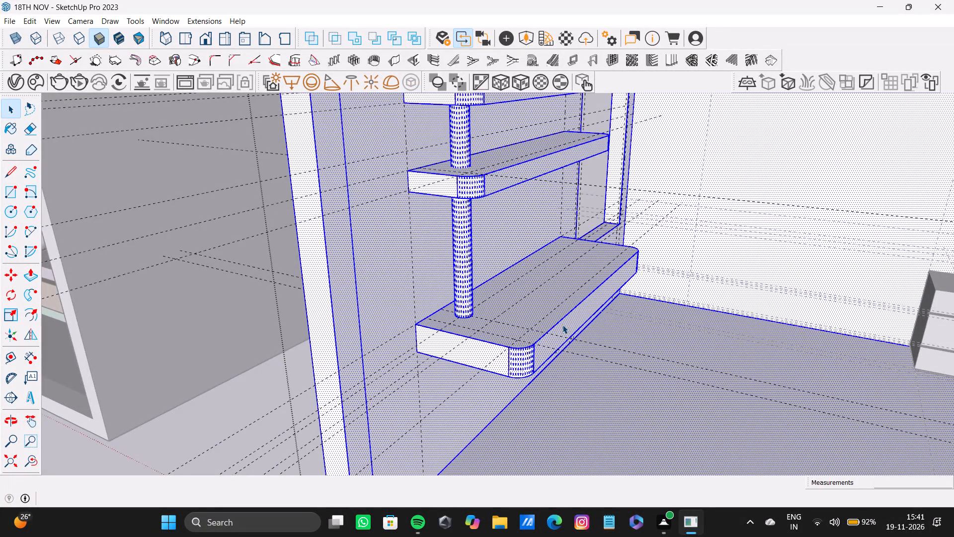
double_click(562, 325)
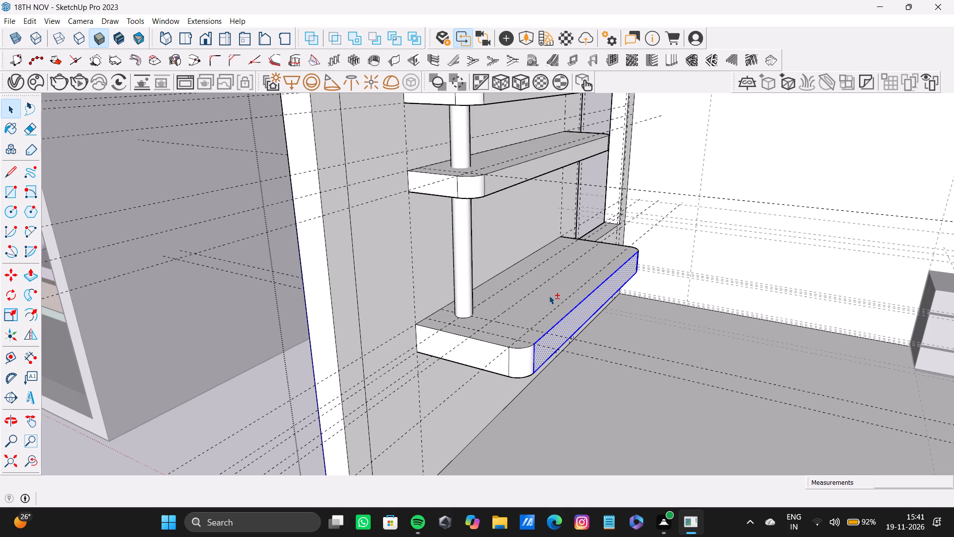
double_click(549, 295, "shift")
double_click(523, 360, "shift")
double_click(477, 359, "shift")
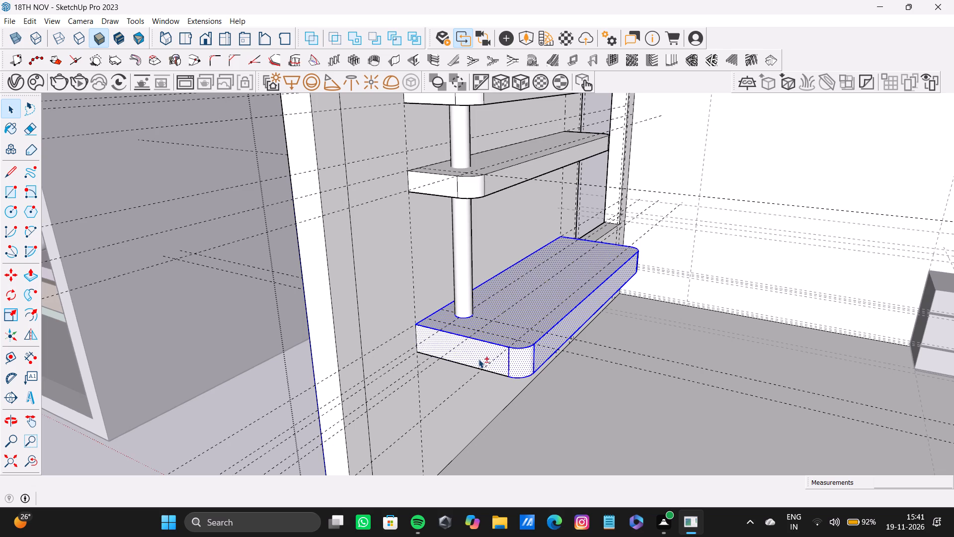
double_click(495, 360, "shift")
double_click(485, 352, "shift")
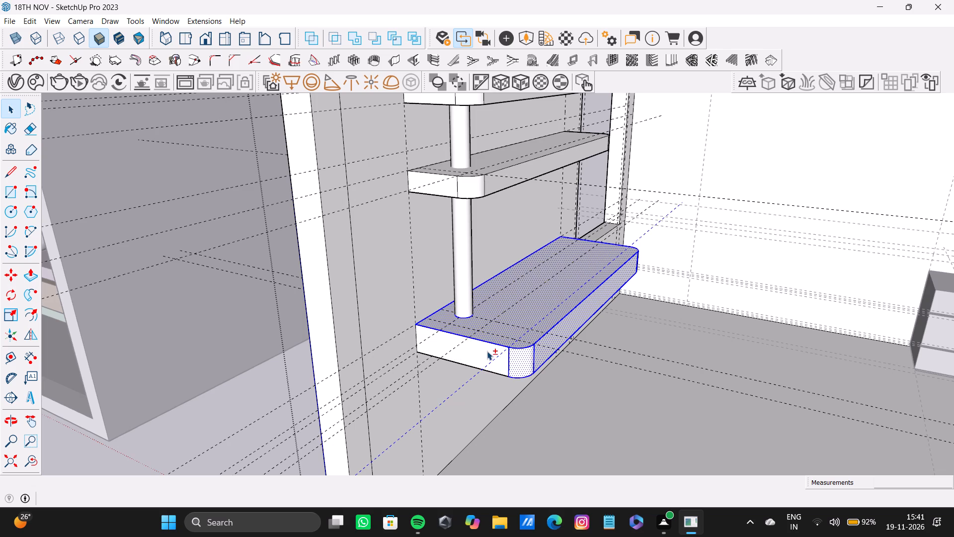
left_click(498, 355, "shift")
double_click(489, 356, "shift")
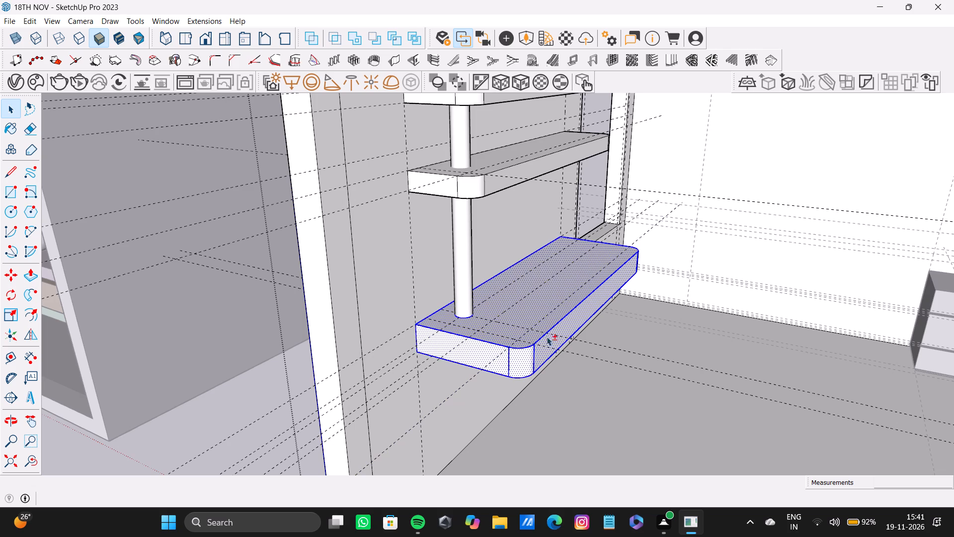
middle_click_drag(551, 328, 430, 352)
scroll(564, 292, "up", 8)
middle_click_drag(590, 274, 491, 299)
scroll(697, 299, "up", 3)
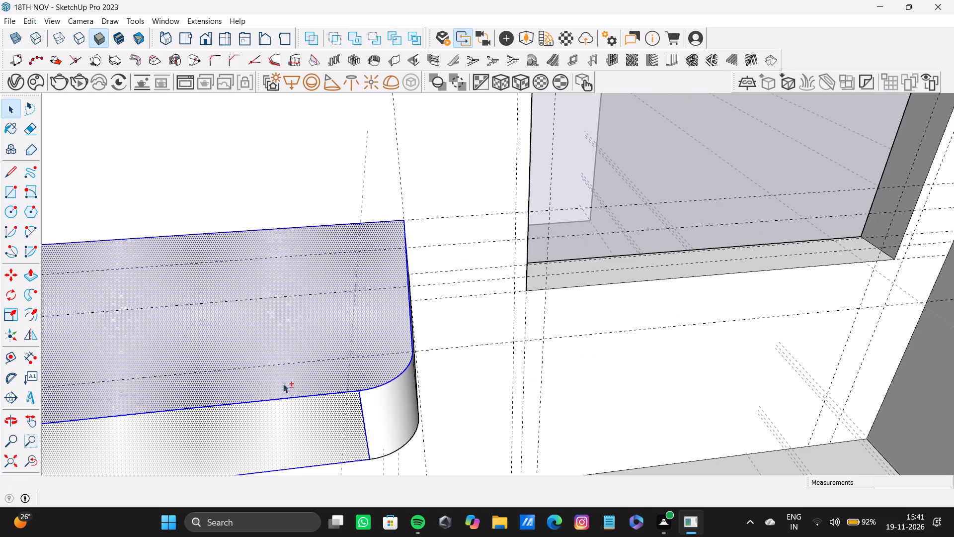
double_click(394, 402, "shift")
scroll(411, 375, "up", 1)
middle_click_drag(411, 375, 286, 387)
scroll(362, 344, "up", 3, "shift")
double_click(460, 310, "shift")
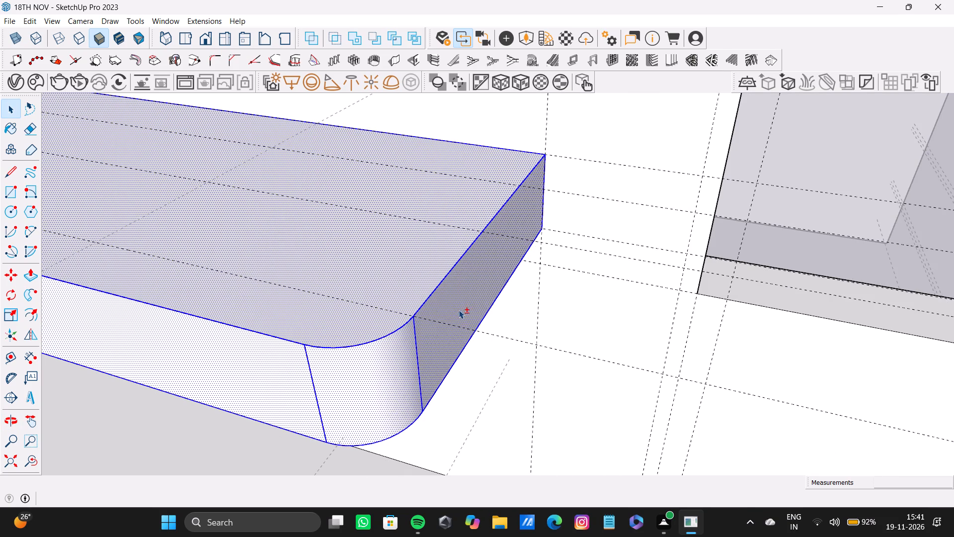
scroll(428, 320, "down", 20)
scroll(428, 320, "down", 2)
scroll(421, 327, "up", 1, "shift")
middle_click_drag(435, 331, 582, 309)
middle_click_drag(235, 350, 556, 356, "shift")
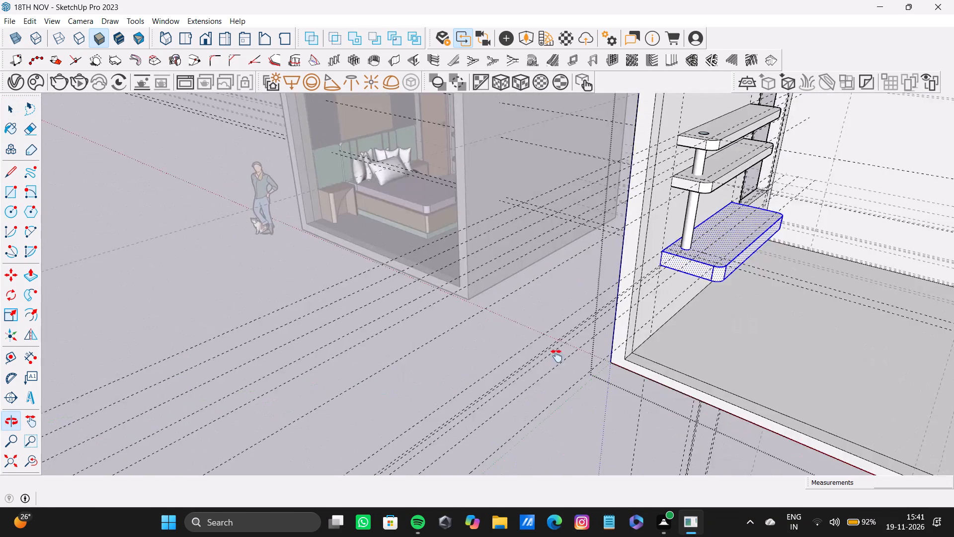
middle_click_drag(556, 356, 289, 214, "shift")
scroll(318, 188, "up", 4)
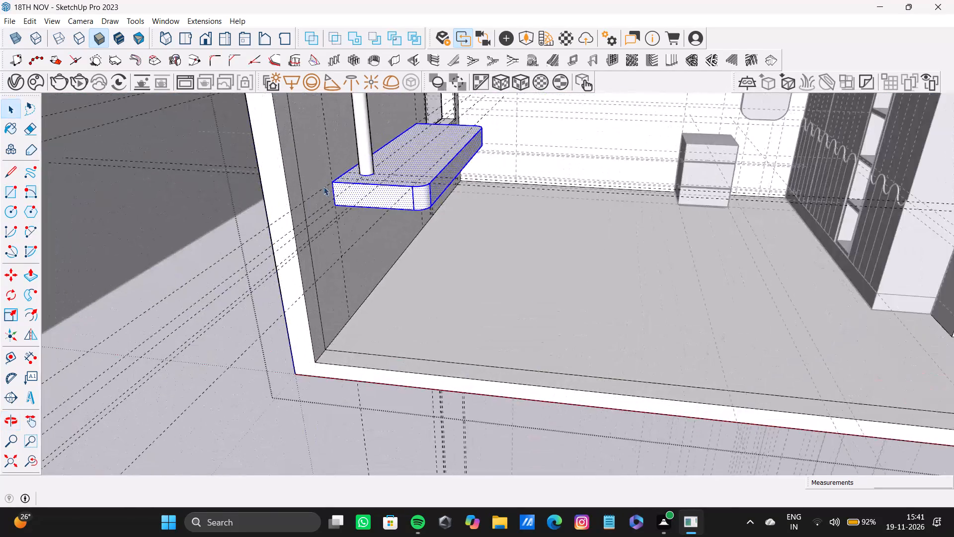
middle_click_drag(375, 199, 310, 267, "shift")
key("s")
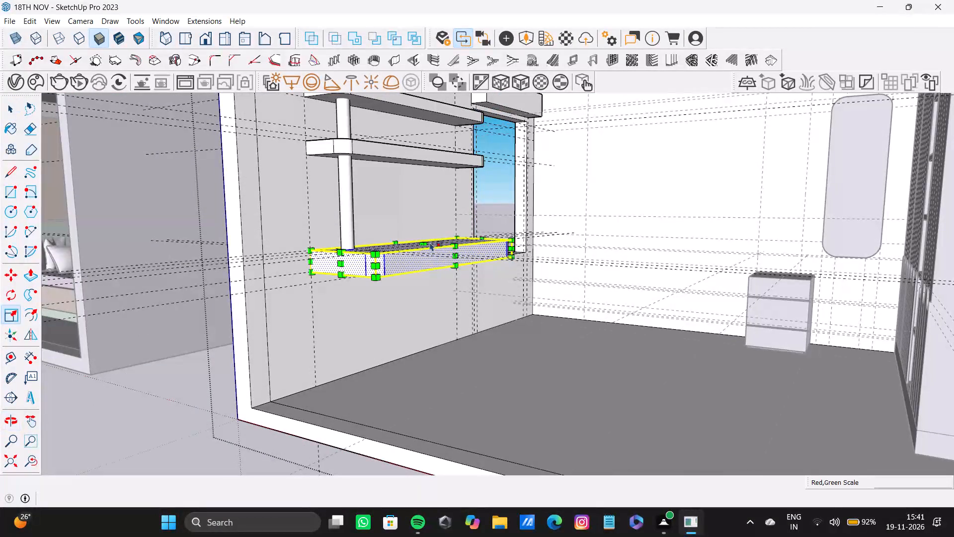
middle_click_drag(466, 260, 451, 352)
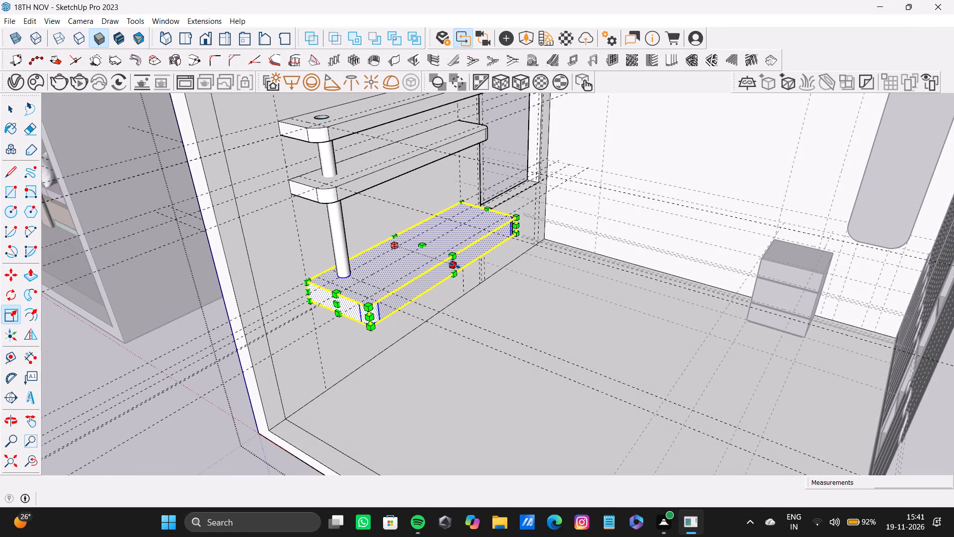
left_click_drag(455, 266, 437, 264)
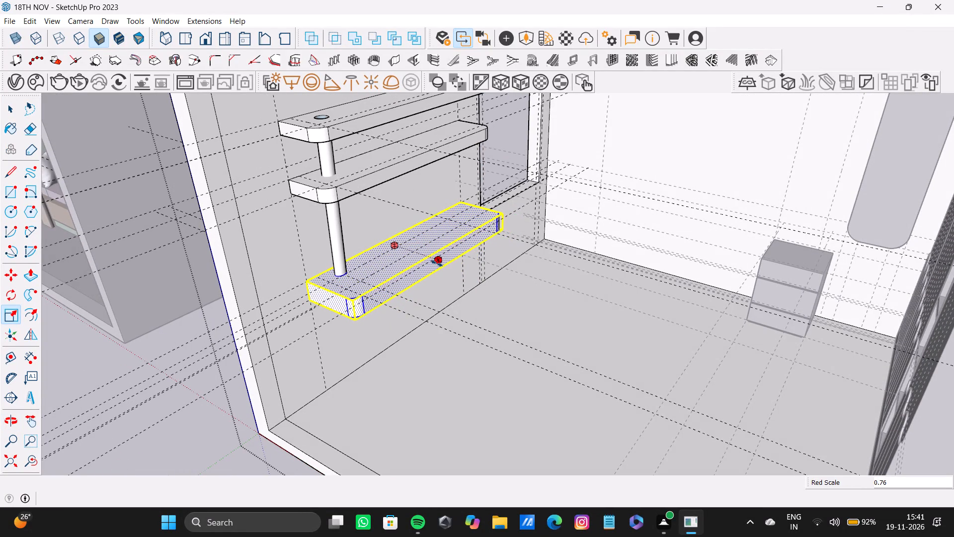
left_click_drag(437, 264, 441, 268)
key("space")
key("space")
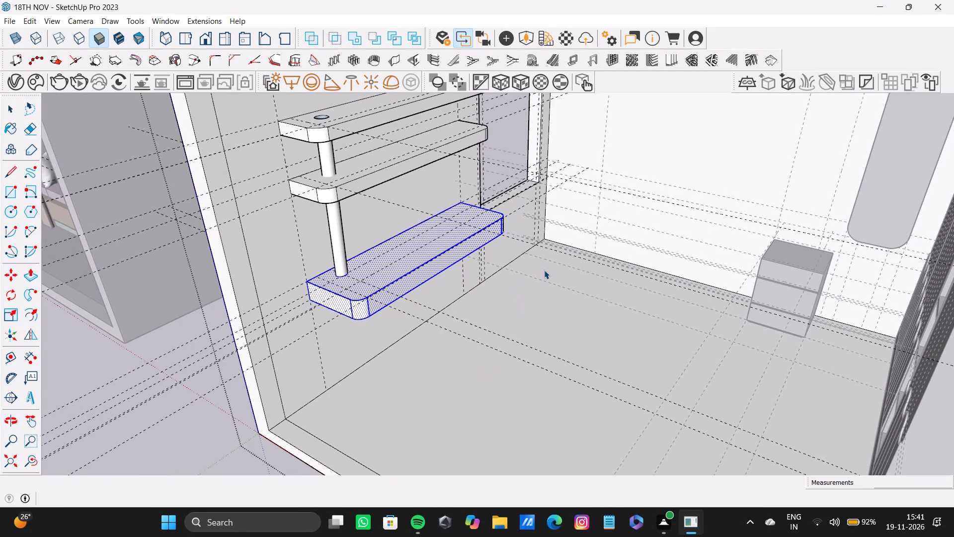
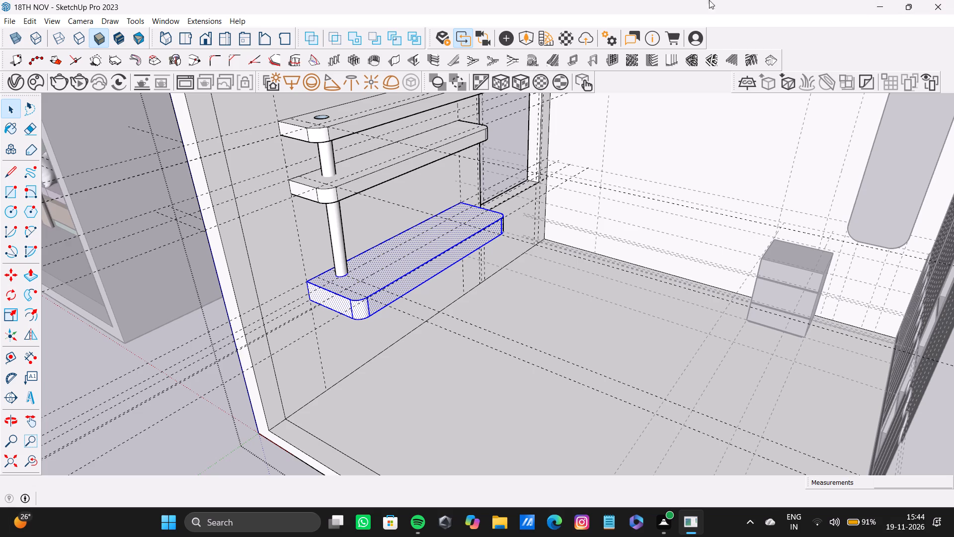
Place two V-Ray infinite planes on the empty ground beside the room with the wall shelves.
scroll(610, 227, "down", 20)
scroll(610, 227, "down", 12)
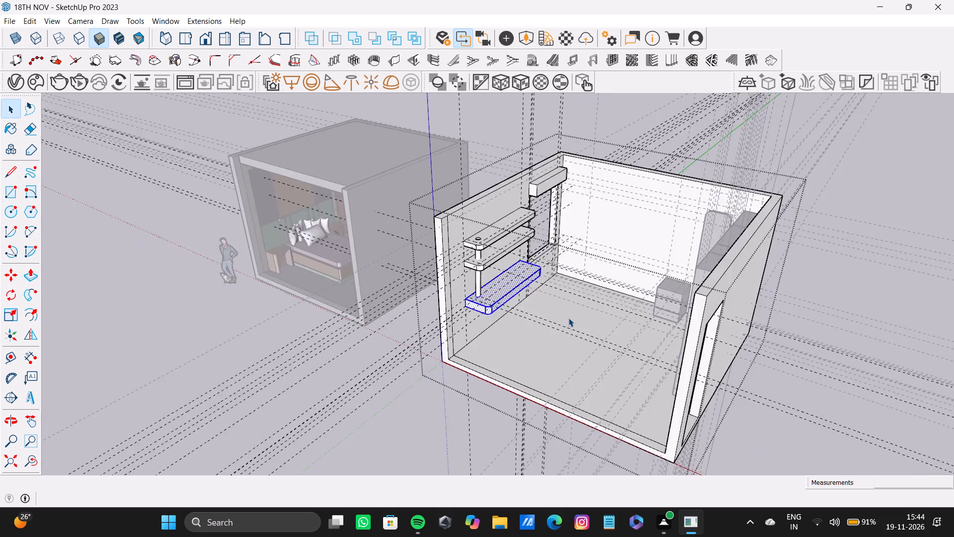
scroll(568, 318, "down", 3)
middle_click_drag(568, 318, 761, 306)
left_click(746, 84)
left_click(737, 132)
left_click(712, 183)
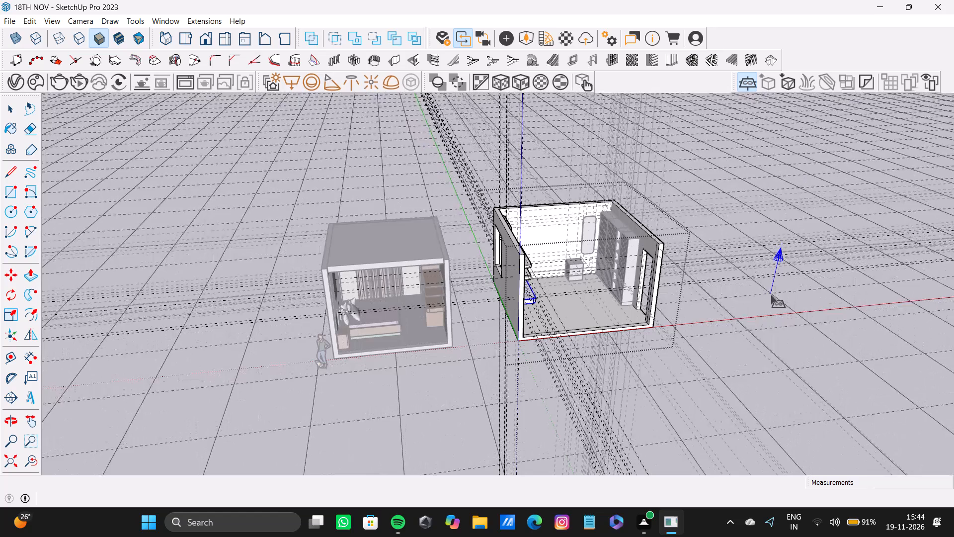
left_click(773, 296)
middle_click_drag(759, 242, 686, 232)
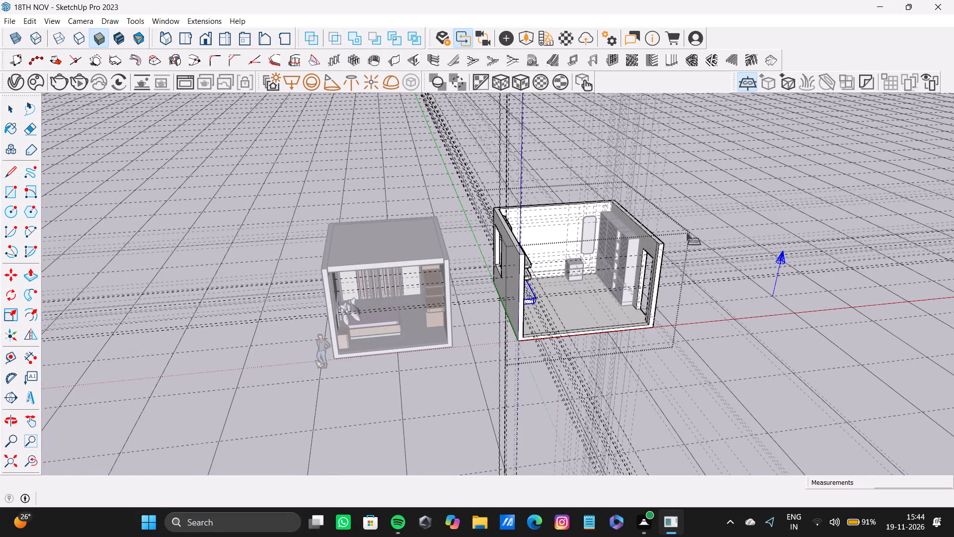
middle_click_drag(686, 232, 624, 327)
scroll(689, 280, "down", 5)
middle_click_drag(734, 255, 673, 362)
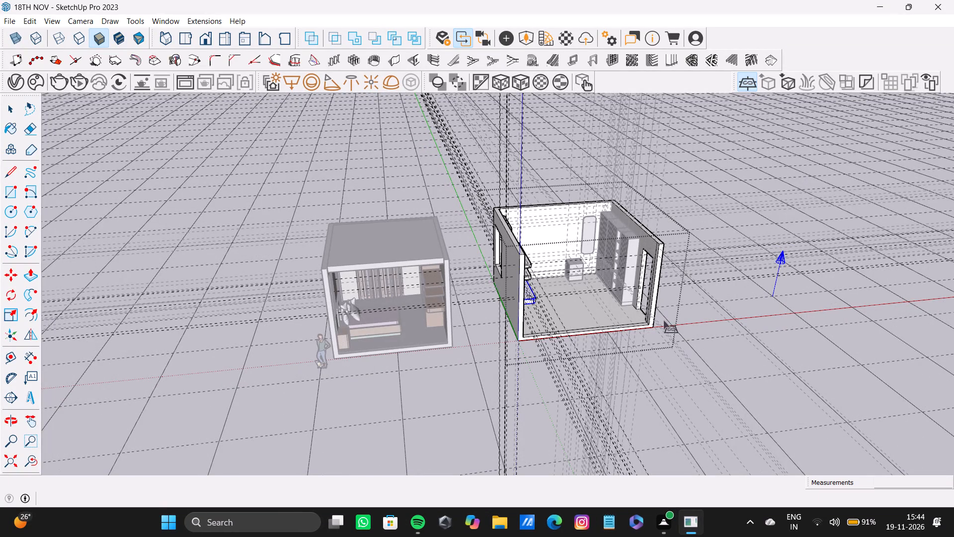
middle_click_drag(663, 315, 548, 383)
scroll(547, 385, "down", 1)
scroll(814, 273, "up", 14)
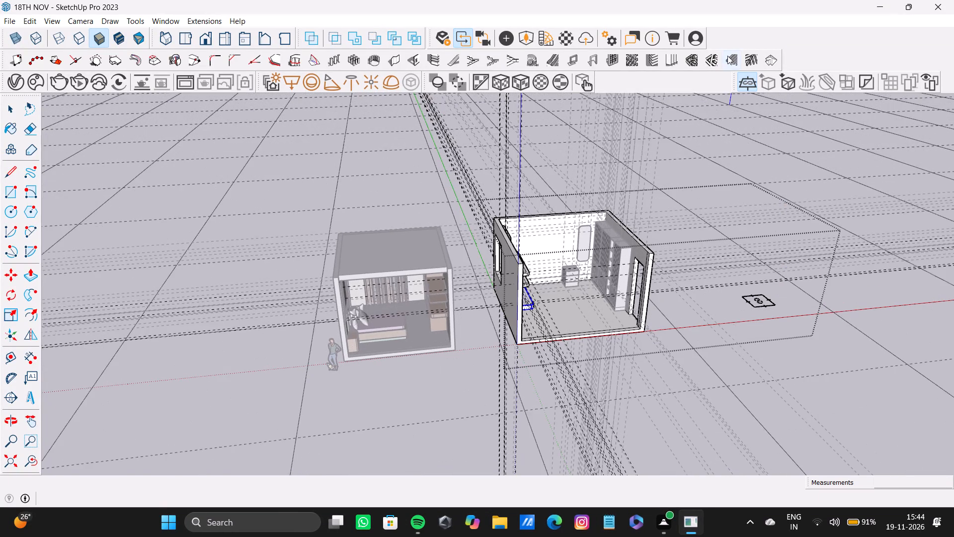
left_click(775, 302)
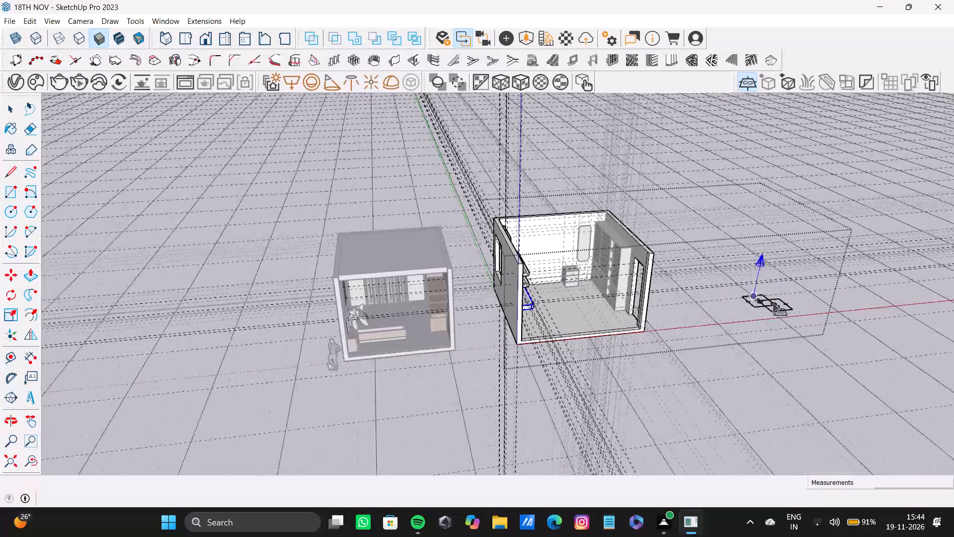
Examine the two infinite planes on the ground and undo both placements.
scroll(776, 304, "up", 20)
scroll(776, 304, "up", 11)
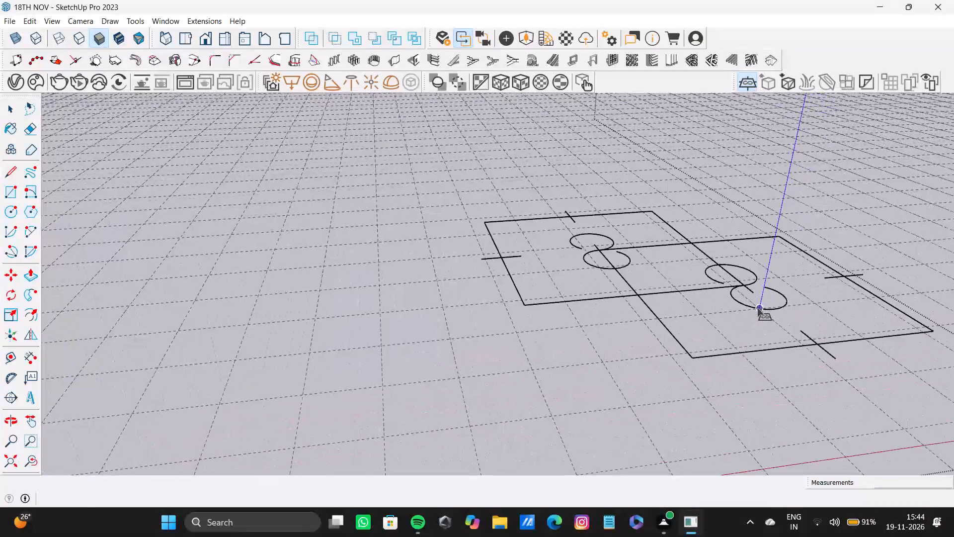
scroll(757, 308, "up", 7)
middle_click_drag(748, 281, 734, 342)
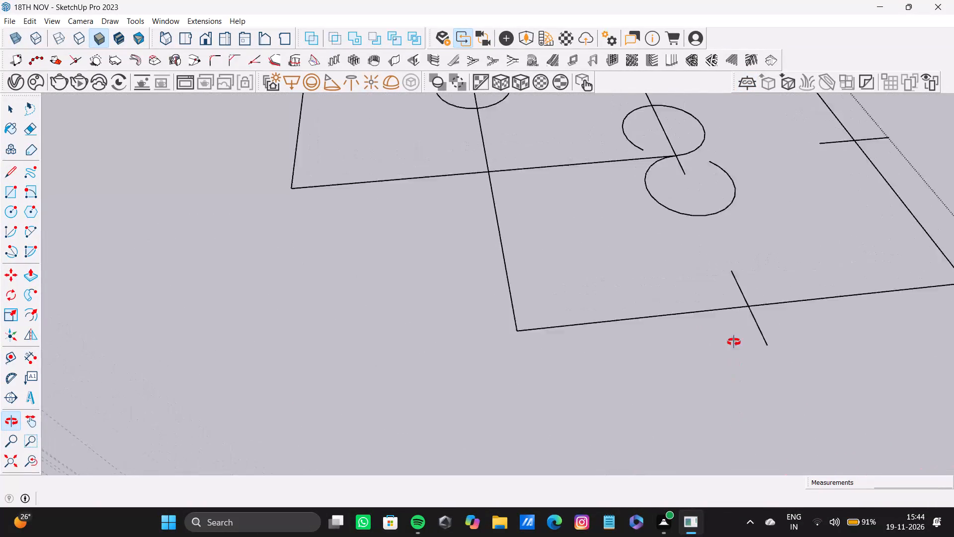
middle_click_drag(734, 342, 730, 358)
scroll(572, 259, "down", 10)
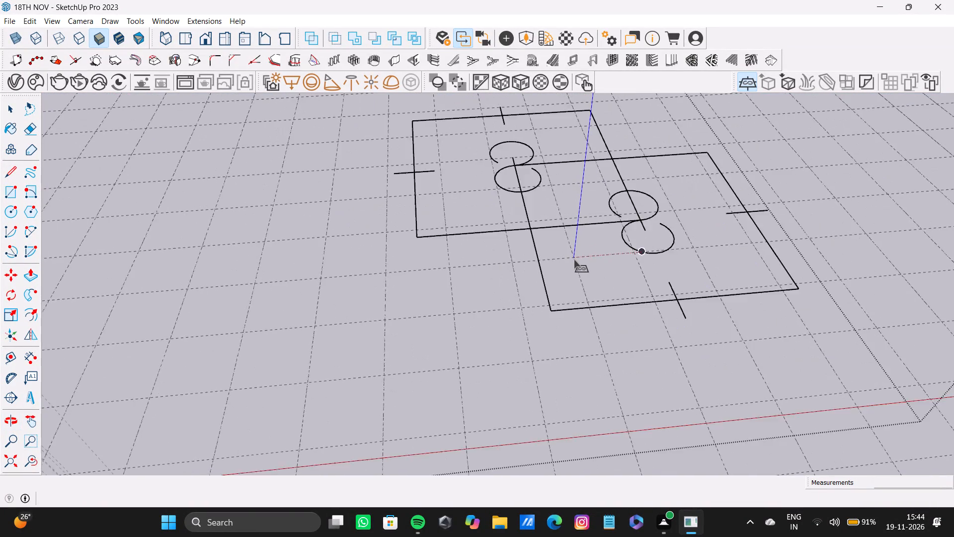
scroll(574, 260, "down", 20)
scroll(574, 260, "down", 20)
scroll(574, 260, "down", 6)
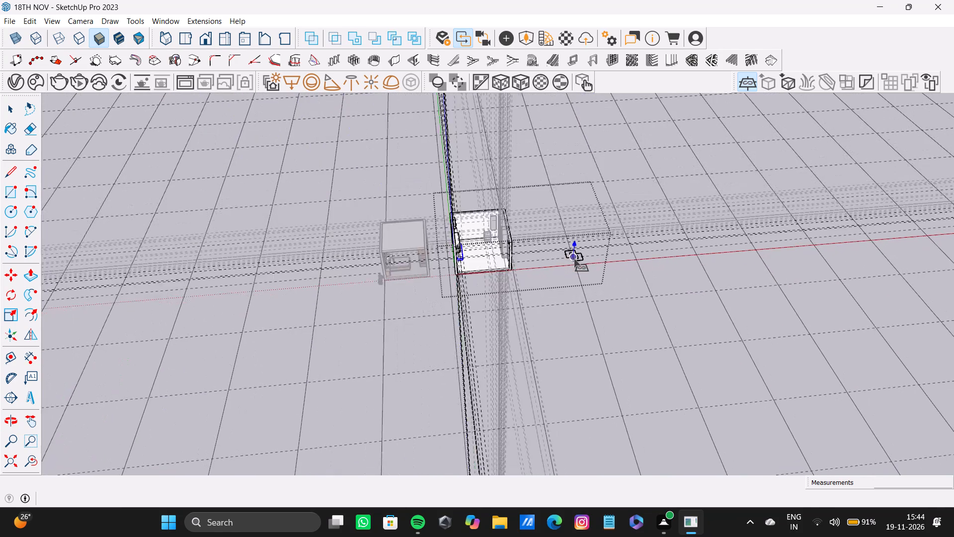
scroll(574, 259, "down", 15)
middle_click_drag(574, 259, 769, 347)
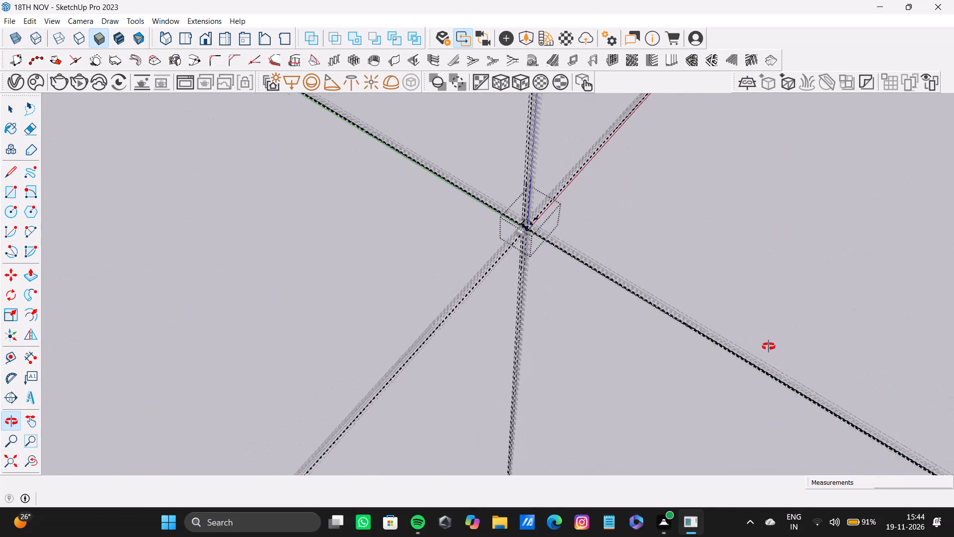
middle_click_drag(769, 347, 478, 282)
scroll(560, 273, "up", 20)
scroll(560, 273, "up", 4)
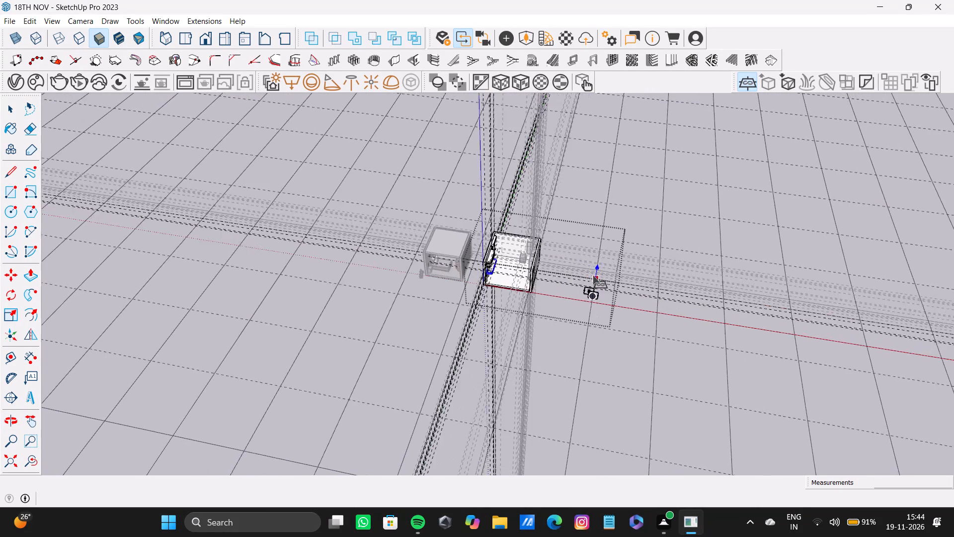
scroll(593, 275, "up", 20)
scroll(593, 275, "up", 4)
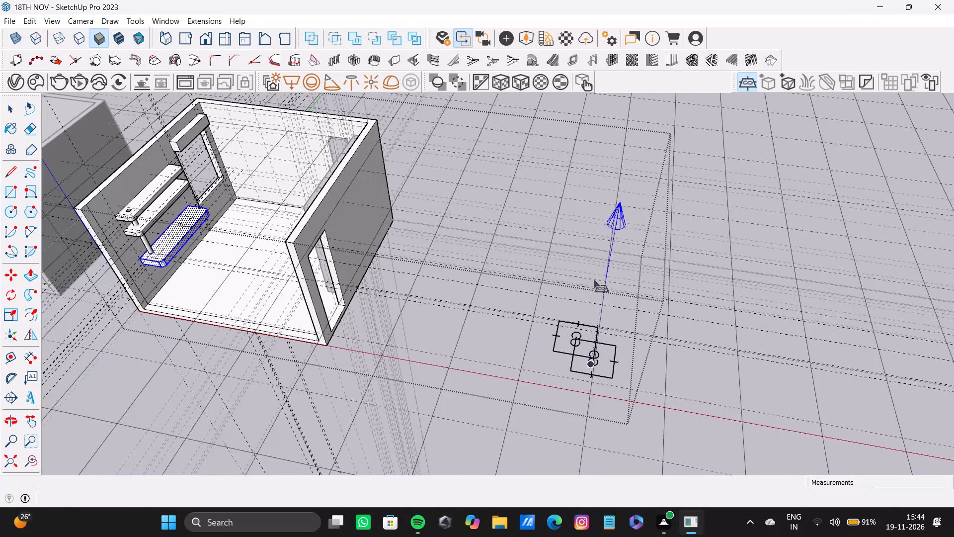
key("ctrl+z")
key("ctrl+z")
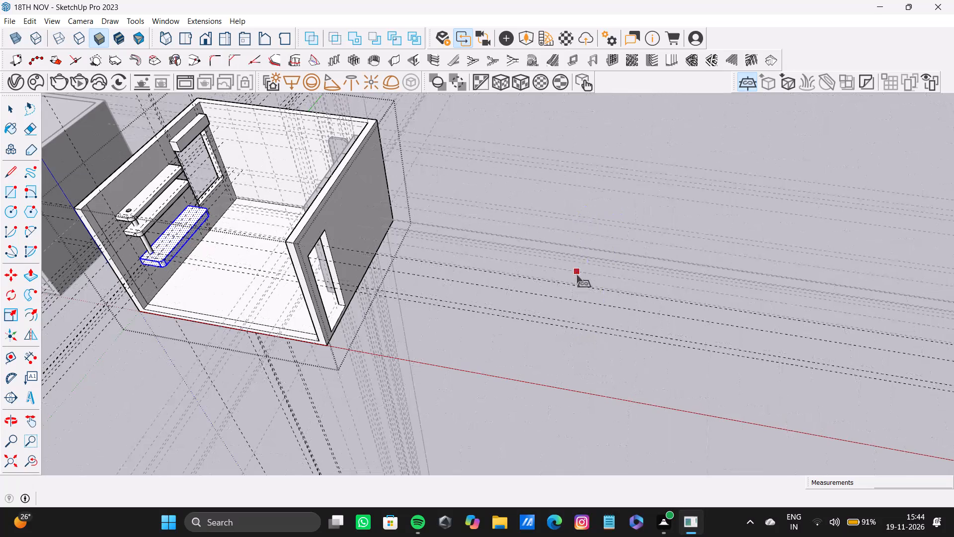
Undo the last depth scaling of the lowest wall shelf.
key("ctrl+z")
key("space")
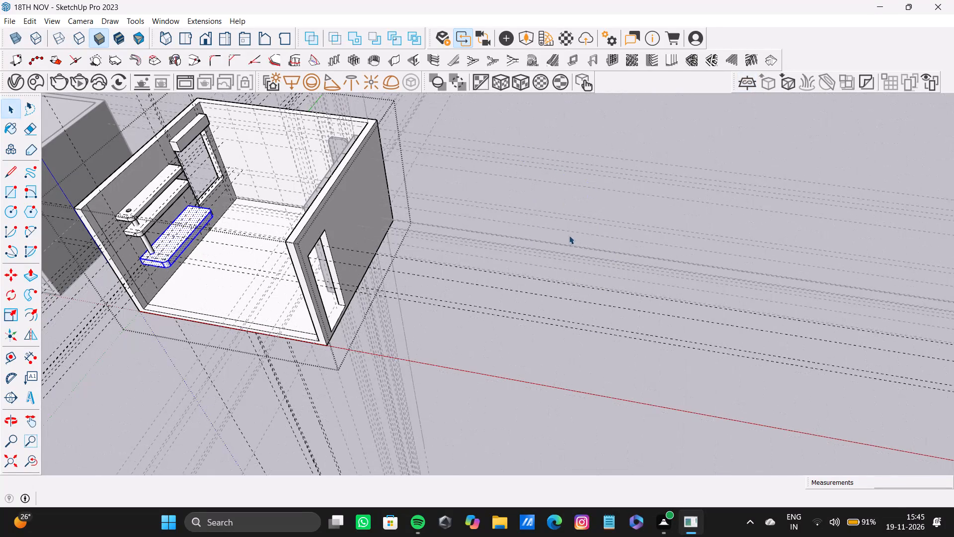
key("space")
Finish editing the group of the room with the wall shelves and clear the selection.
scroll(383, 246, "down", 3)
middle_click_drag(390, 243, 682, 237, "shift")
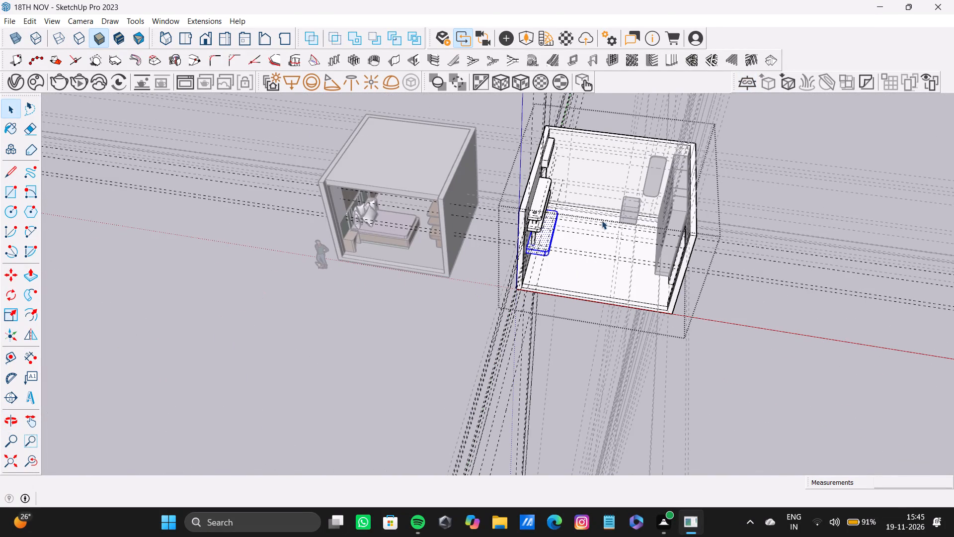
scroll(547, 268, "up", 7)
middle_click_drag(546, 238, 559, 234, "shift")
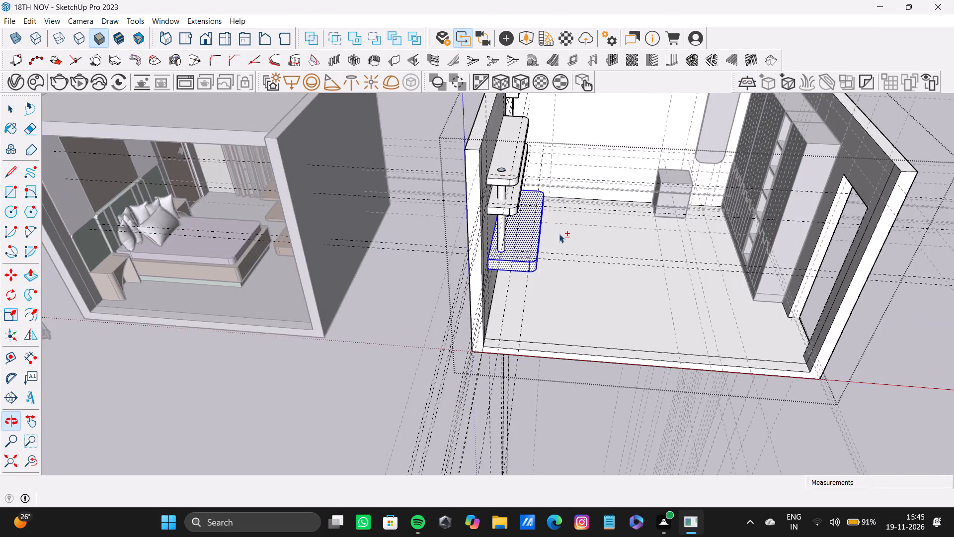
scroll(559, 234, "down", 4, "shift")
middle_click_drag(556, 237, 520, 299, "shift")
middle_click_drag(532, 237, 492, 231)
left_click(778, 146)
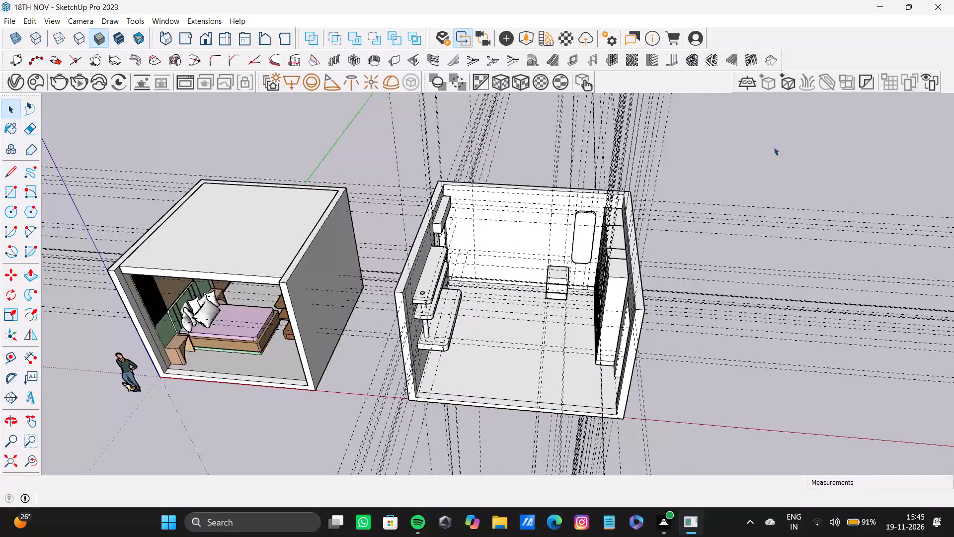
left_click(766, 152)
Examine the room's interior, focusing on the empty back wall area between the wall shelves and the rounded panel.
scroll(488, 300, "up", 20)
scroll(488, 300, "up", 1)
middle_click_drag(636, 356, 659, 214)
scroll(618, 222, "down", 9)
middle_click_drag(611, 222, 611, 251, "shift")
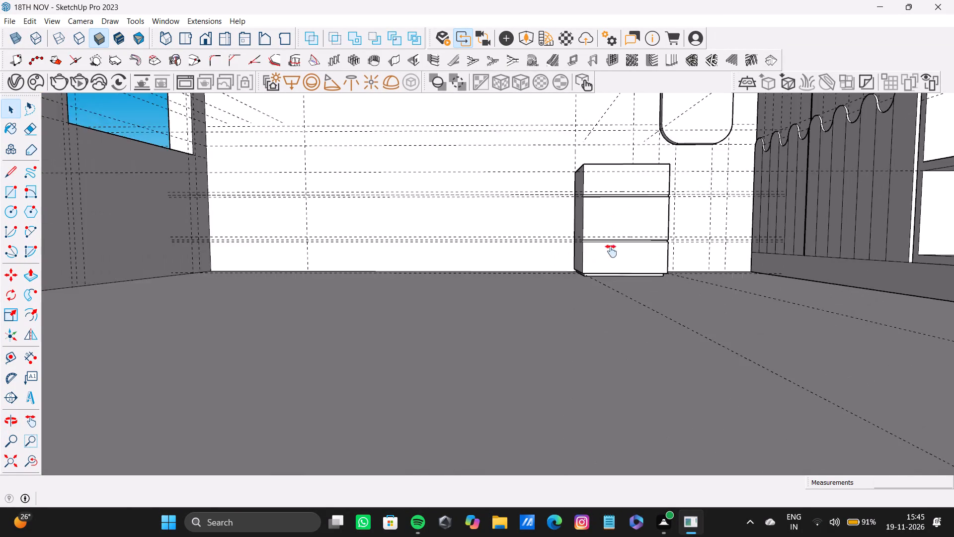
middle_click_drag(611, 251, 612, 340, "shift")
scroll(612, 300, "down", 1, "shift")
scroll(603, 327, "down", 6)
middle_click_drag(559, 279, 610, 447, "shift")
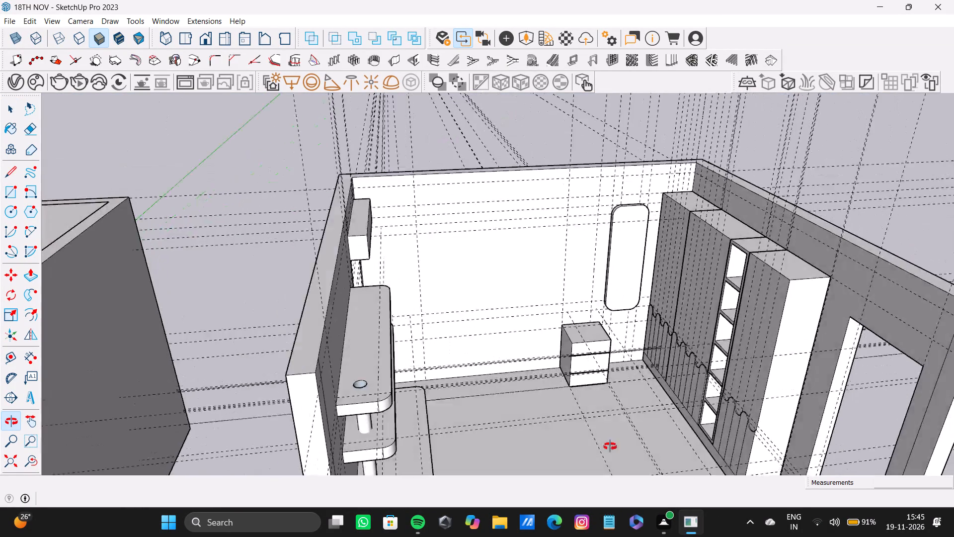
middle_click_drag(610, 447, 587, 422, "shift")
scroll(506, 361, "up", 7)
scroll(505, 315, "down", 8)
middle_click_drag(504, 307, 402, 392, "shift")
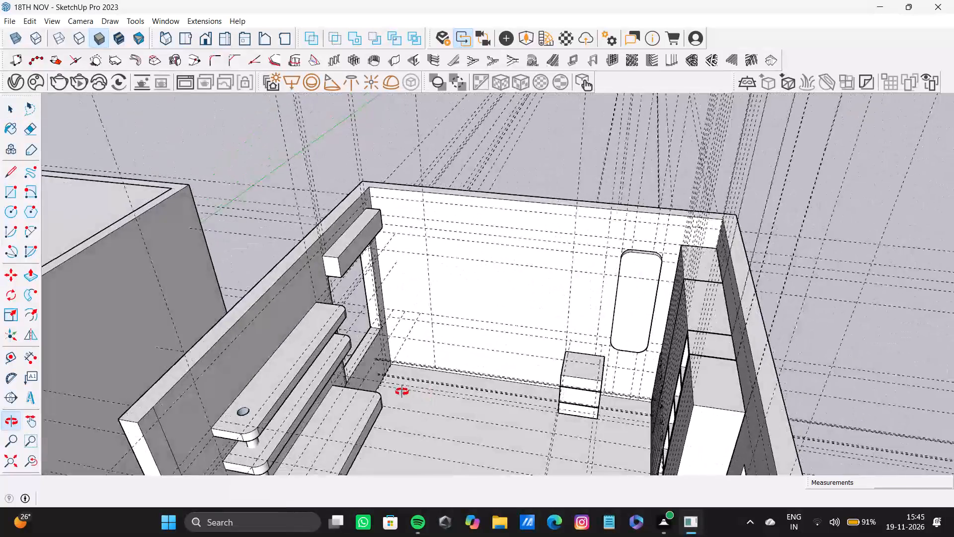
middle_click_drag(402, 392, 427, 315, "shift")
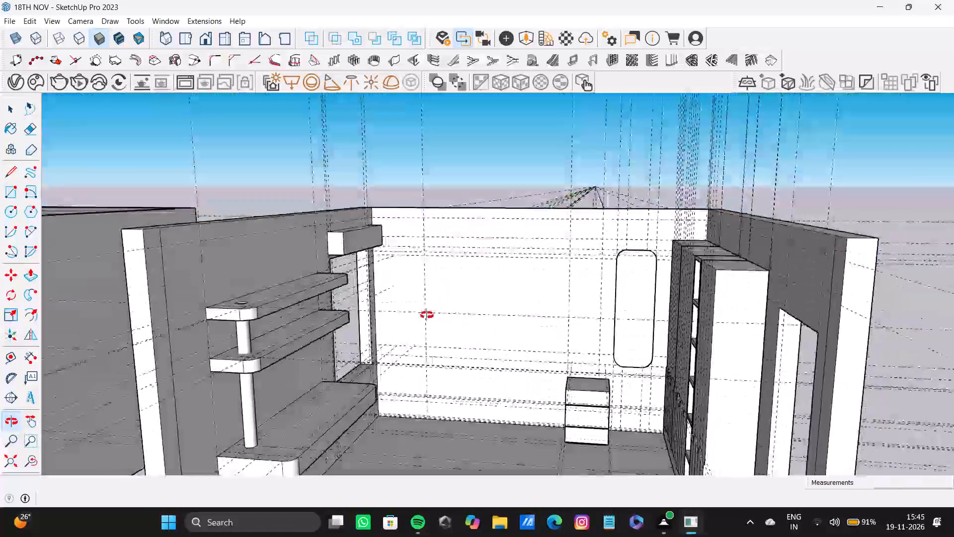
middle_click_drag(427, 315, 500, 282, "shift")
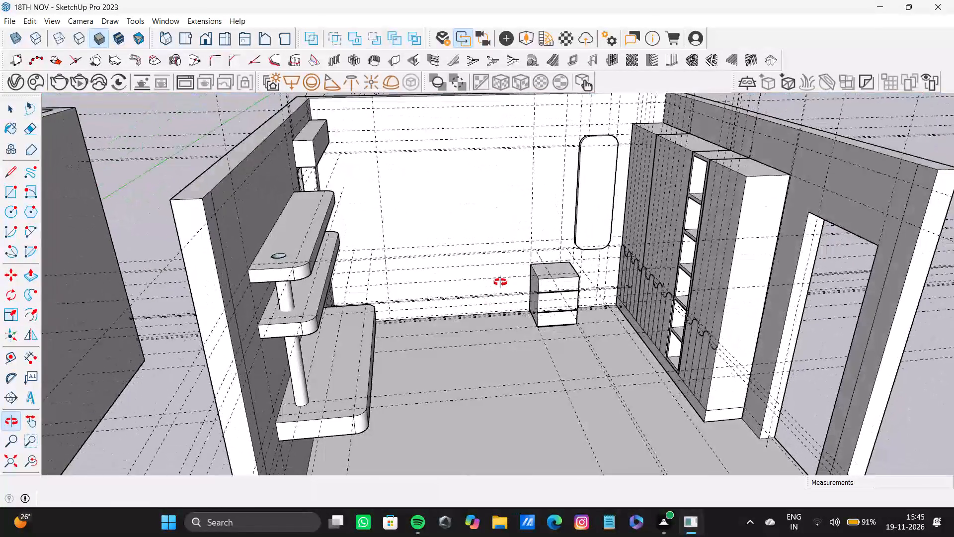
middle_click_drag(500, 282, 451, 272, "shift")
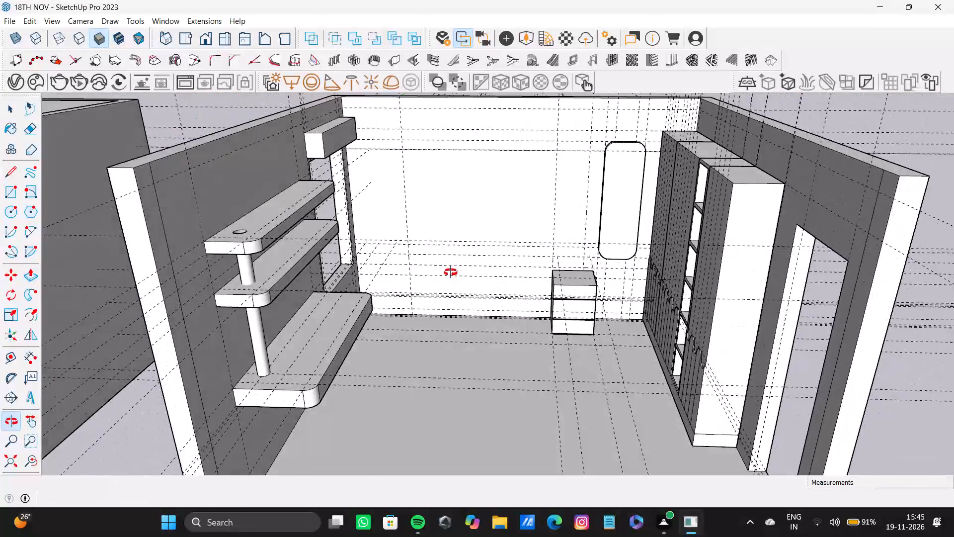
middle_click_drag(451, 272, 473, 275, "shift")
scroll(455, 193, "up", 7)
middle_click_drag(488, 154, 503, 341, "shift")
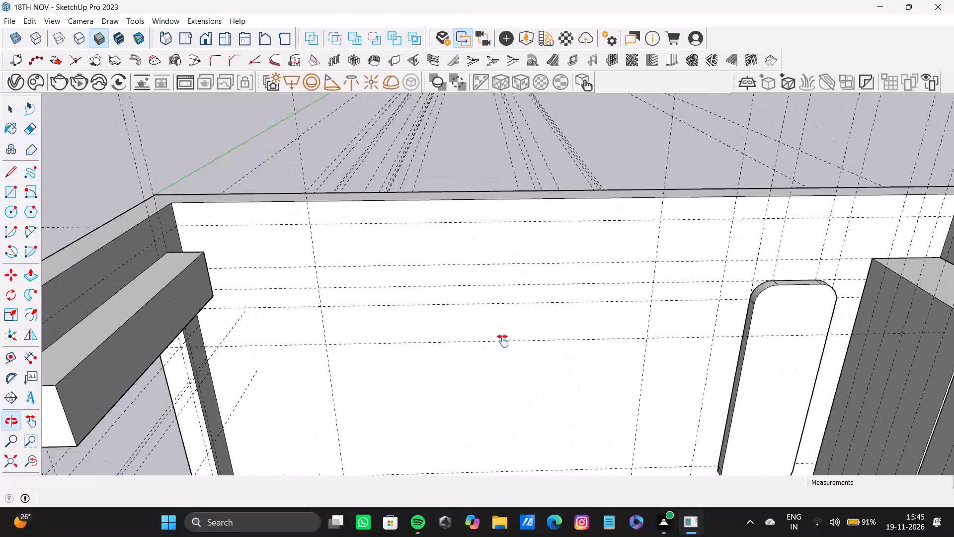
middle_click_drag(503, 341, 447, 330, "shift")
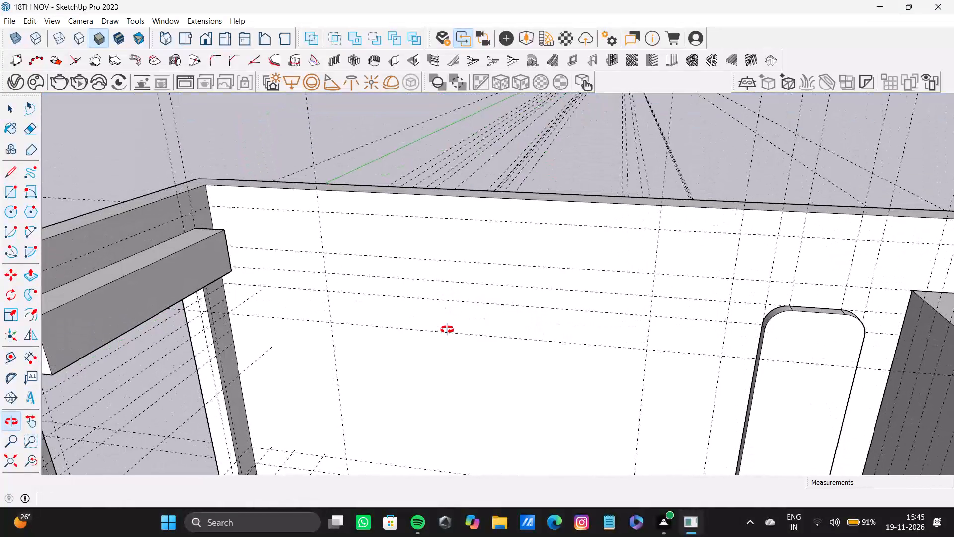
middle_click_drag(447, 330, 498, 384, "shift")
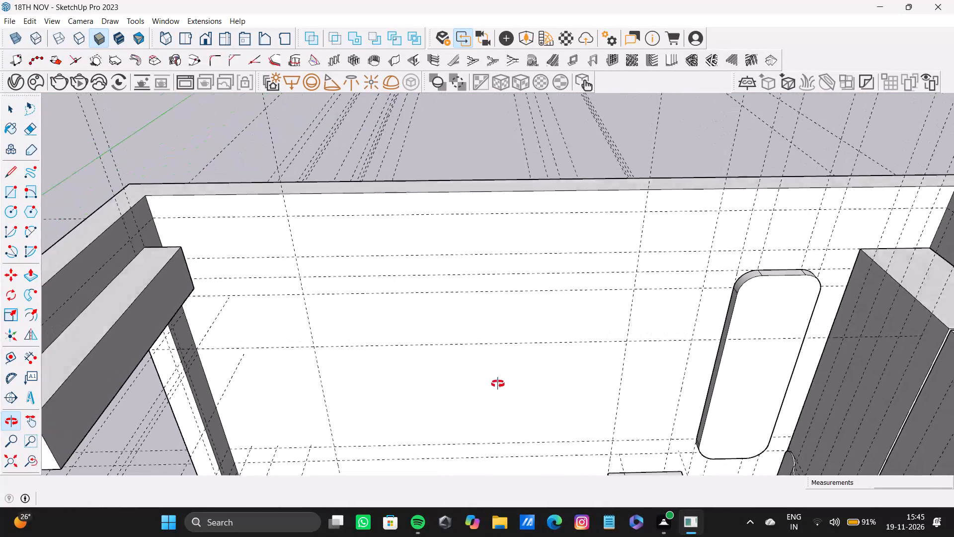
middle_click_drag(498, 384, 489, 452, "shift")
scroll(358, 247, "up", 1)
middle_click_drag(338, 268, 338, 266, "shift")
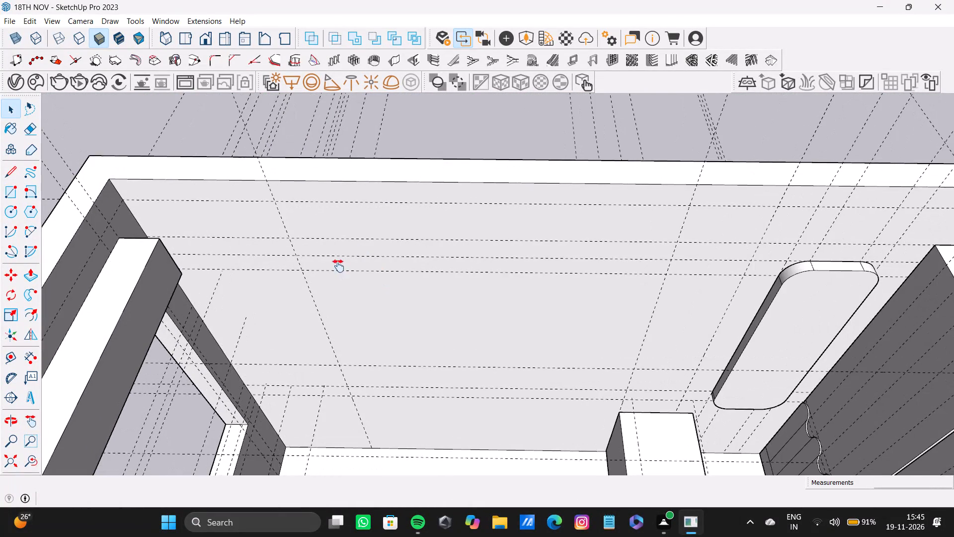
middle_click_drag(338, 266, 334, 225, "shift")
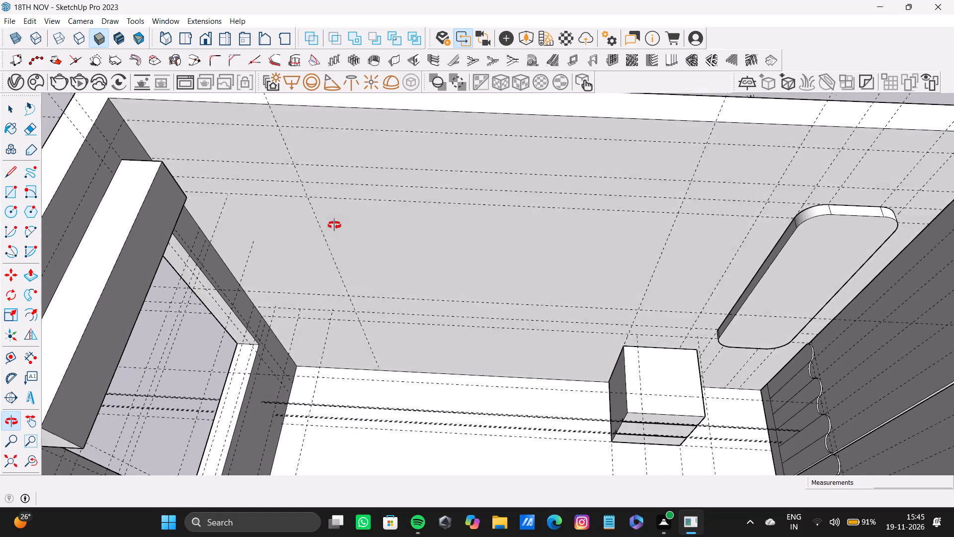
middle_click_drag(334, 225, 375, 252, "shift")
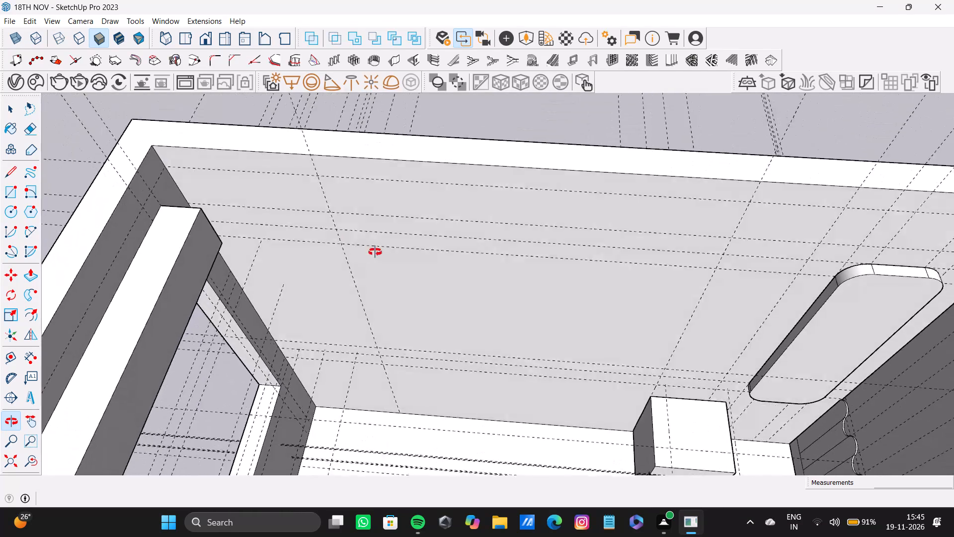
middle_click_drag(375, 252, 384, 224, "shift")
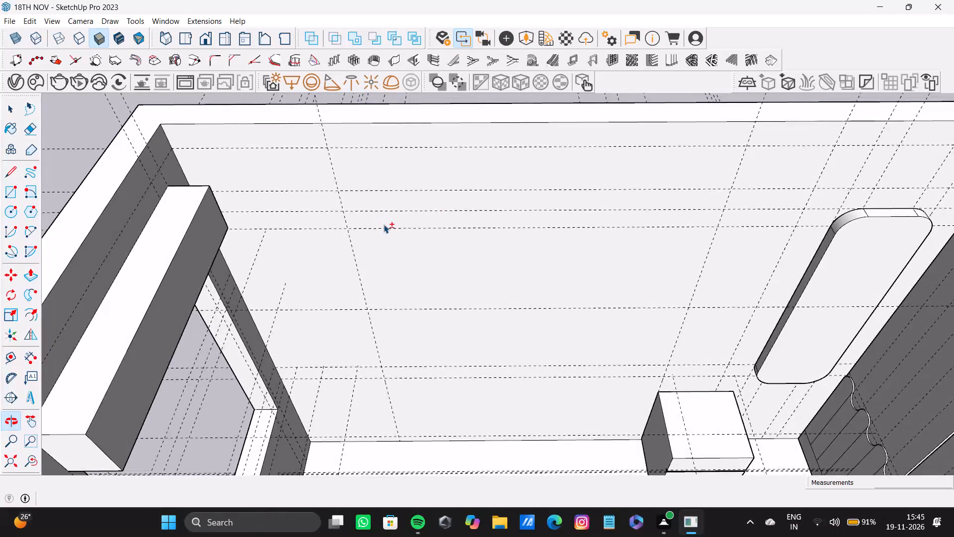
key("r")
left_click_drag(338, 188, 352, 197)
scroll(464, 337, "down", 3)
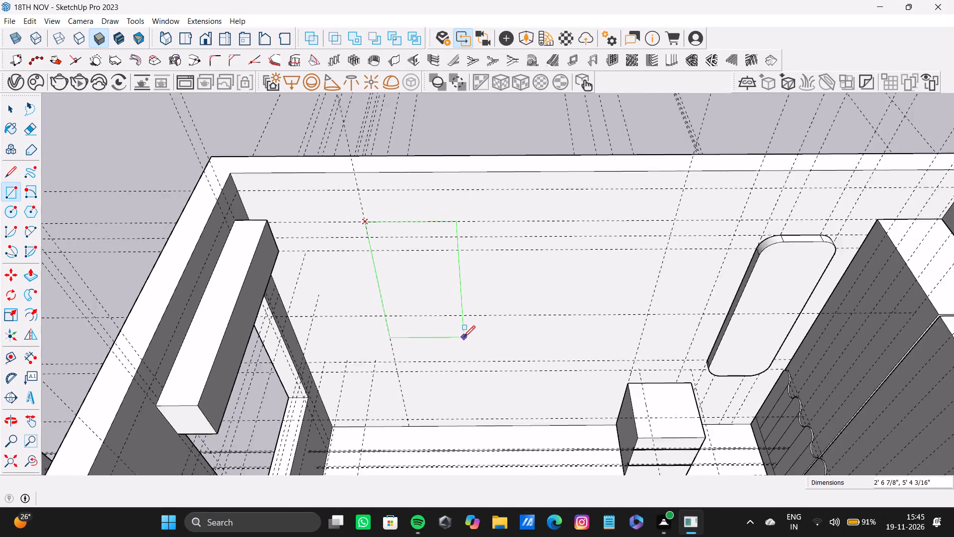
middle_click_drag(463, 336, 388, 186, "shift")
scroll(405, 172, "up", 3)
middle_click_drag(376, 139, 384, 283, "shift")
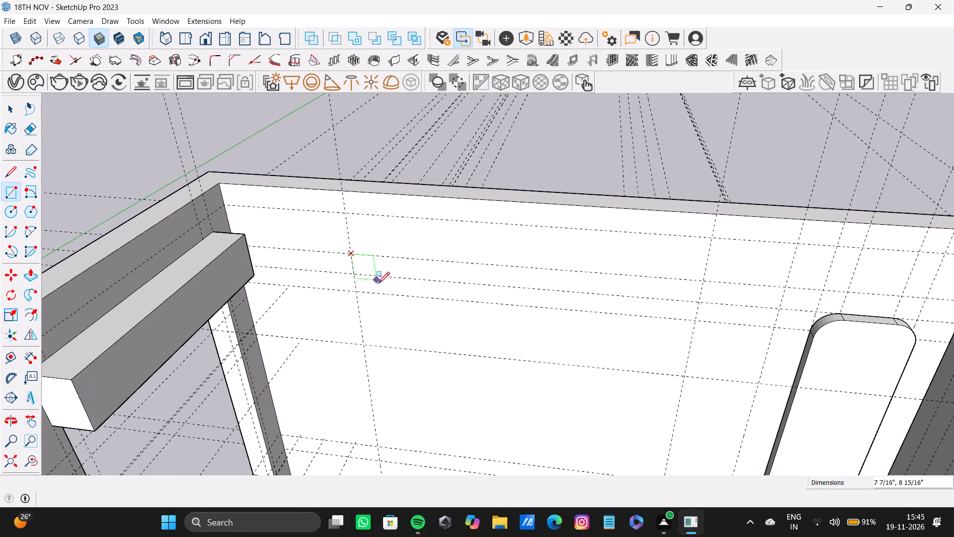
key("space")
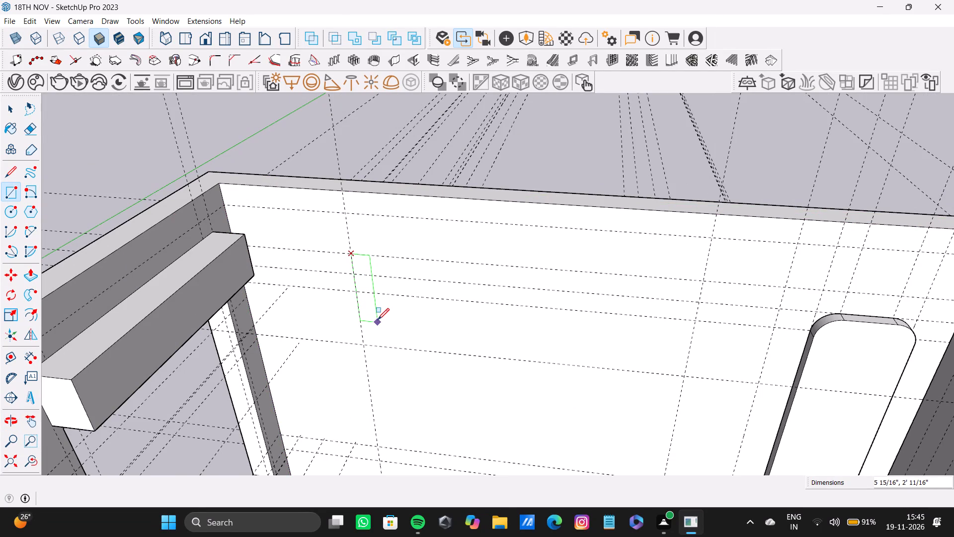
Place a horizontal guide about 7 5/16" below the uppermost horizontal guide on the back wall.
key("t")
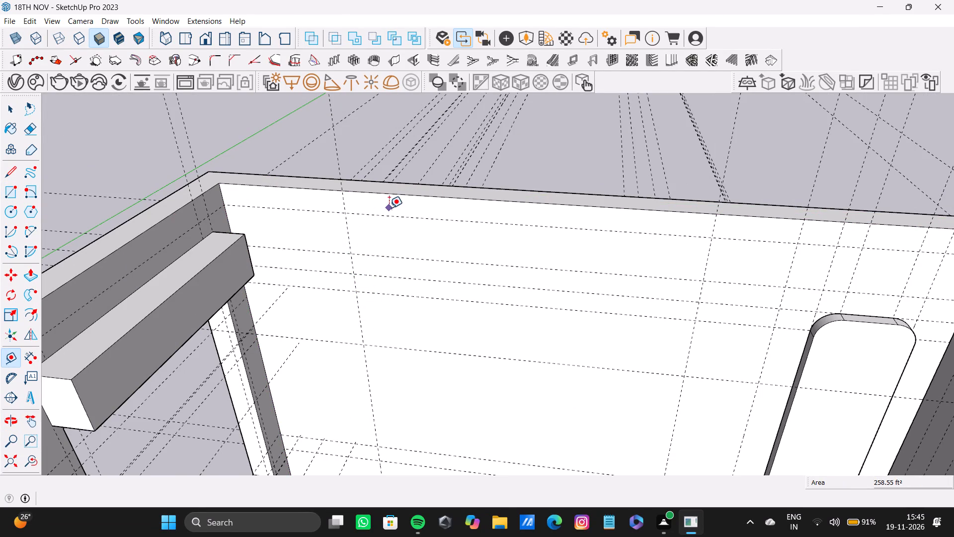
left_click_drag(394, 214, 398, 216)
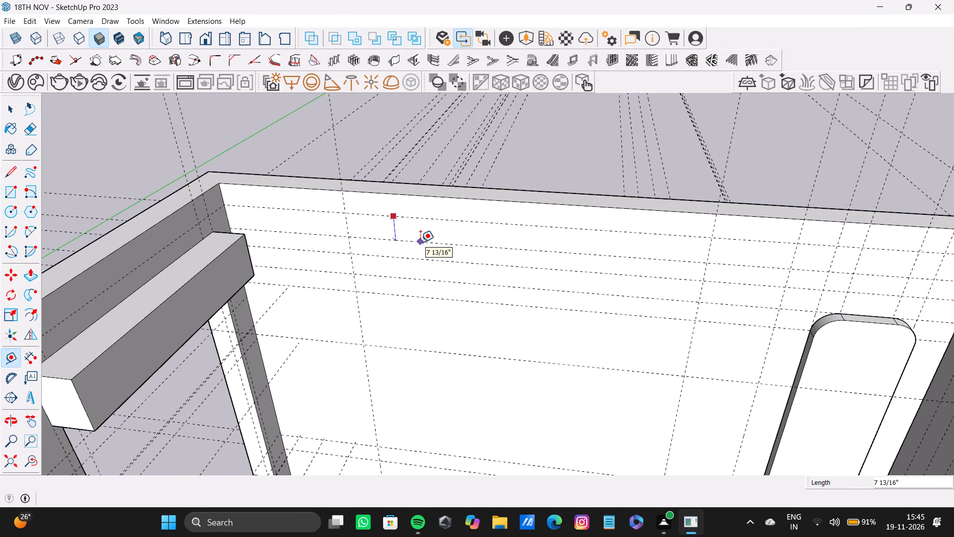
left_click(420, 241)
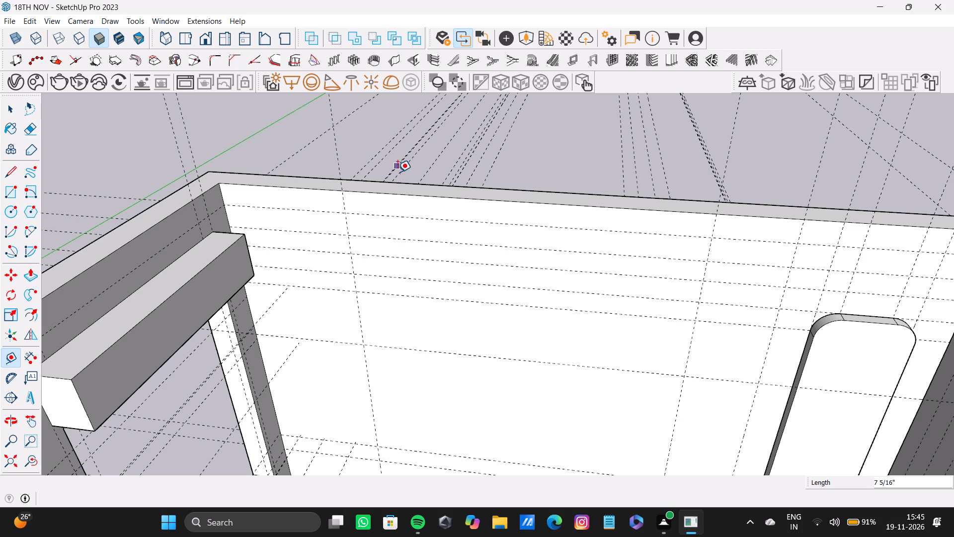
Draw a narrow upright rectangle about 1" wide and 7' 11 1/2" tall from the new horizontal guide along the vertical guide nearest the wall shelves.
key("r")
scroll(363, 256, "up", 6)
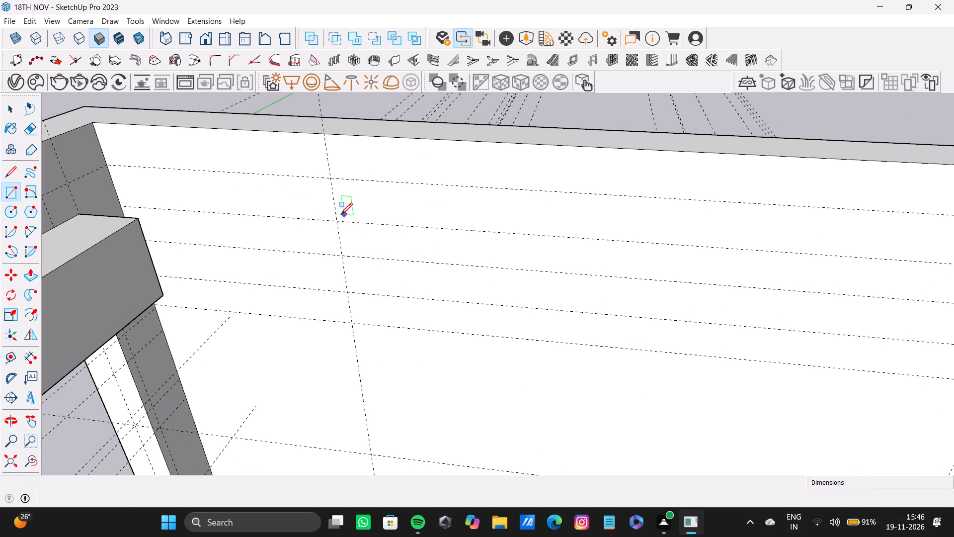
left_click_drag(338, 220, 343, 234)
scroll(434, 436, "down", 8)
middle_click_drag(434, 427, 427, 433)
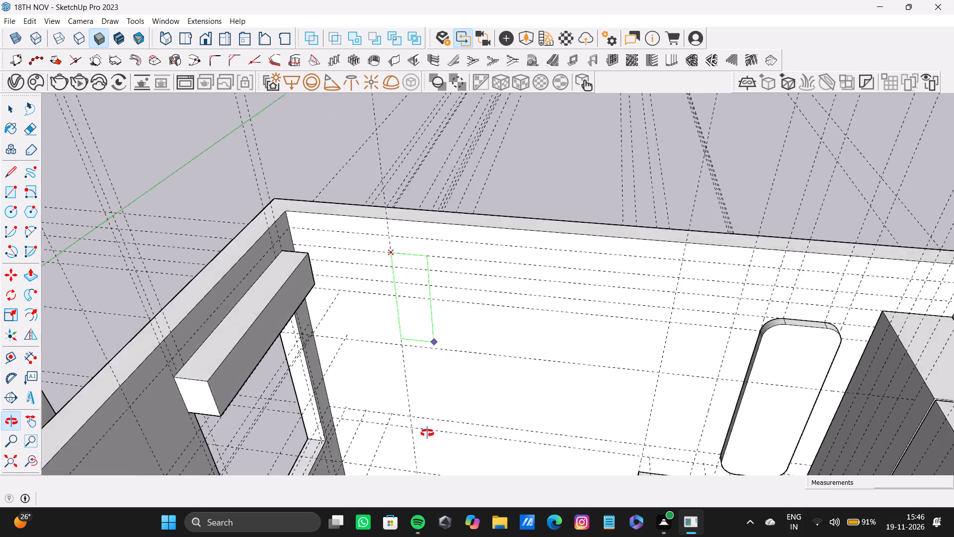
middle_click_drag(427, 433, 416, 362)
scroll(429, 291, "up", 10)
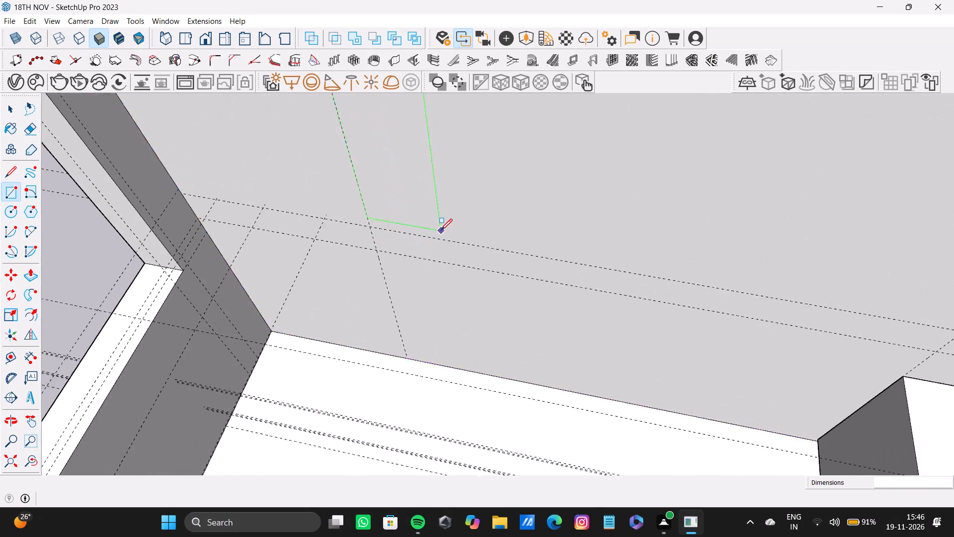
middle_click_drag(441, 230, 474, 258, "shift")
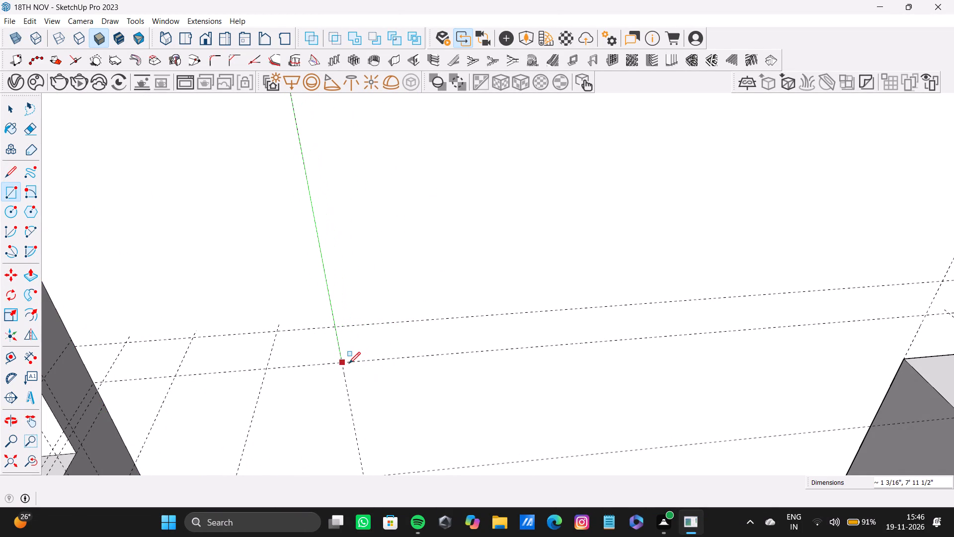
scroll(350, 363, "up", 6)
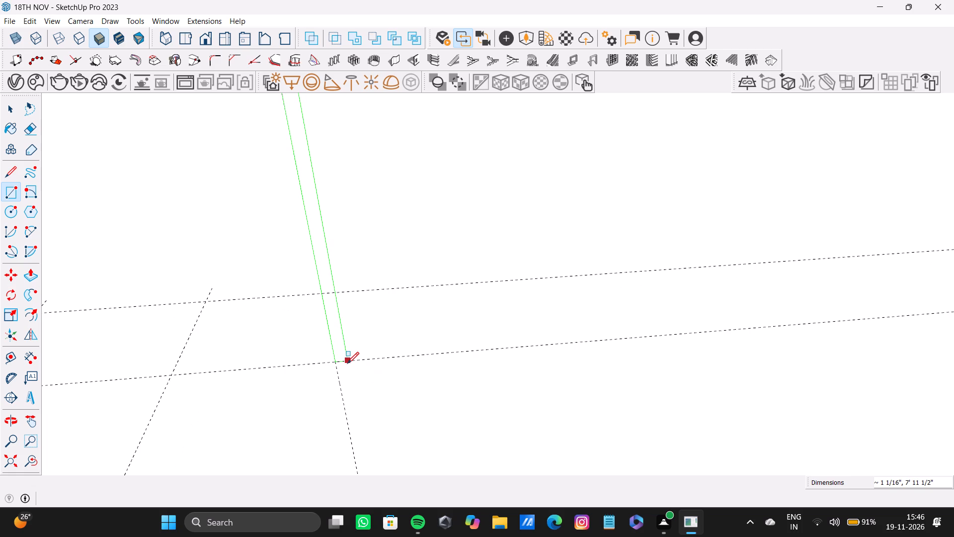
left_click(345, 363)
Place a vertical guide 1' from the narrow strip's vertical guide, toward the rounded panel.
scroll(346, 345, "down", 5)
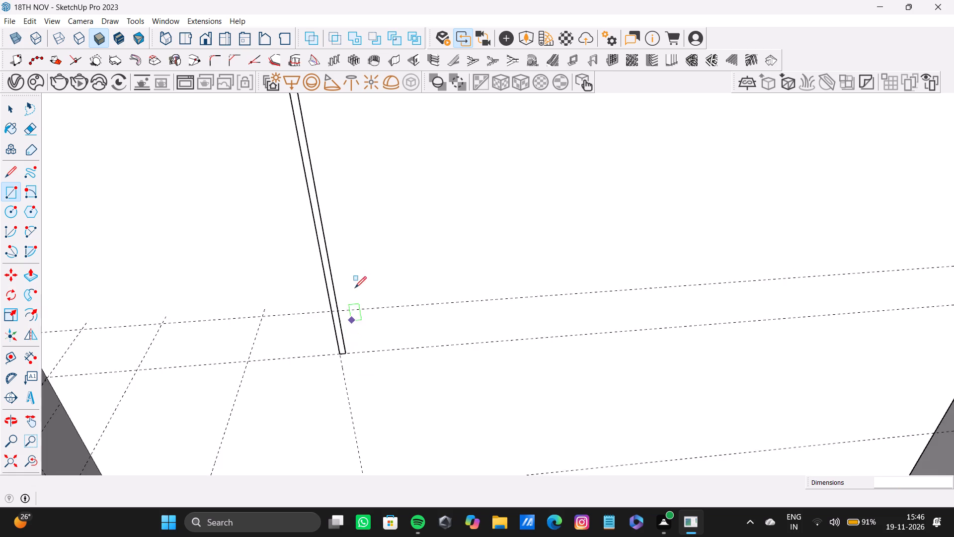
scroll(355, 288, "down", 17)
middle_click_drag(393, 177, 398, 354, "shift")
scroll(357, 312, "up", 9)
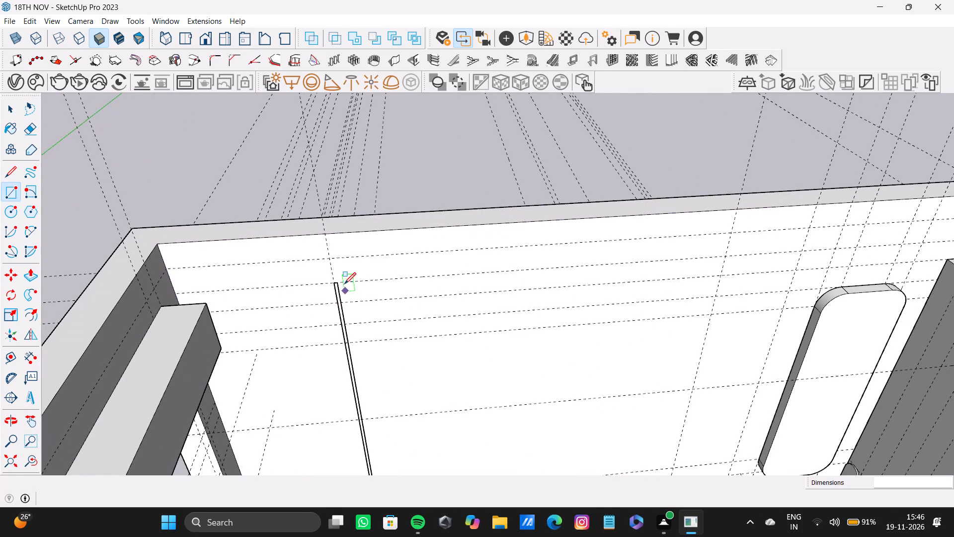
key("t")
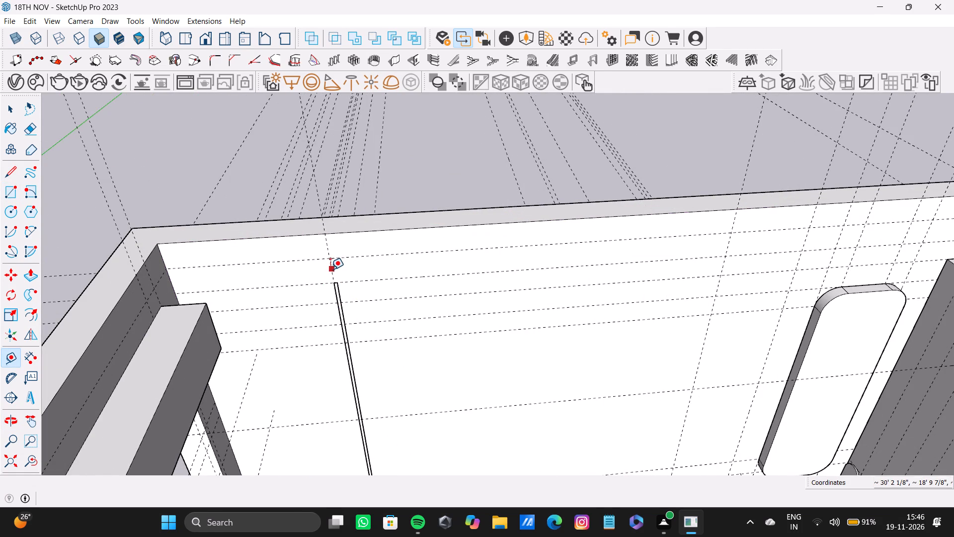
left_click_drag(330, 269, 344, 269)
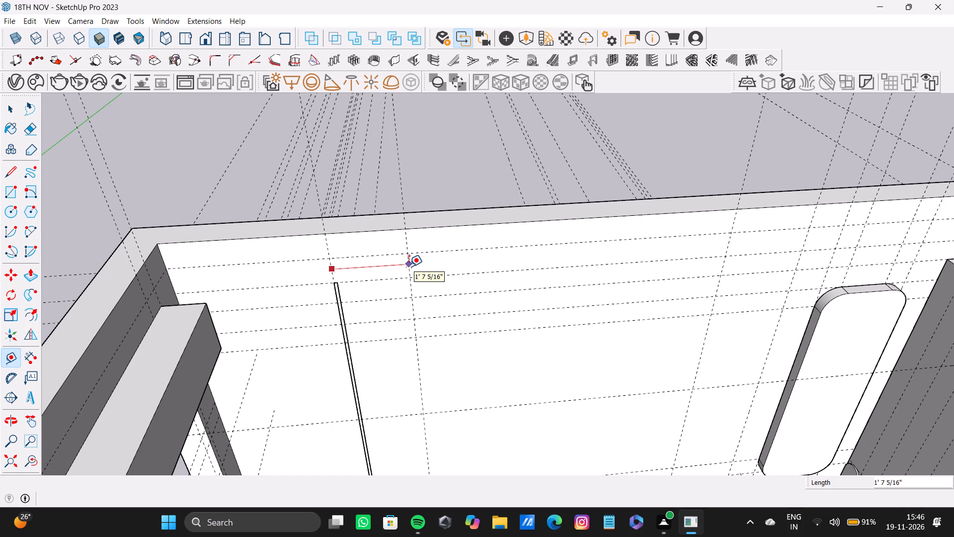
type("1;")
key("Return")
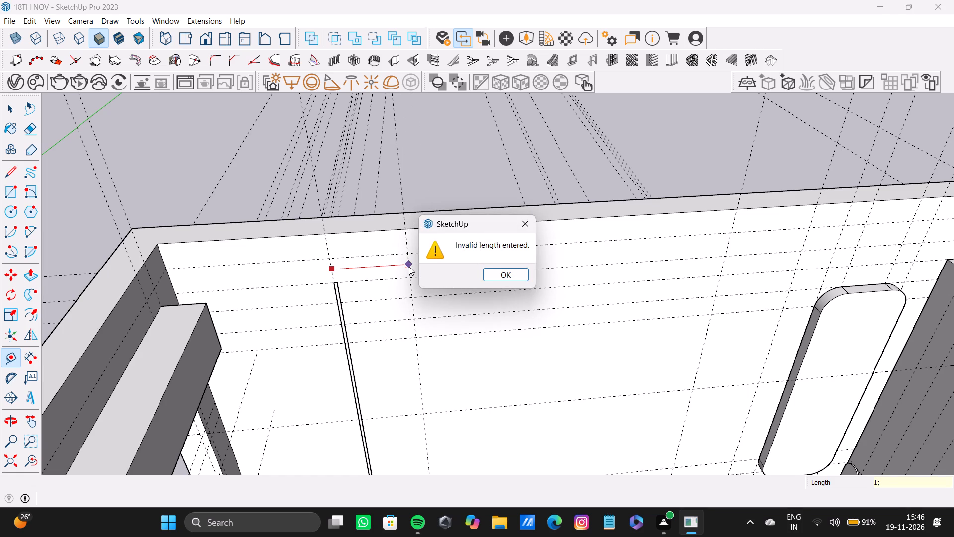
key("BackSpace")
left_click(524, 223)
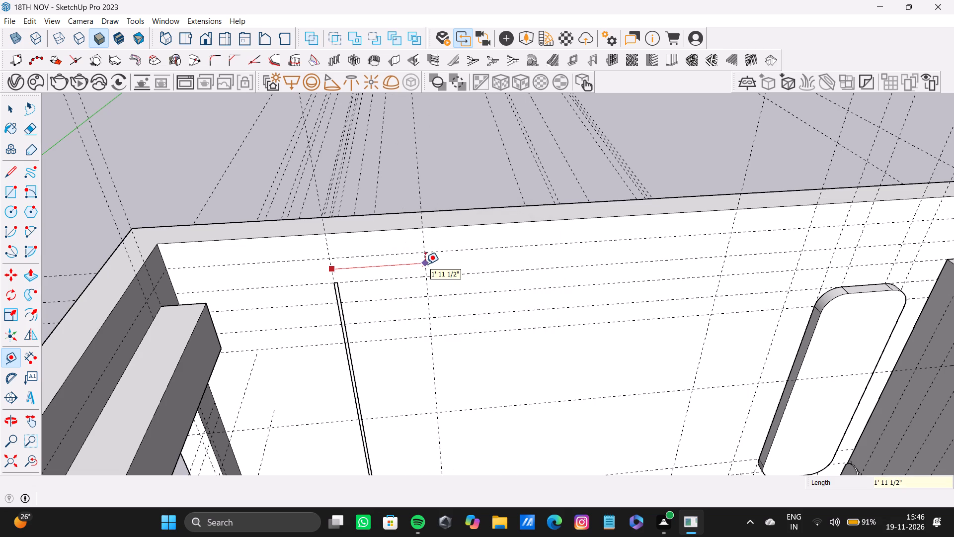
type("1'")
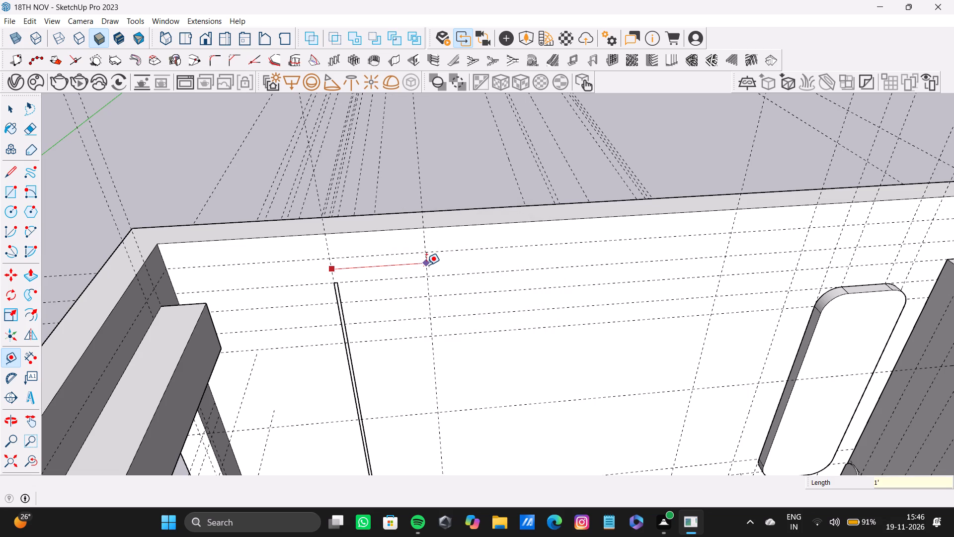
key("Return")
Place a vertical guide 1' from the vertical guide nearest the rounded panel, toward the narrow strip.
left_click(726, 250)
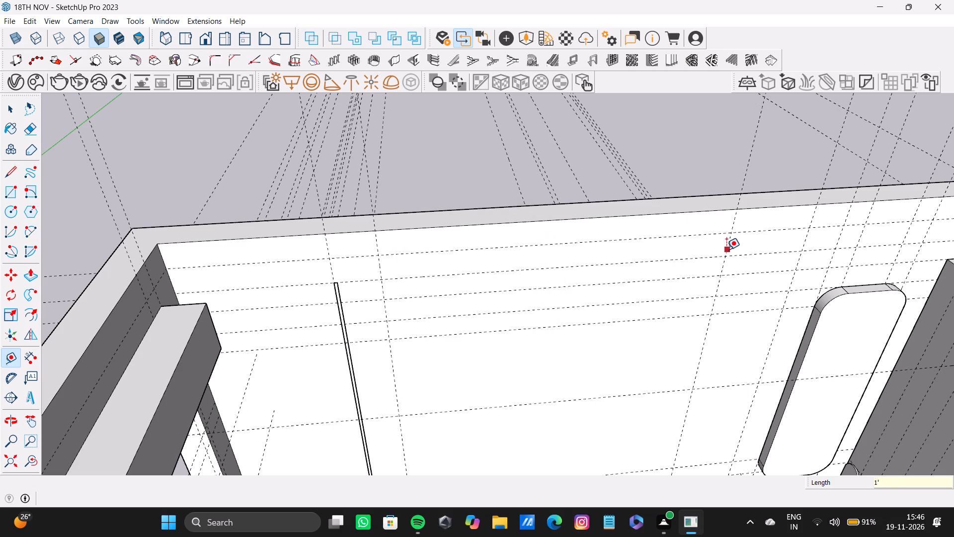
key("1")
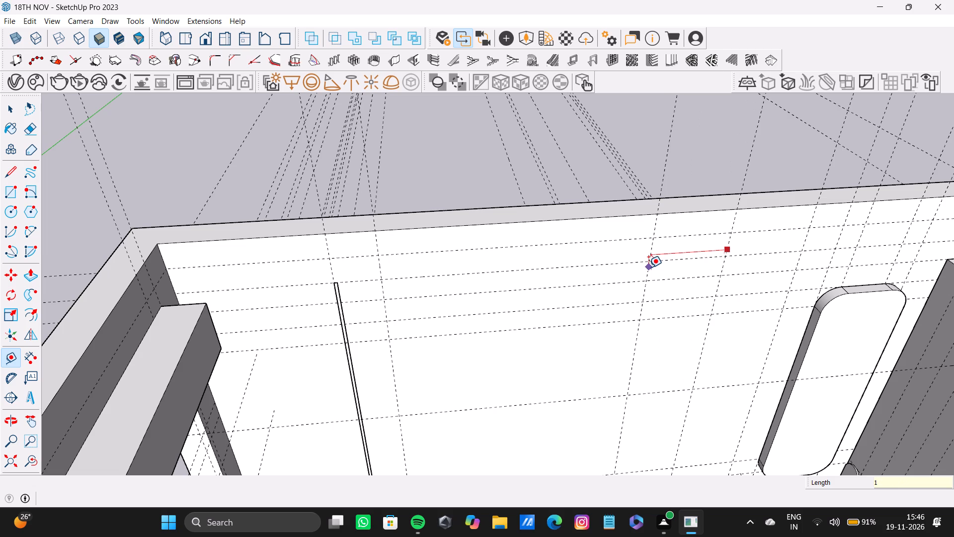
key("apostrophe")
key("Return")
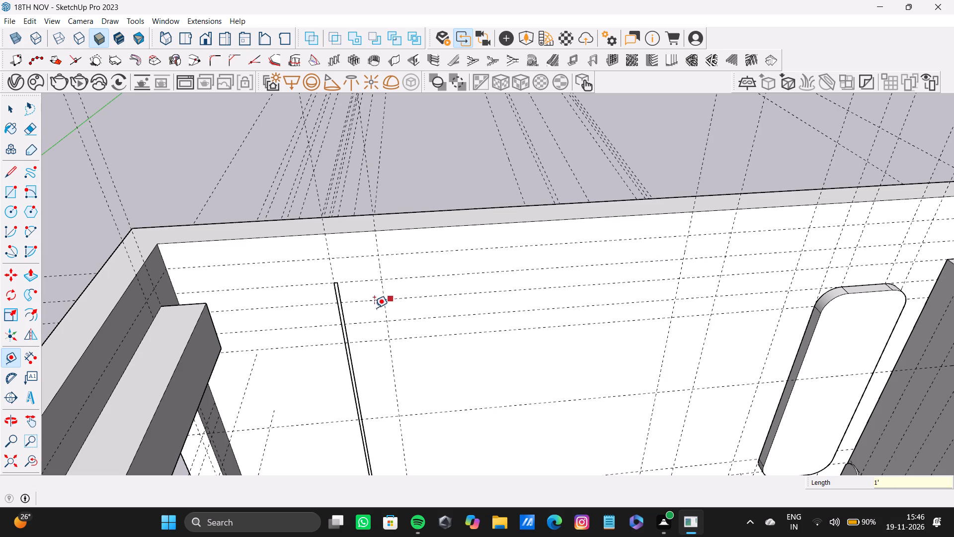
Place a vertical guide 3" beyond the 1' guide next to the narrow strip, toward the middle of the back wall.
scroll(372, 307, "up", 8)
scroll(330, 255, "down", 10)
middle_click_drag(454, 286, 409, 239)
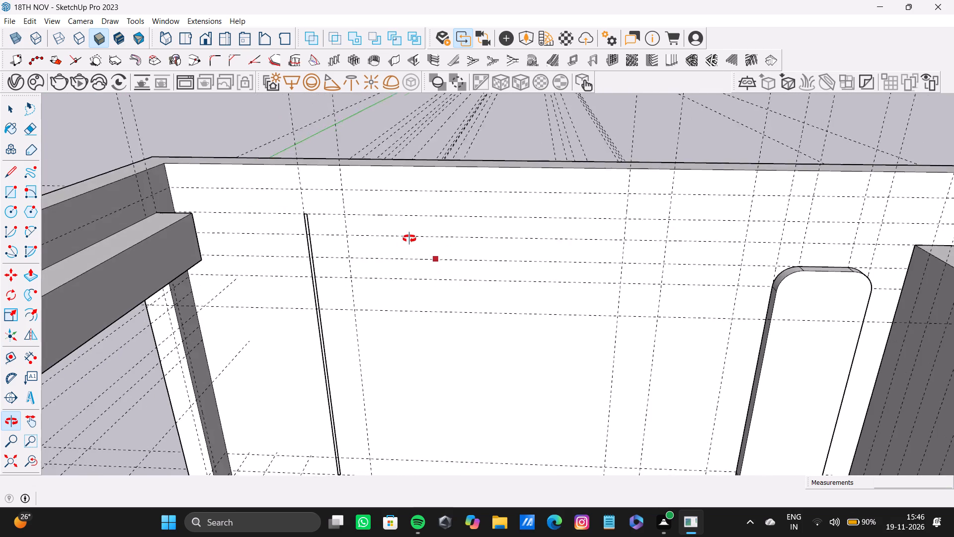
middle_click_drag(409, 239, 387, 263)
scroll(360, 229, "up", 1)
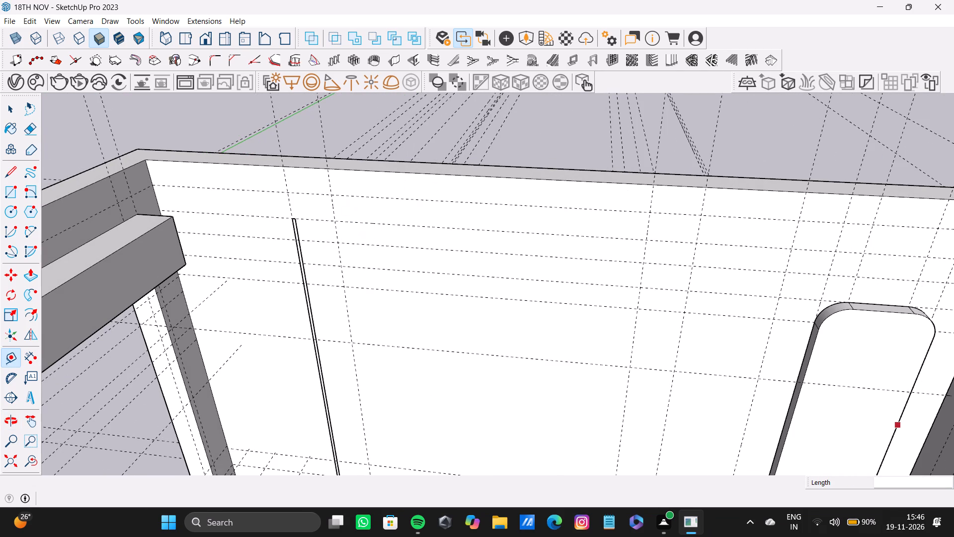
scroll(359, 276, "up", 6)
left_click(320, 222)
key("space")
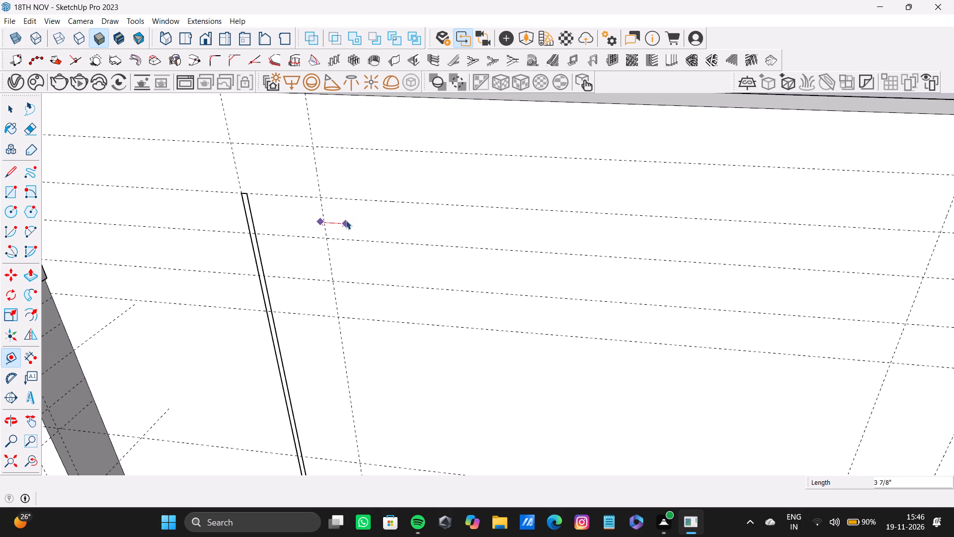
type("t")
left_click(326, 230)
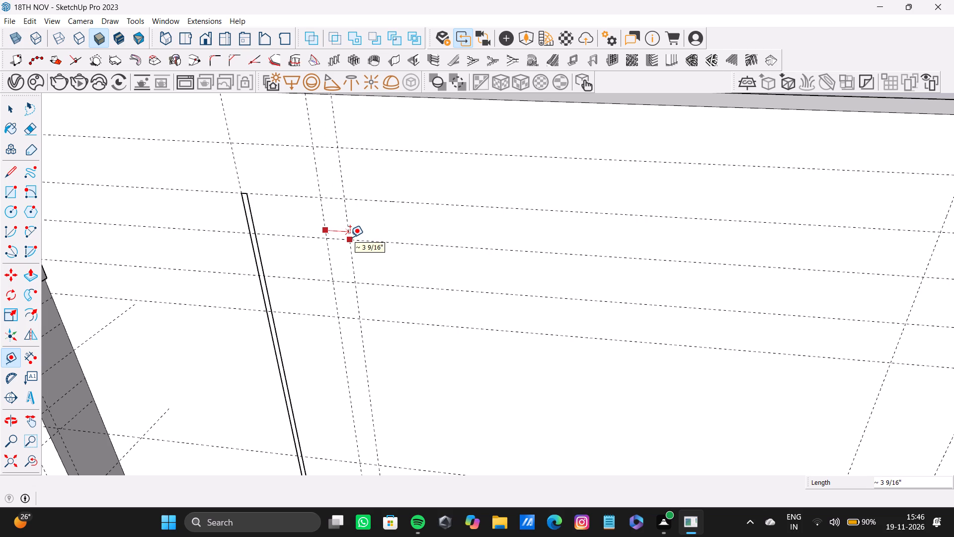
key("3")
key("shift+quotedbl")
key("Return")
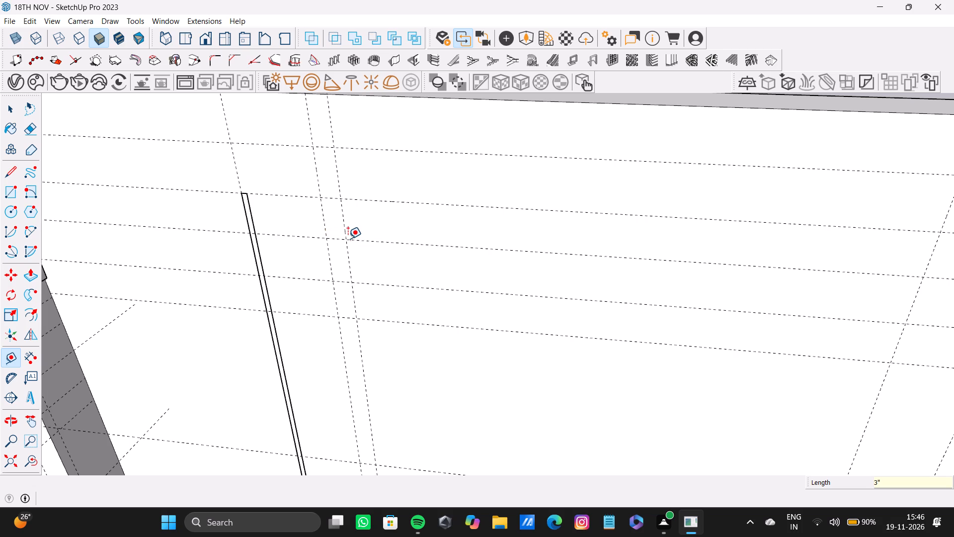
Place a vertical guide 3" inward from the 1' guide on the rounded panel's side.
scroll(390, 164, "down", 10)
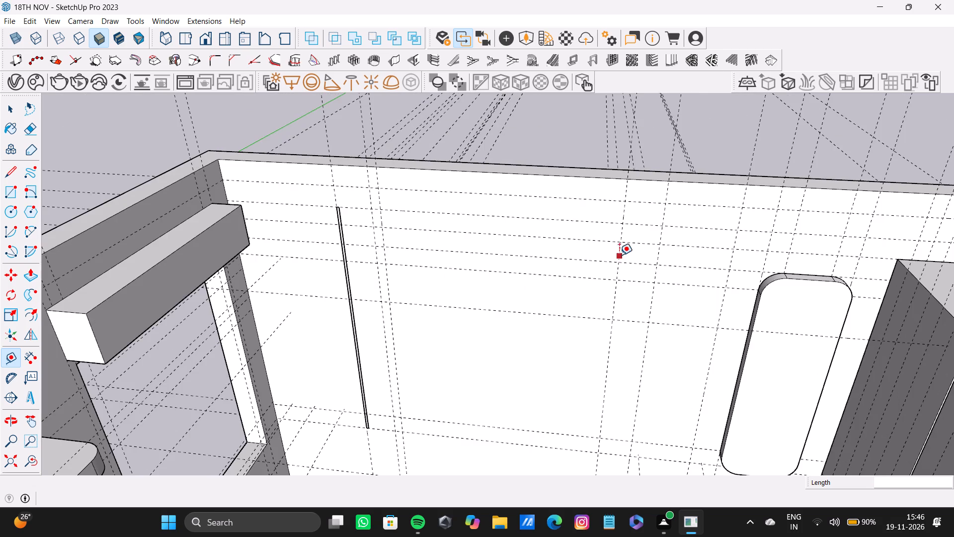
scroll(612, 241, "up", 6)
left_click(630, 230)
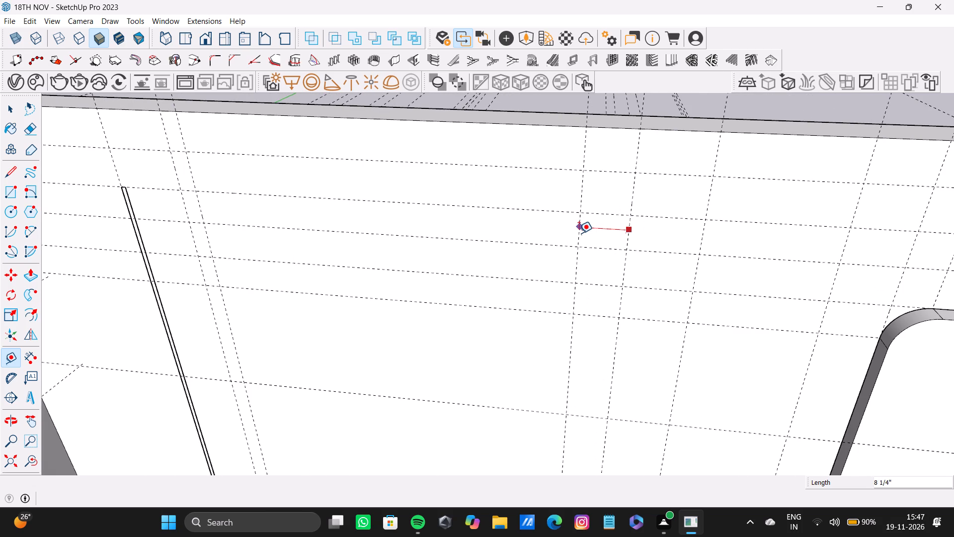
type("3\"")
key("Return")
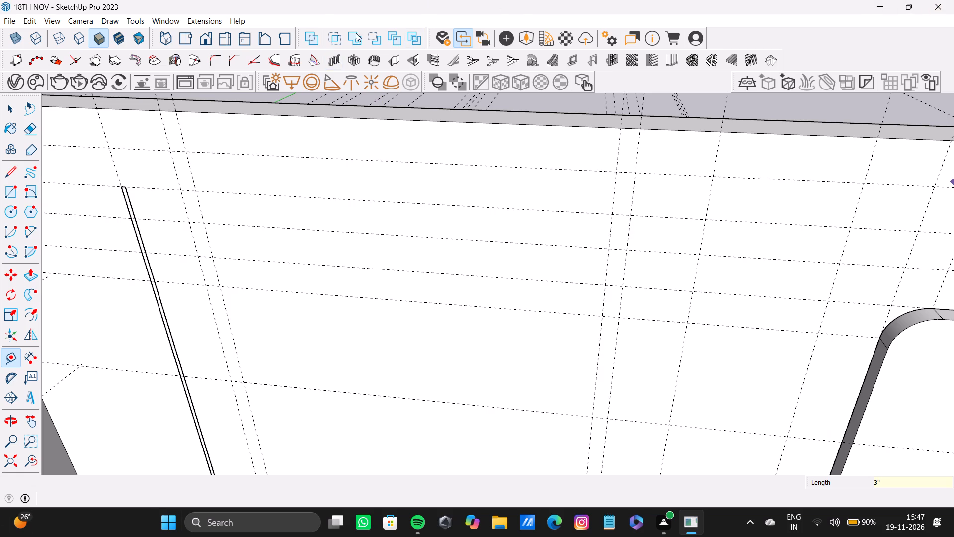
Place two more vertical guides on the back wall, each 1' inward from one of the 3" guides.
left_click_drag(201, 212, 210, 211)
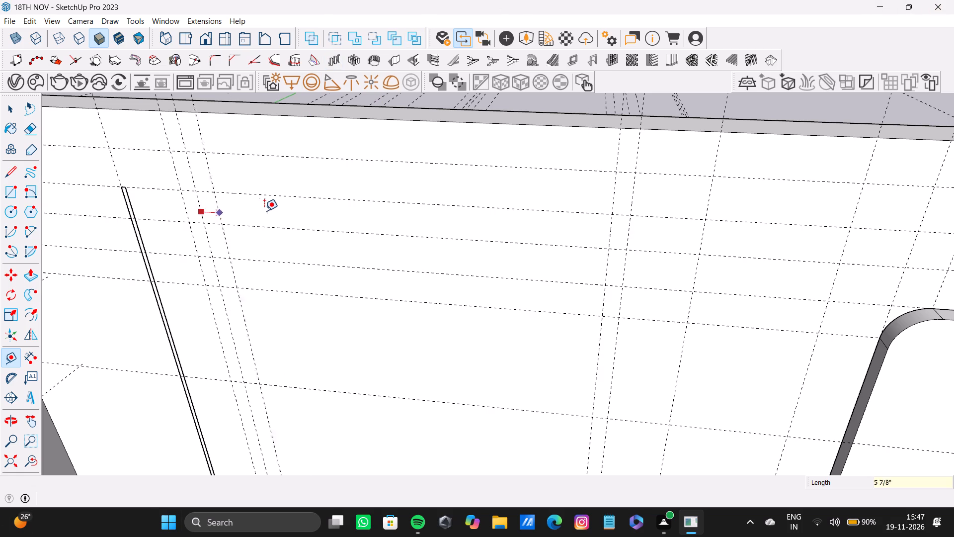
key("1")
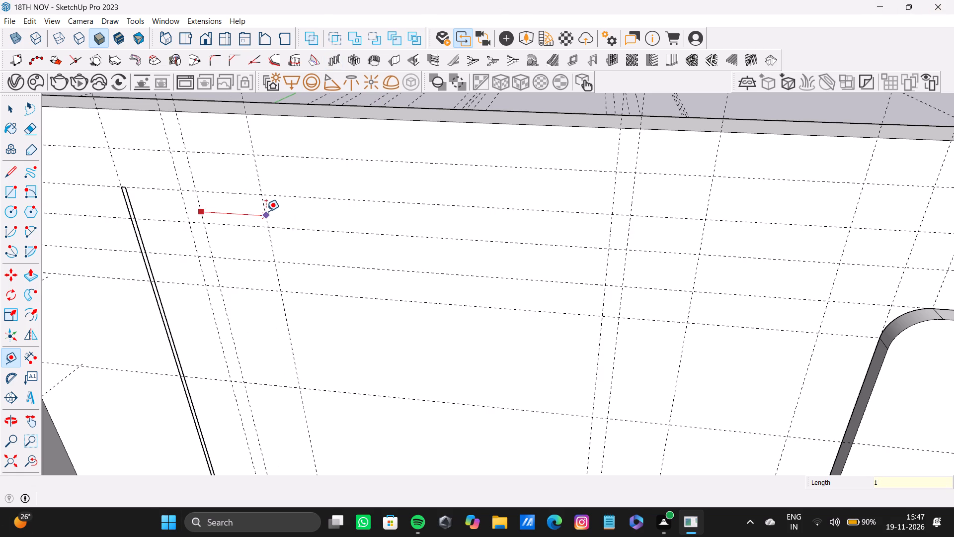
key("apostrophe")
key("Return")
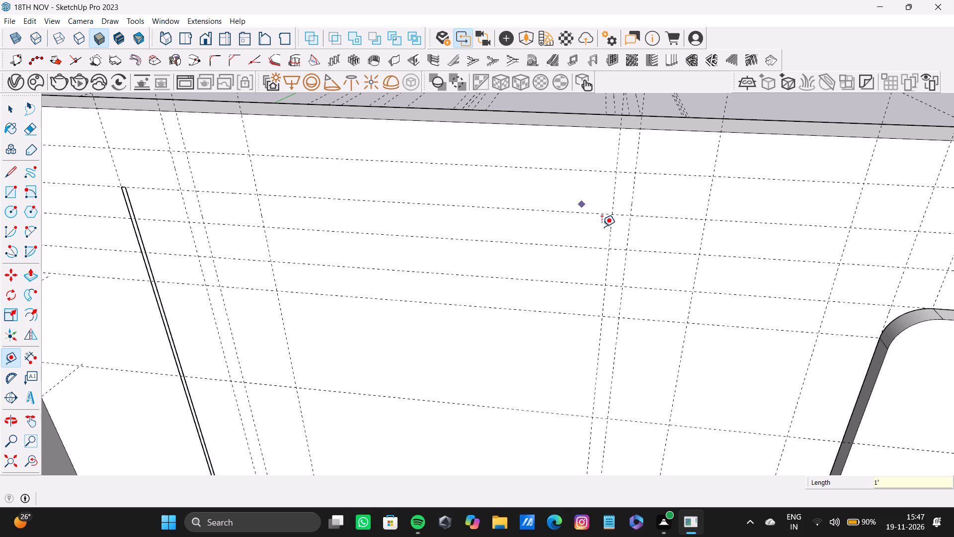
left_click_drag(609, 227, 600, 226)
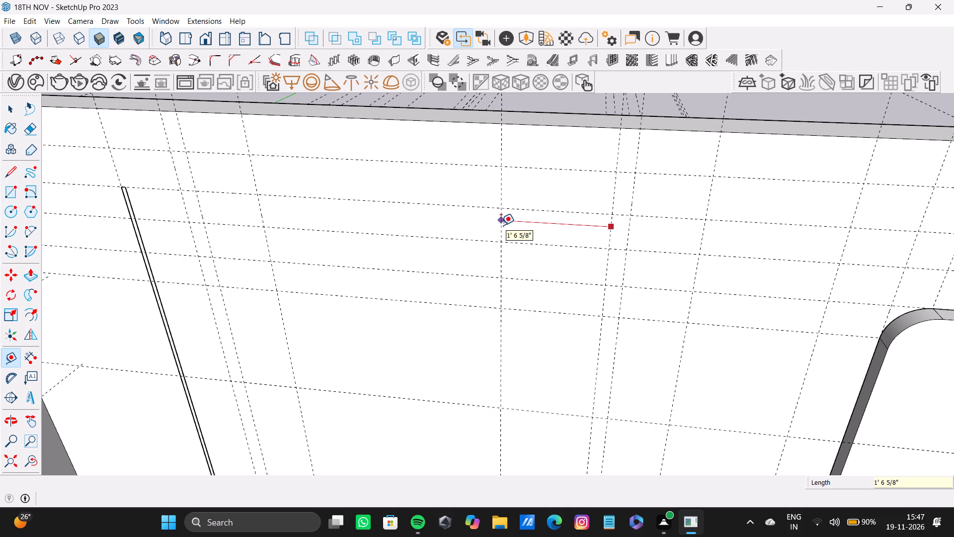
key("1")
key("apostrophe")
key("Return")
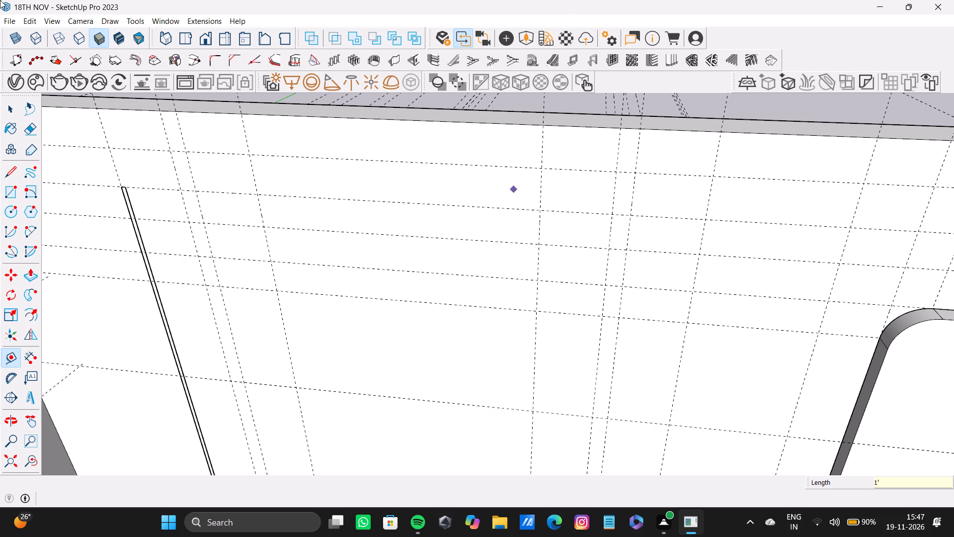
key("space")
scroll(122, 203, "up", 7)
middle_click_drag(194, 209, 358, 229)
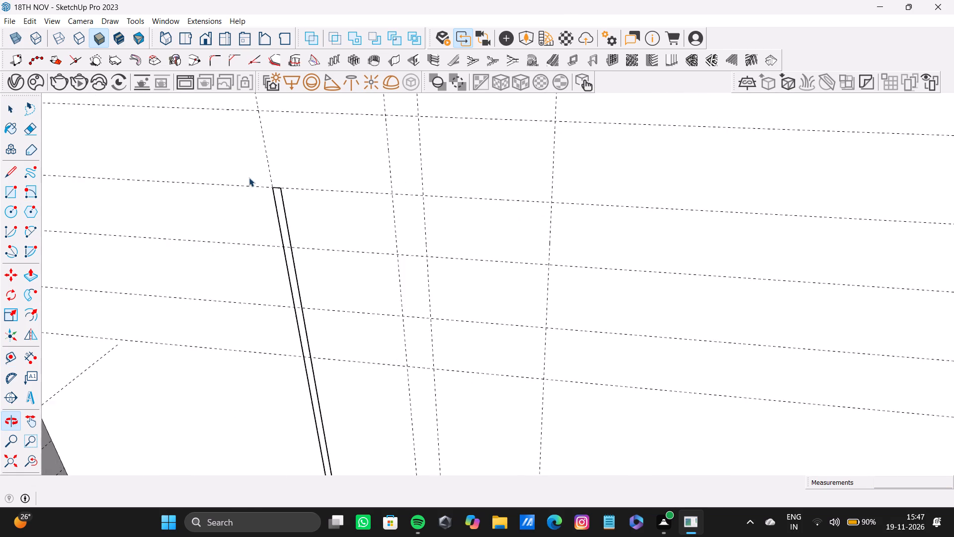
Extrude the narrow vertical strip on the back wall outward by about 1 1/16".
scroll(248, 177, "up", 6)
left_click(283, 200)
left_click(284, 211)
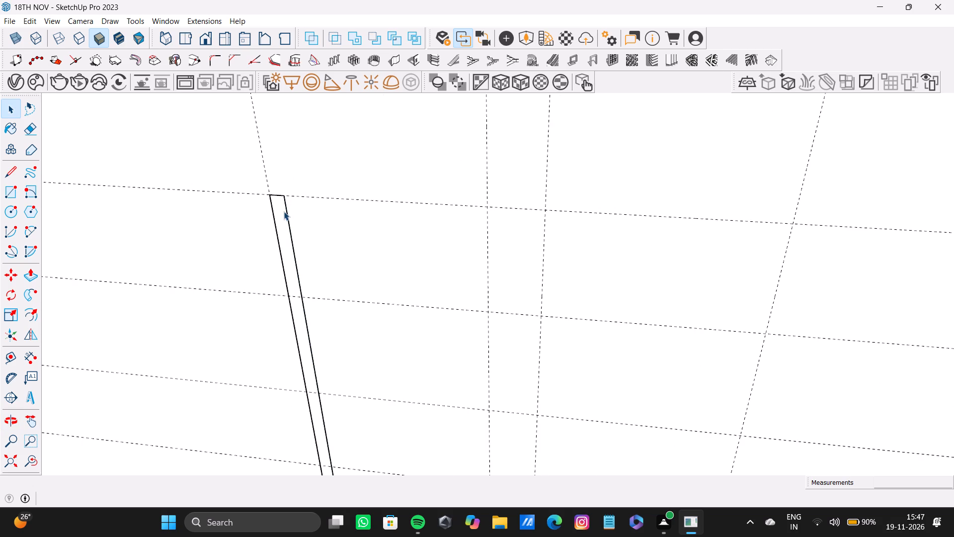
left_click(283, 210)
left_click(283, 210)
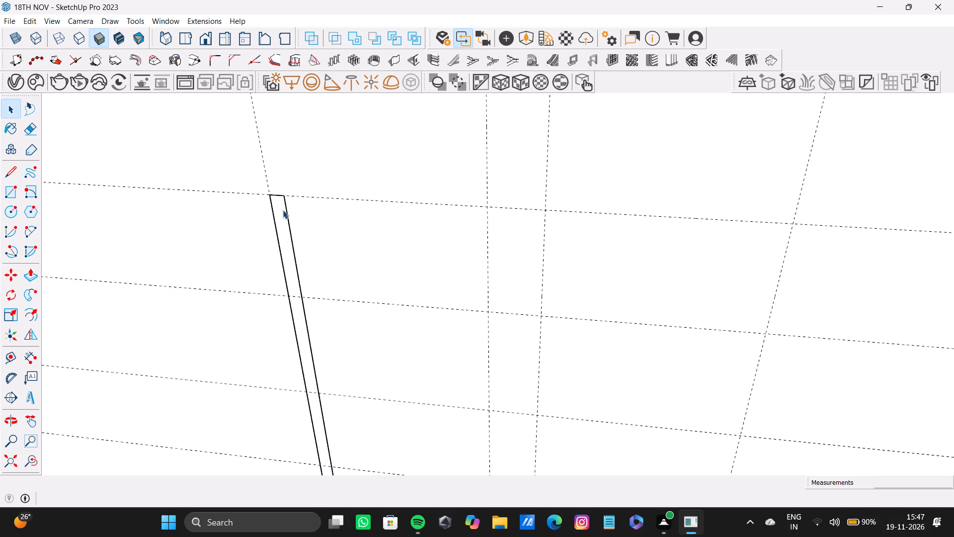
triple_click(279, 210)
left_click_drag(281, 208, 282, 214)
double_click(282, 212)
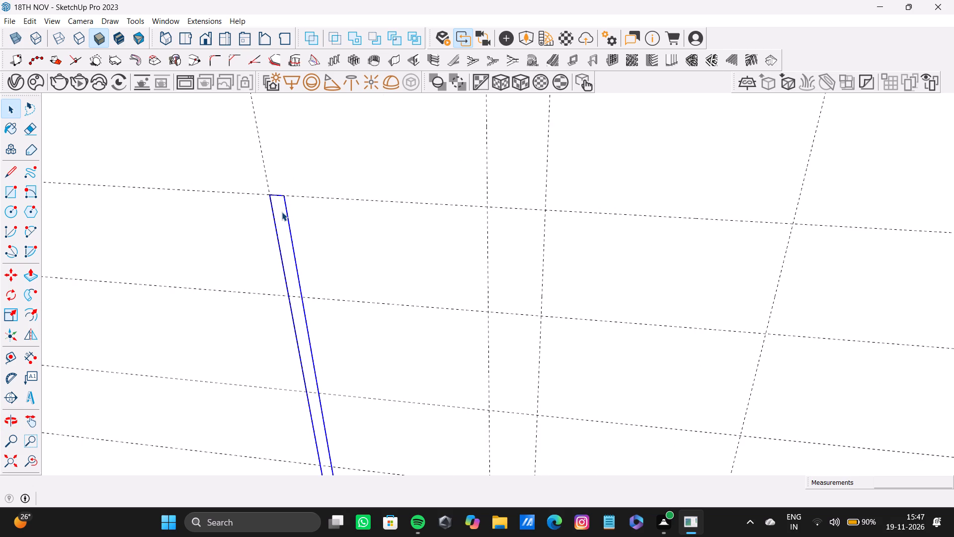
key("p")
left_click_drag(282, 212, 277, 220)
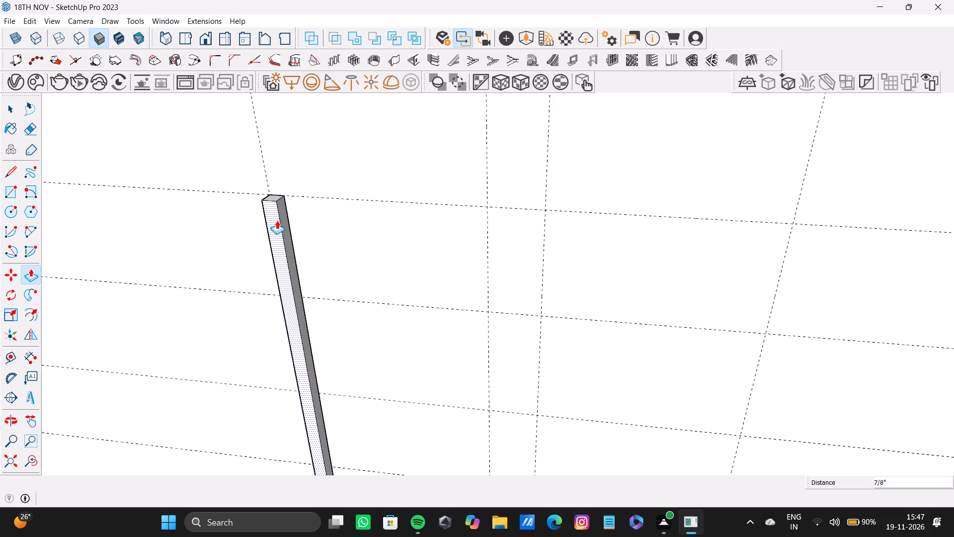
left_click_drag(277, 220, 277, 224)
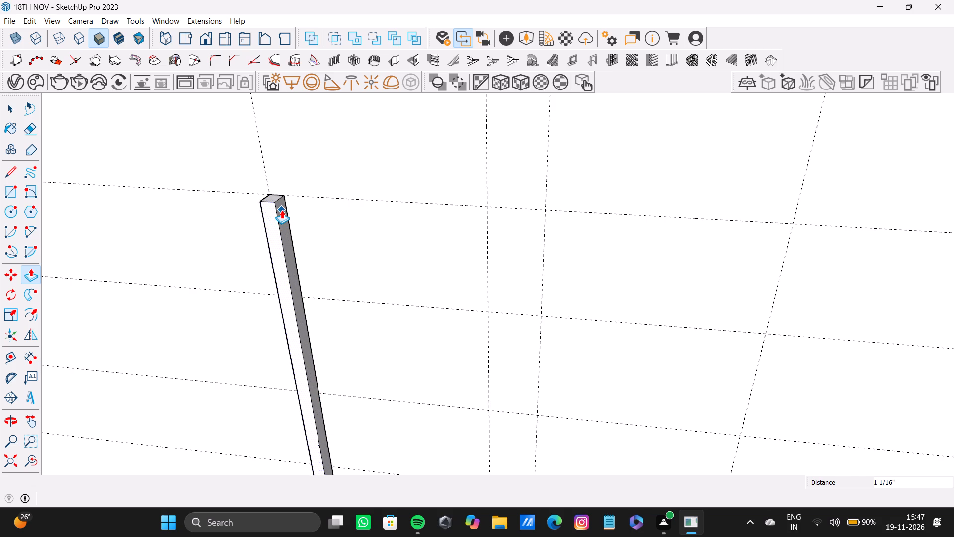
middle_click_drag(282, 209, 270, 246)
scroll(281, 263, "down", 1)
scroll(251, 198, "up", 7)
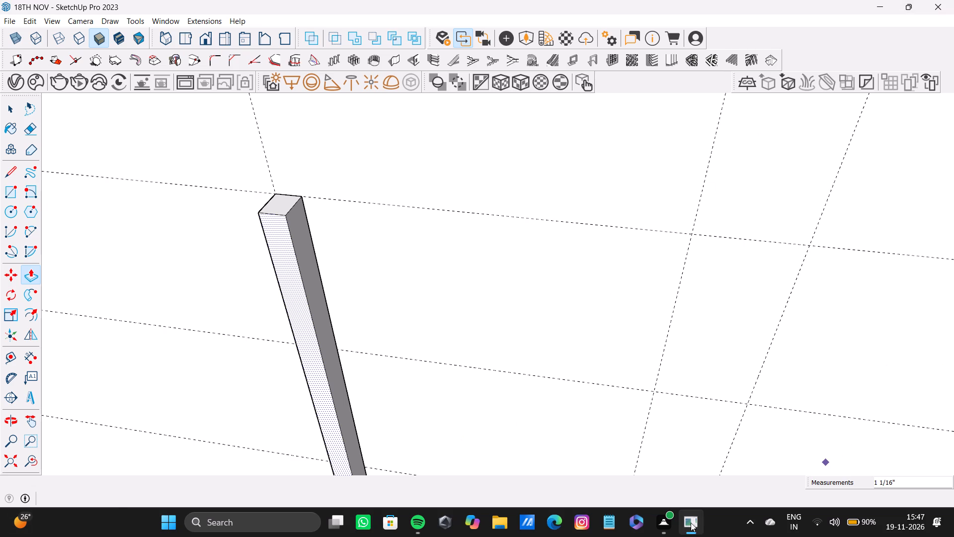
key("space")
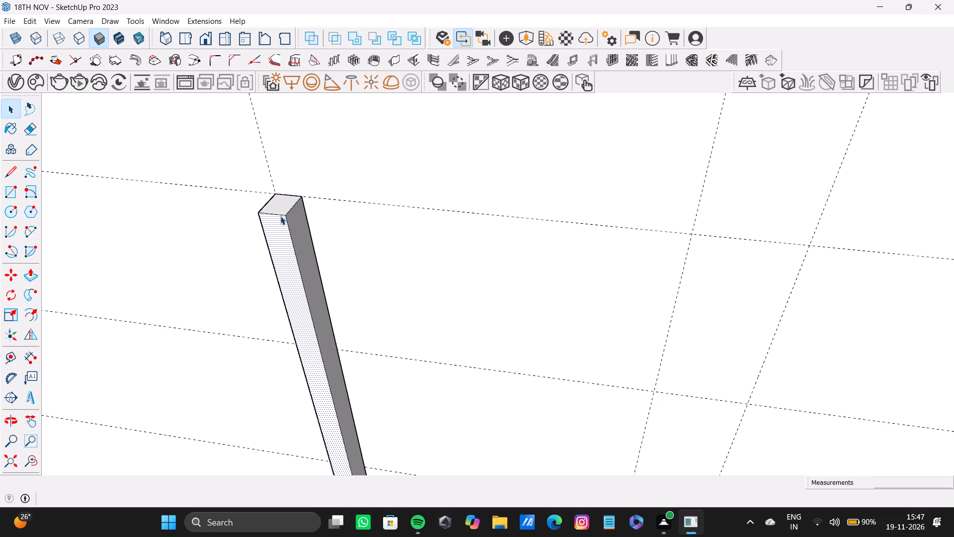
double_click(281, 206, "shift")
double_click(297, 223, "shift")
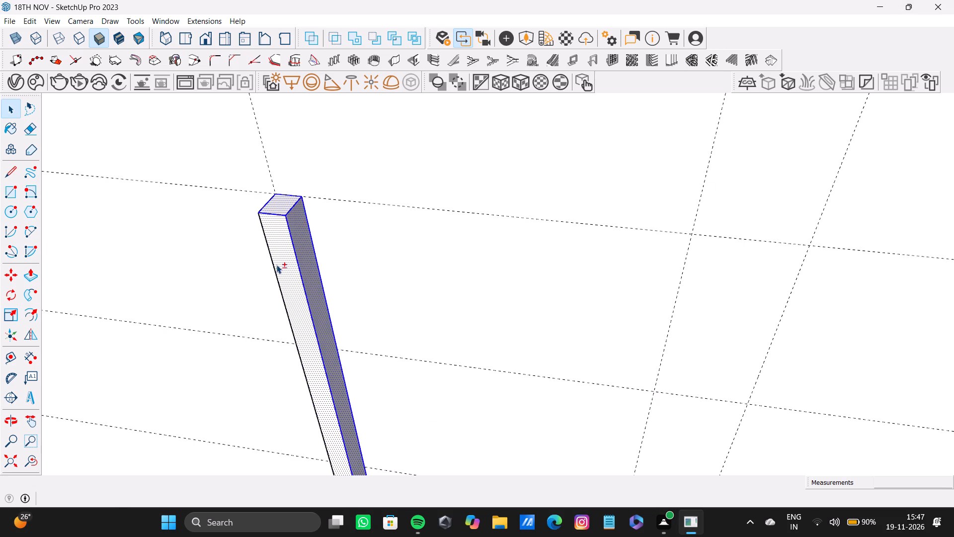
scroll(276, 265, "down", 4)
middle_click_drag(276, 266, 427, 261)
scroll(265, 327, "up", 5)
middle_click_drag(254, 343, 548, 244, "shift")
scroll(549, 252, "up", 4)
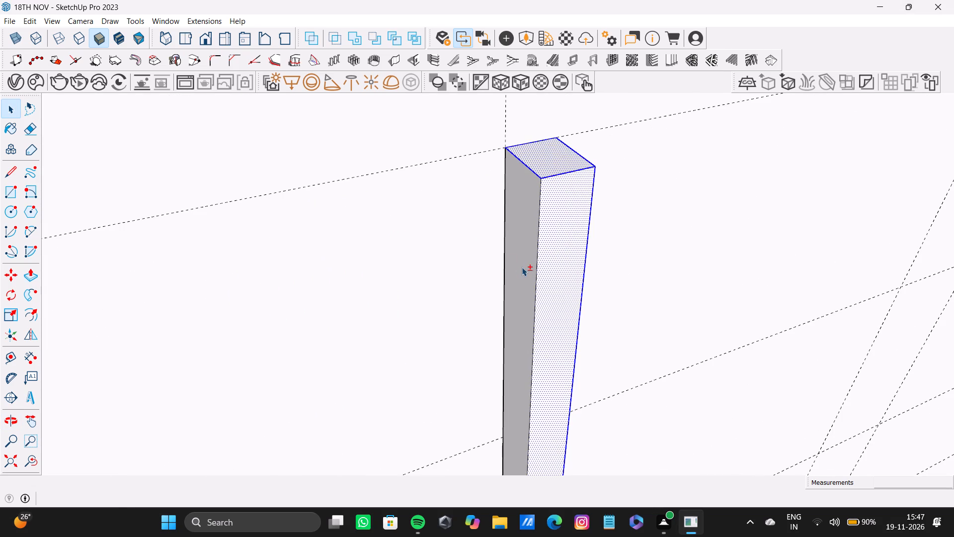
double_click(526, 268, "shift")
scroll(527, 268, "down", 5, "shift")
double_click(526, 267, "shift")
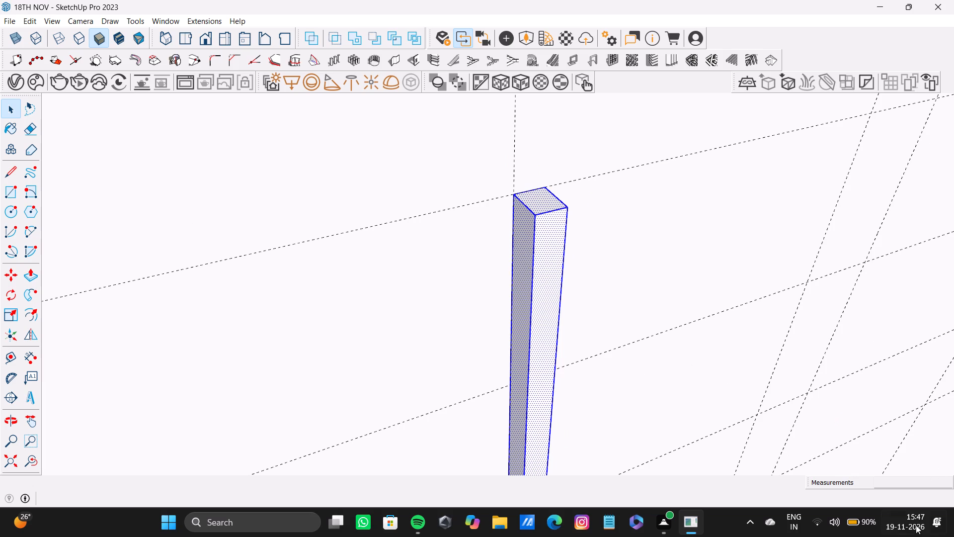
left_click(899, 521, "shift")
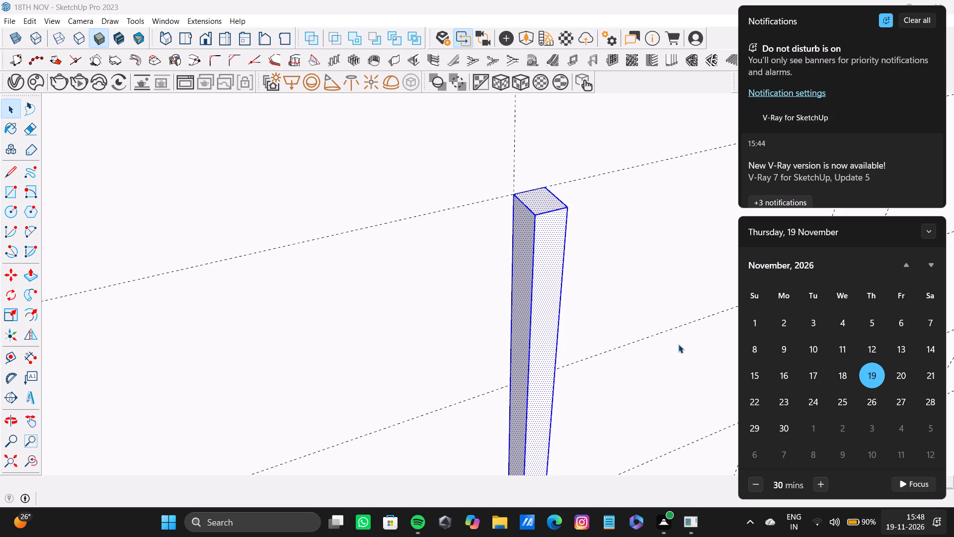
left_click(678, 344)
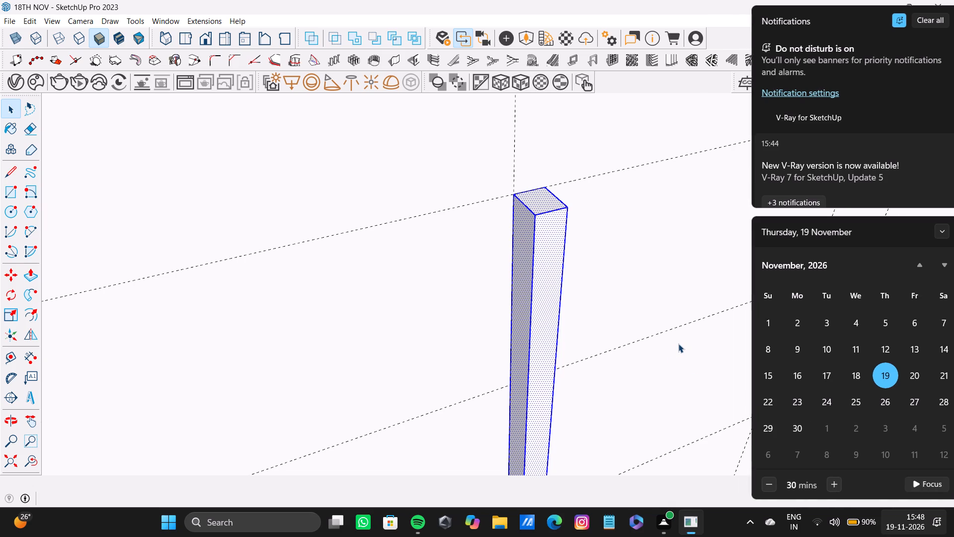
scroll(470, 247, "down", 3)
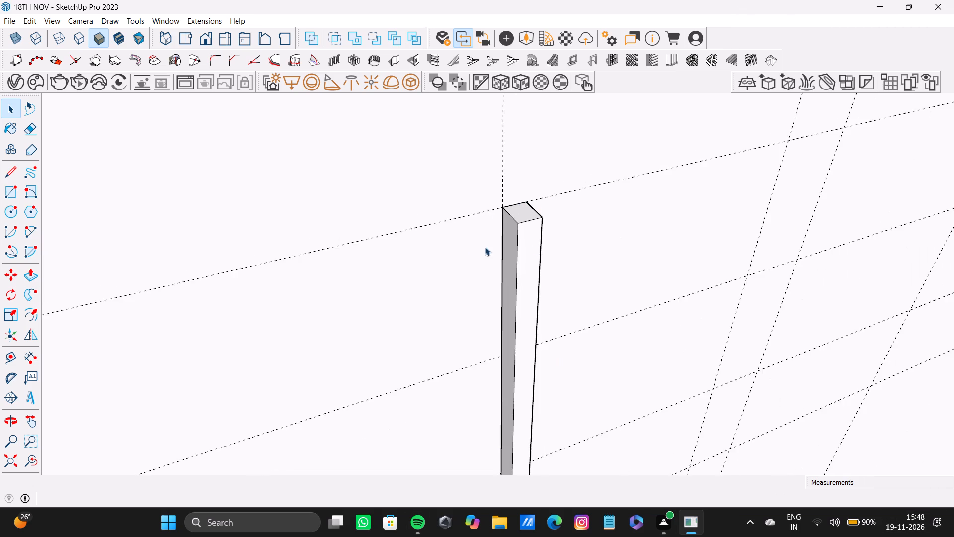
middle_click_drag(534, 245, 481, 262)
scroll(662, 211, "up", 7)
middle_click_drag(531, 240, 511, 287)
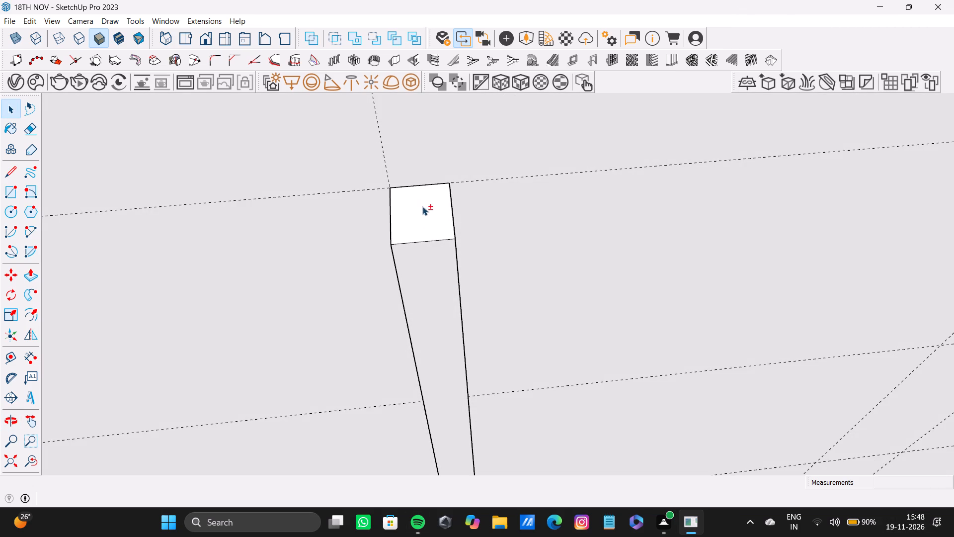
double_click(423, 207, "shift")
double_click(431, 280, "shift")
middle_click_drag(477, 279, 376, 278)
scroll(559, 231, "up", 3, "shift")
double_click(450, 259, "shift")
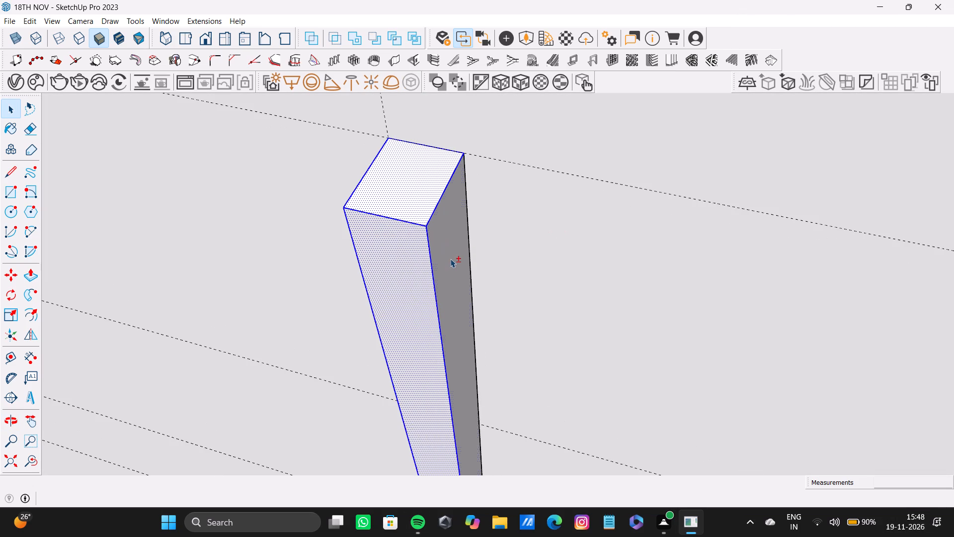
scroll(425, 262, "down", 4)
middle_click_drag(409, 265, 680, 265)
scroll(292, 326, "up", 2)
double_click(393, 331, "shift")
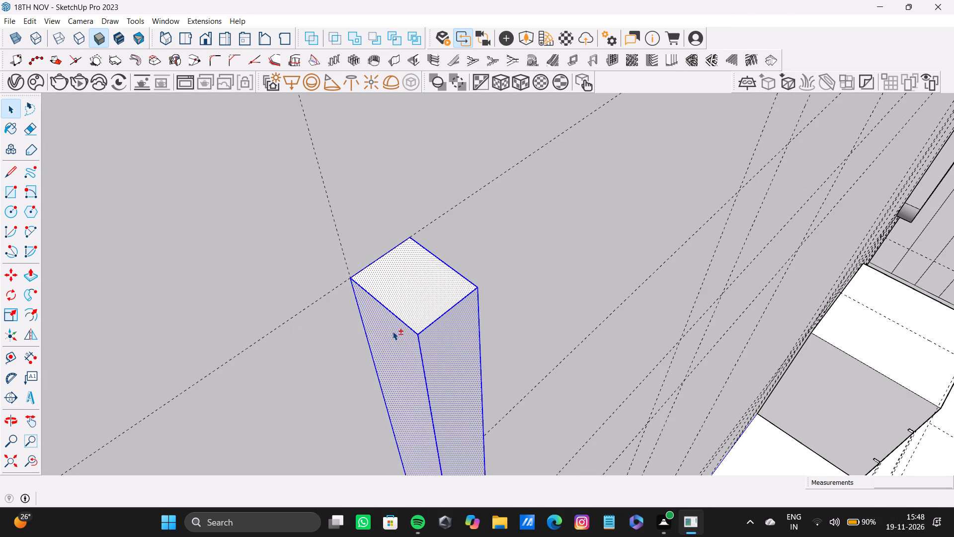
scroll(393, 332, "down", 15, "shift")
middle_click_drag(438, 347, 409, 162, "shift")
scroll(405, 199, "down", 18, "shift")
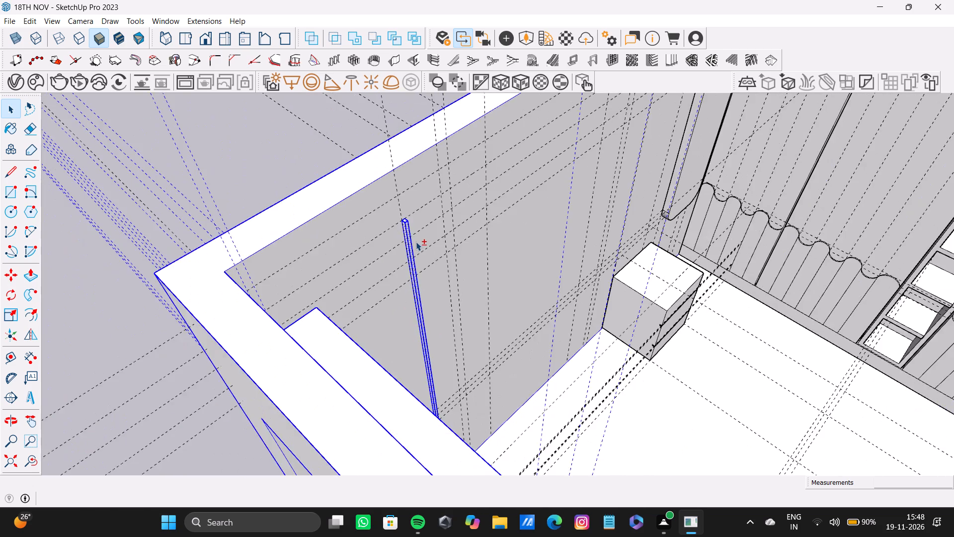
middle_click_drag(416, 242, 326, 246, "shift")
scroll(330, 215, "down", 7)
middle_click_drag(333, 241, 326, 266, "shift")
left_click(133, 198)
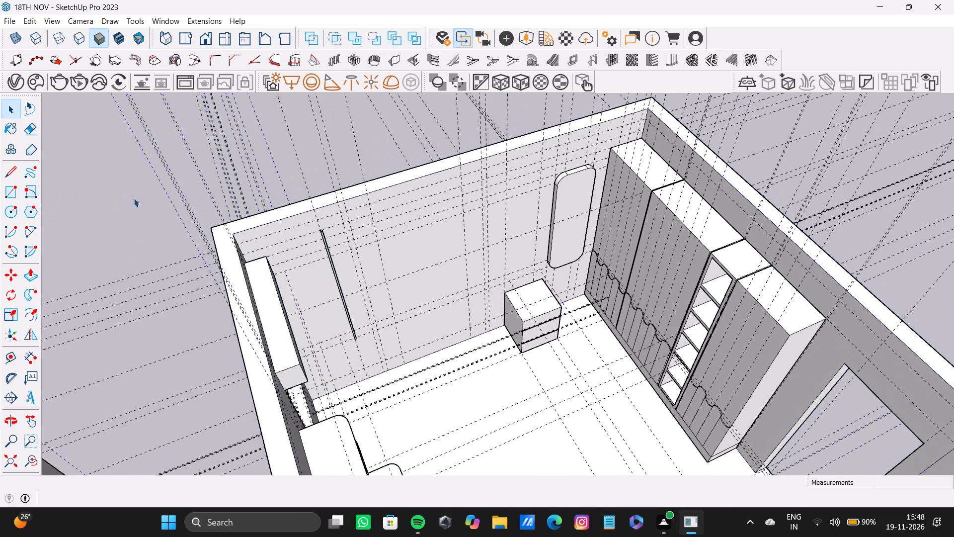
Select the extruded strip's faces and copy it 11 3/16" along the top guide toward the rounded panel, ending at the 1' vertical guide.
scroll(342, 259, "up", 20)
scroll(342, 259, "up", 1)
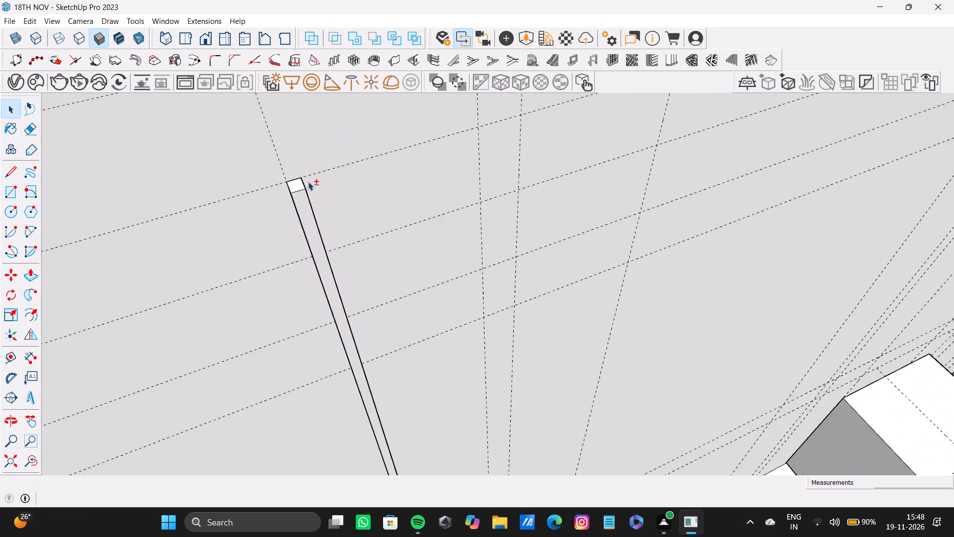
scroll(308, 181, "up", 8)
double_click(296, 185, "shift")
double_click(318, 234, "shift")
middle_click_drag(370, 216, 242, 228)
scroll(243, 229, "up", 2)
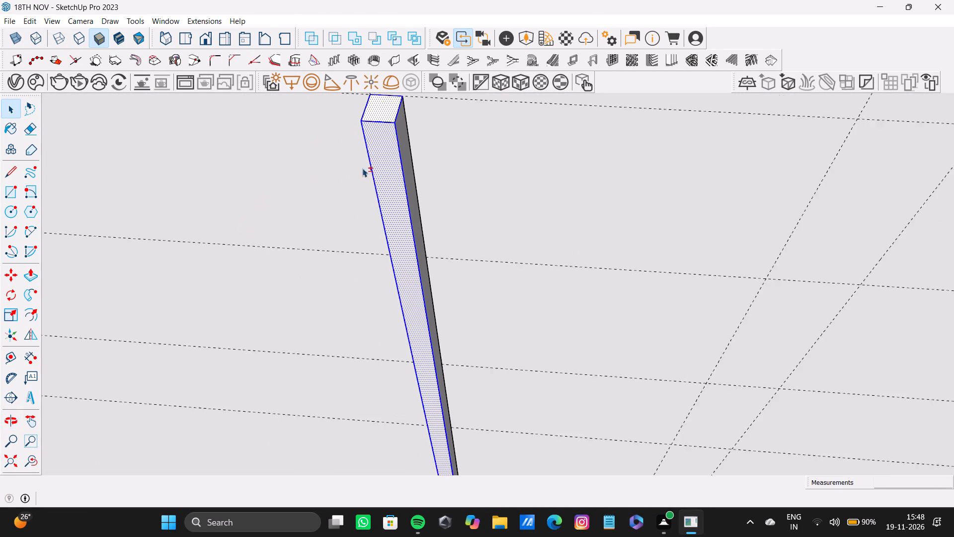
scroll(362, 168, "up", 1)
double_click(419, 158, "shift")
scroll(399, 166, "down", 8, "shift")
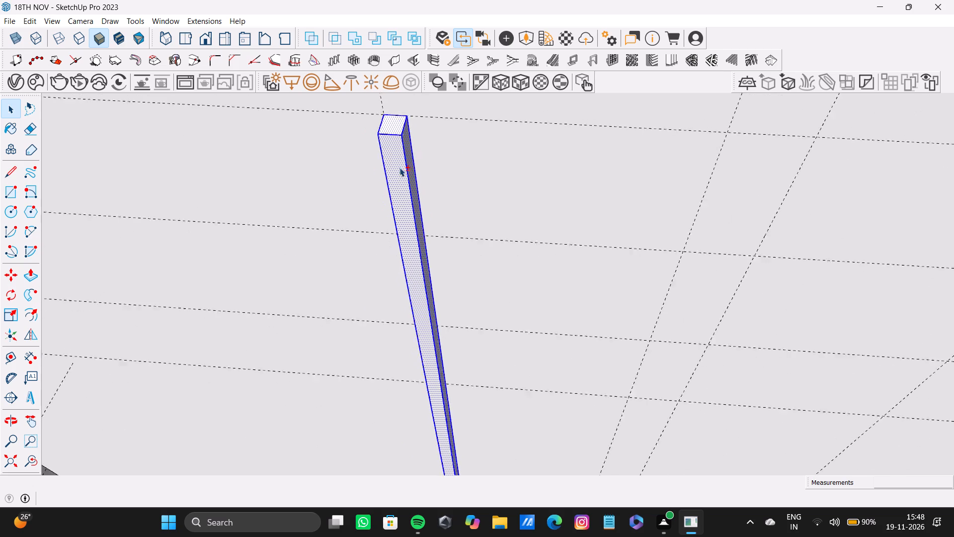
scroll(399, 168, "down", 2, "shift")
middle_click_drag(392, 182, 531, 181)
scroll(249, 245, "up", 5, "shift")
scroll(400, 182, "up", 3, "shift")
middle_click_drag(388, 192, 443, 182)
scroll(377, 192, "up", 2, "shift")
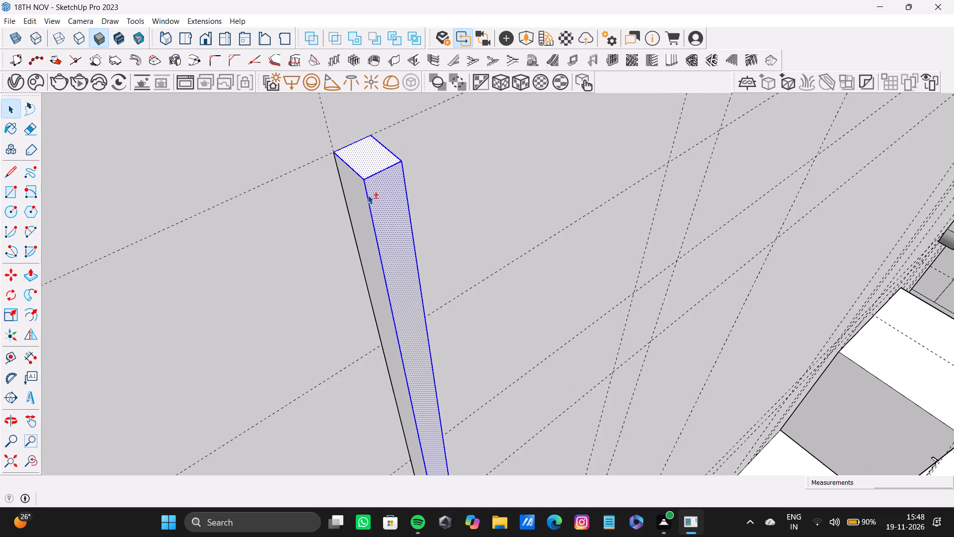
double_click(362, 201, "shift")
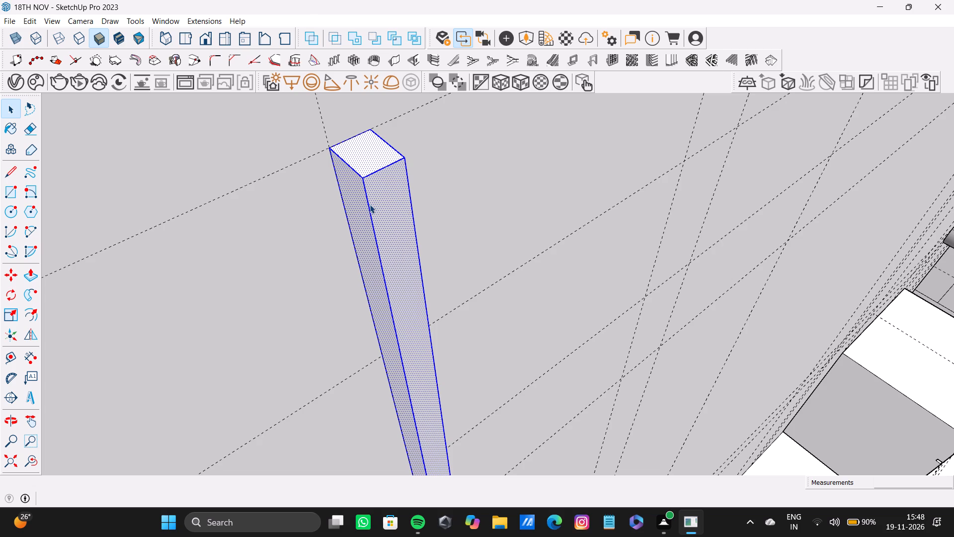
scroll(415, 258, "down", 7)
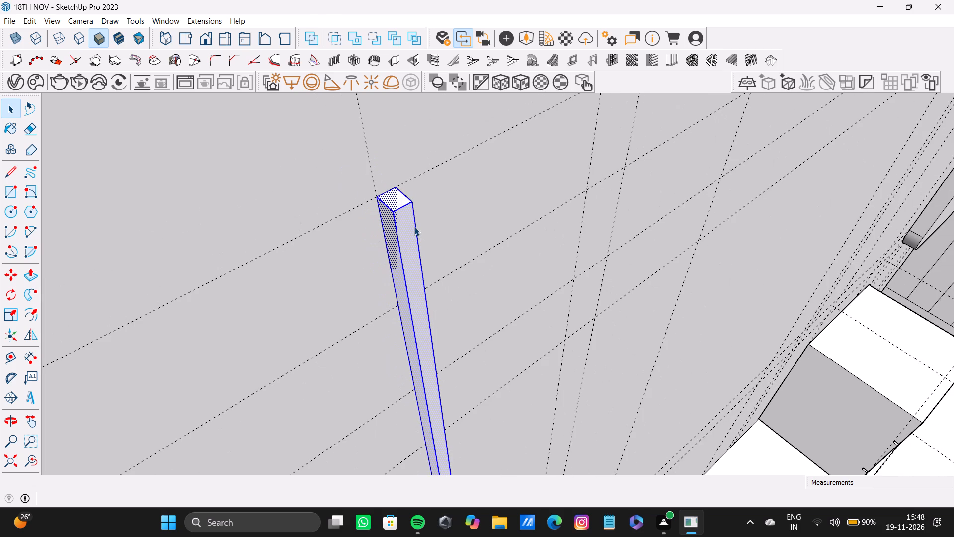
middle_click_drag(411, 211, 372, 254)
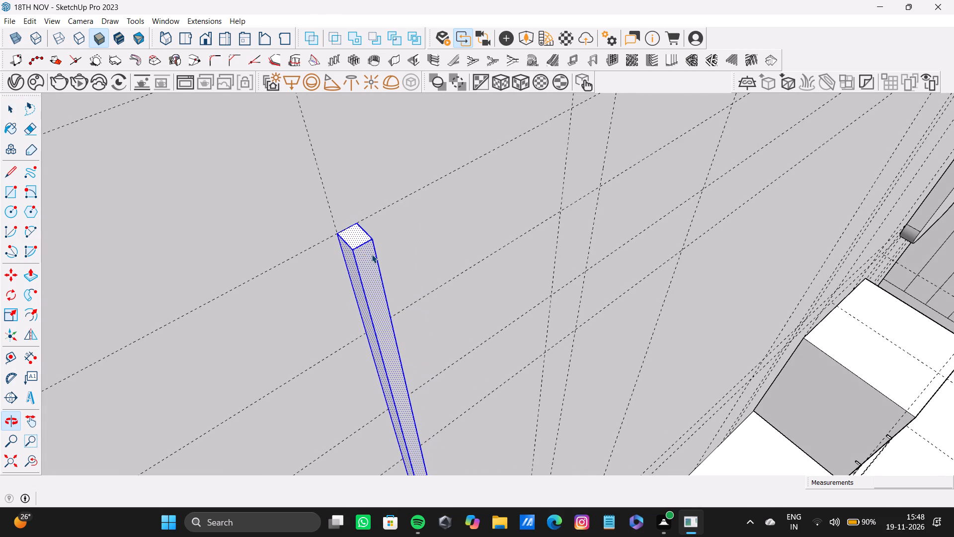
key("m")
scroll(358, 234, "up", 3)
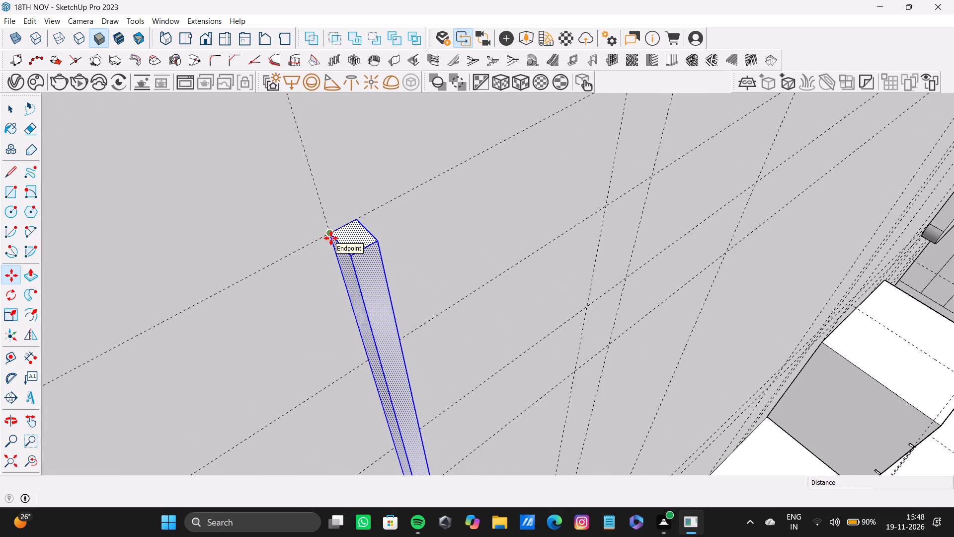
left_click_drag(331, 237, 336, 232, "shift")
scroll(479, 180, "down", 8)
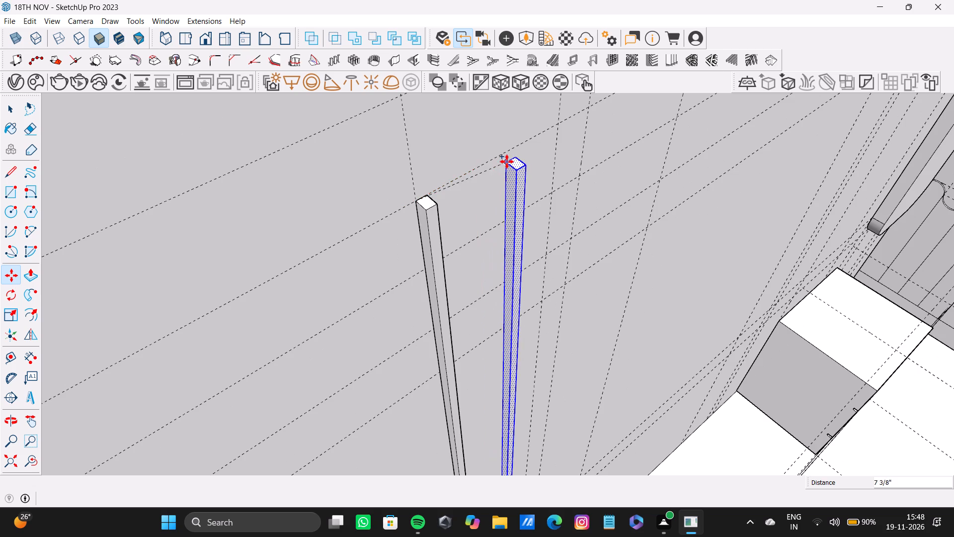
middle_click_drag(507, 162, 368, 223)
scroll(482, 215, "up", 3)
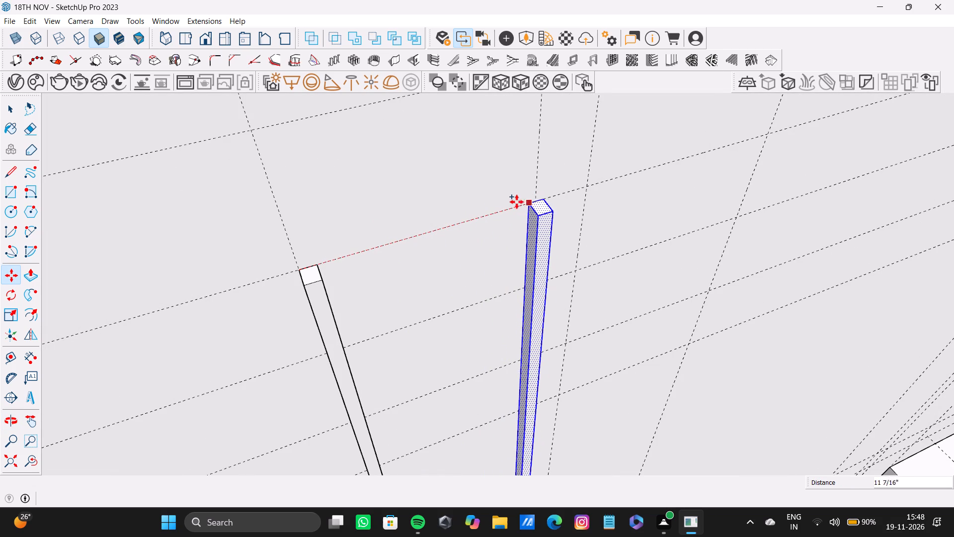
left_click(520, 201)
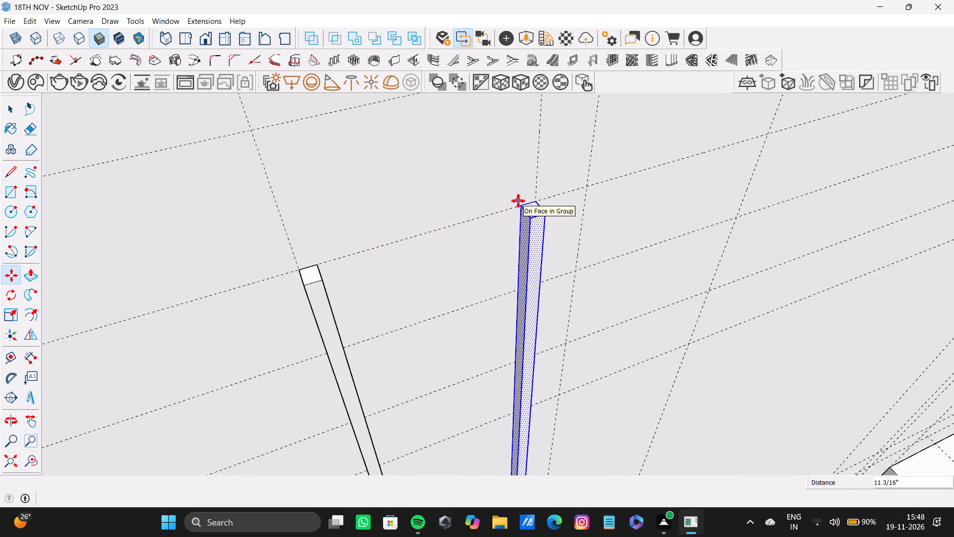
Divide the distance between the original strip and its copy by 6 to fill it with evenly spaced strips.
key("slash")
key("6")
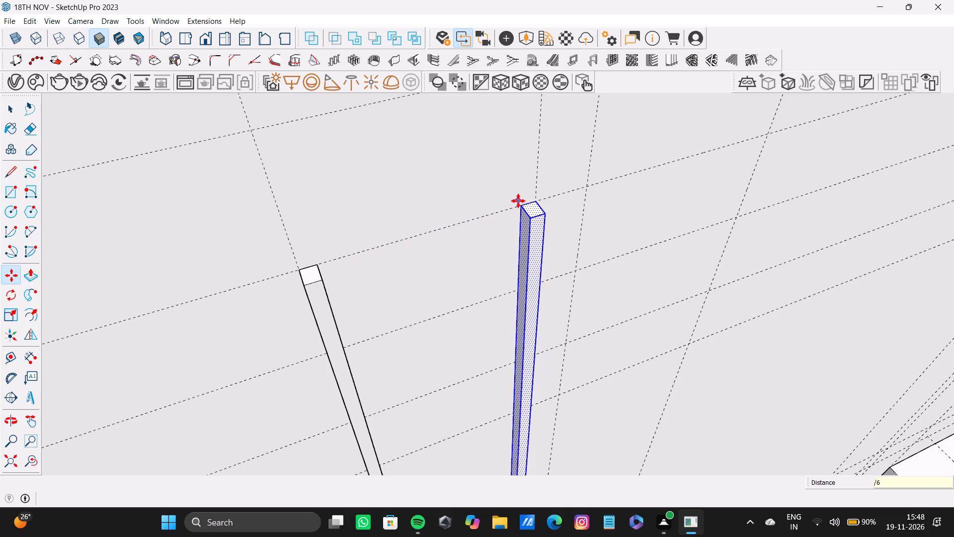
key("Return")
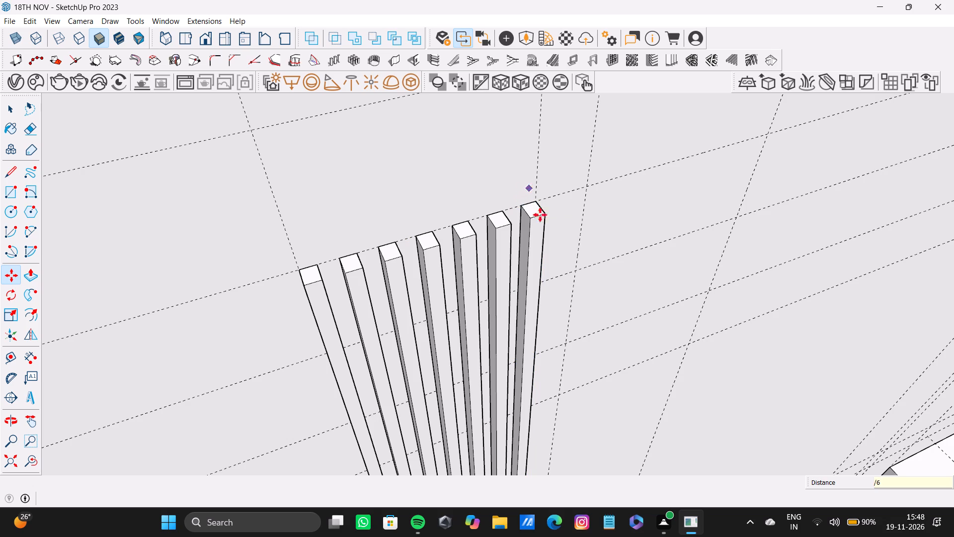
key("space")
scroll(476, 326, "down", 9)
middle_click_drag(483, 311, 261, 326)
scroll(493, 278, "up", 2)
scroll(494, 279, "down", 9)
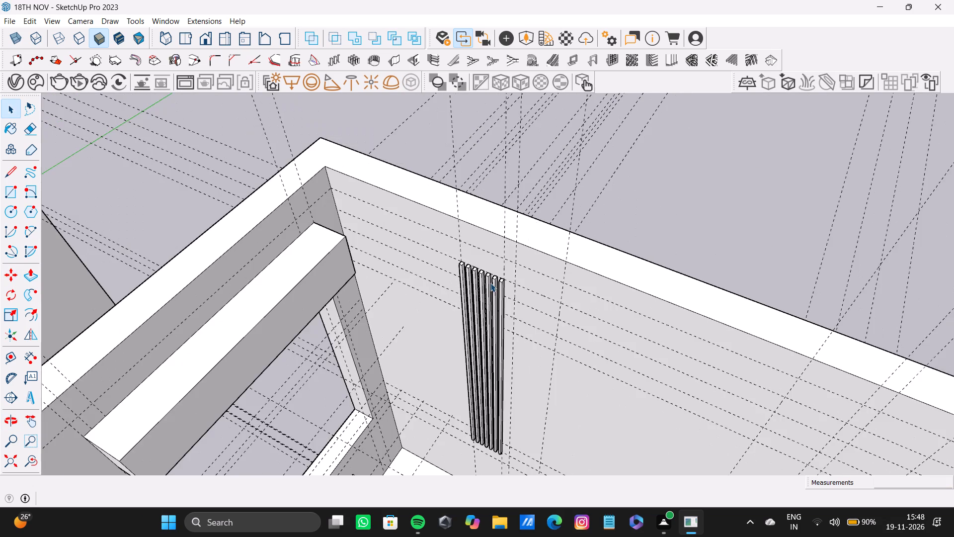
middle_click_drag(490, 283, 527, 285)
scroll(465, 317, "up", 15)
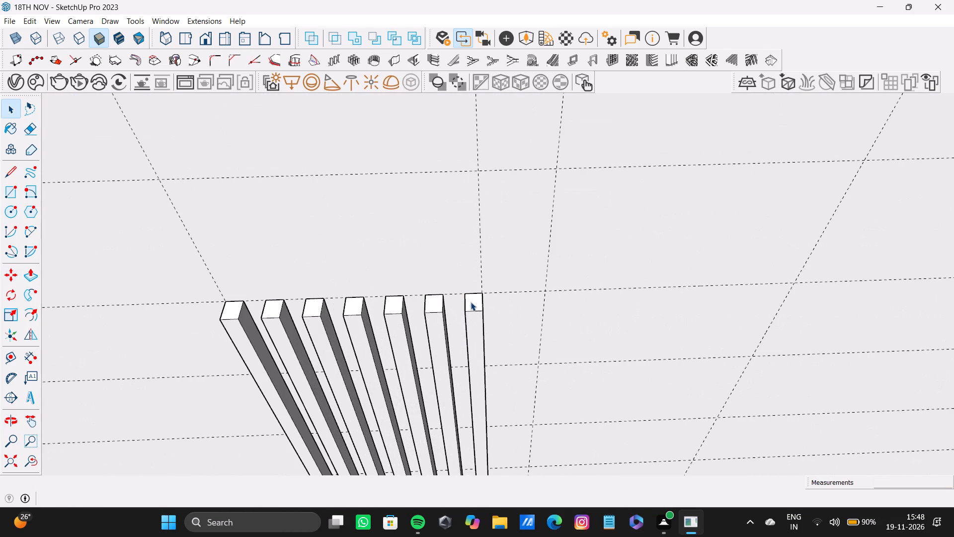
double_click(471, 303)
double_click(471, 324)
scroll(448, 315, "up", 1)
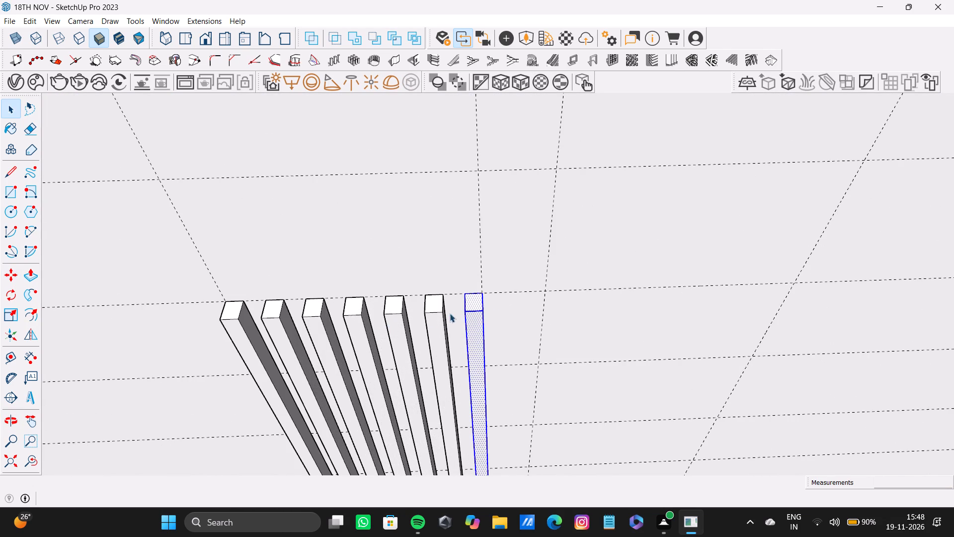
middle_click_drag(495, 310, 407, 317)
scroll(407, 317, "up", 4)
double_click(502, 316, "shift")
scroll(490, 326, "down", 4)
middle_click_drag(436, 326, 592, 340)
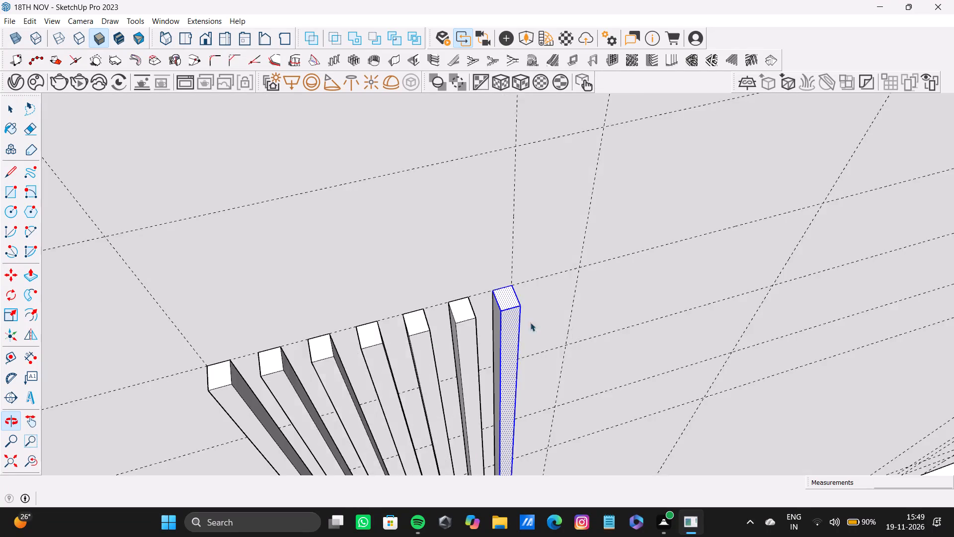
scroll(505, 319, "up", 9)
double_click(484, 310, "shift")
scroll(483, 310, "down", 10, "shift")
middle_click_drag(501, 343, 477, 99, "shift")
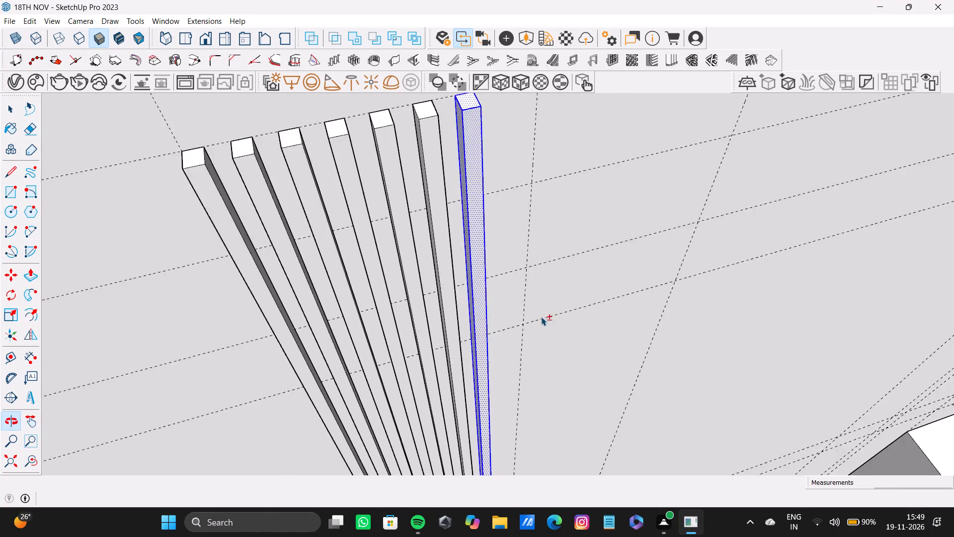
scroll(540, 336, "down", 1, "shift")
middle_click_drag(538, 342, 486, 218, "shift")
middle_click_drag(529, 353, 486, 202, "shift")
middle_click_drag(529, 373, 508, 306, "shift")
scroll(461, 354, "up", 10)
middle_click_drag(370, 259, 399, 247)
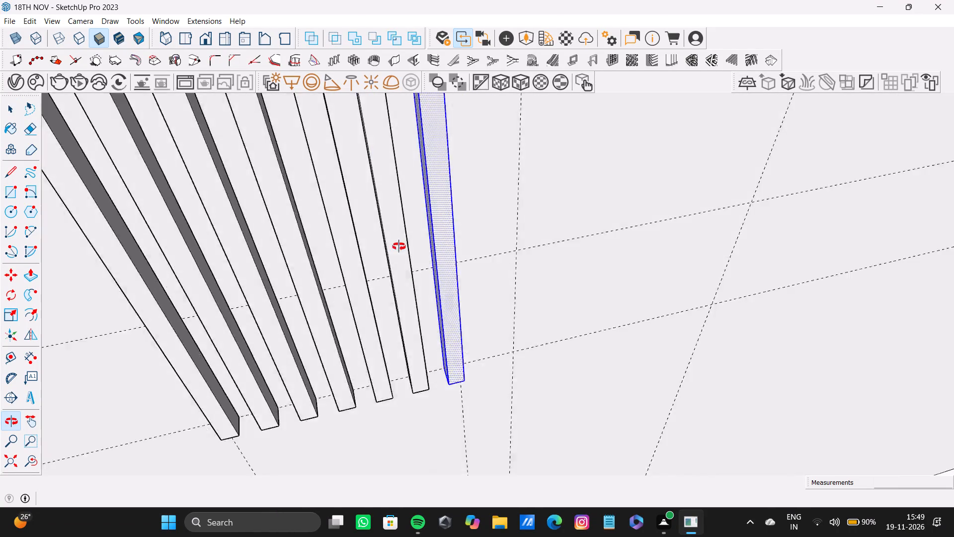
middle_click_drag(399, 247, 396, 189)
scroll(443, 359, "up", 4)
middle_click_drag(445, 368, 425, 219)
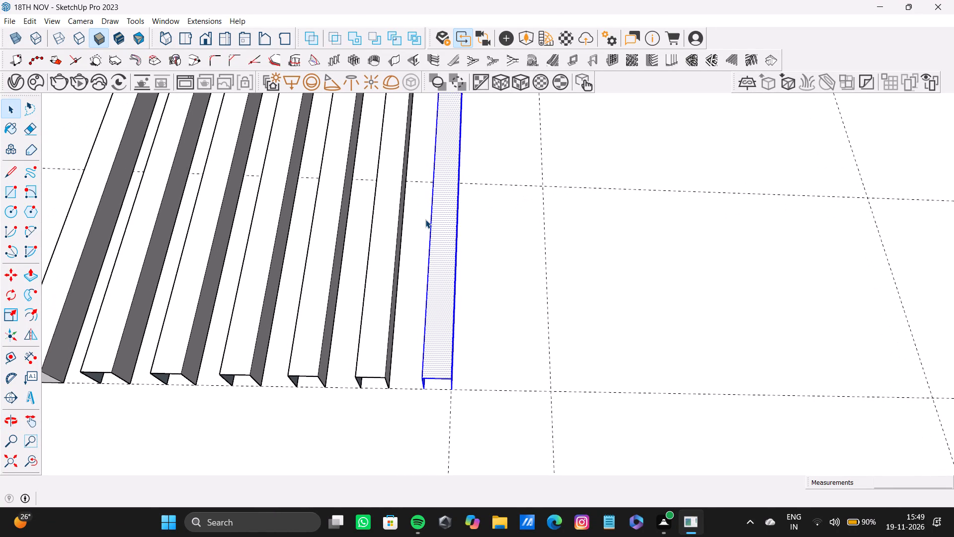
Undo the array of strip copies on the back wall so only the original strip remains.
key("ctrl+z")
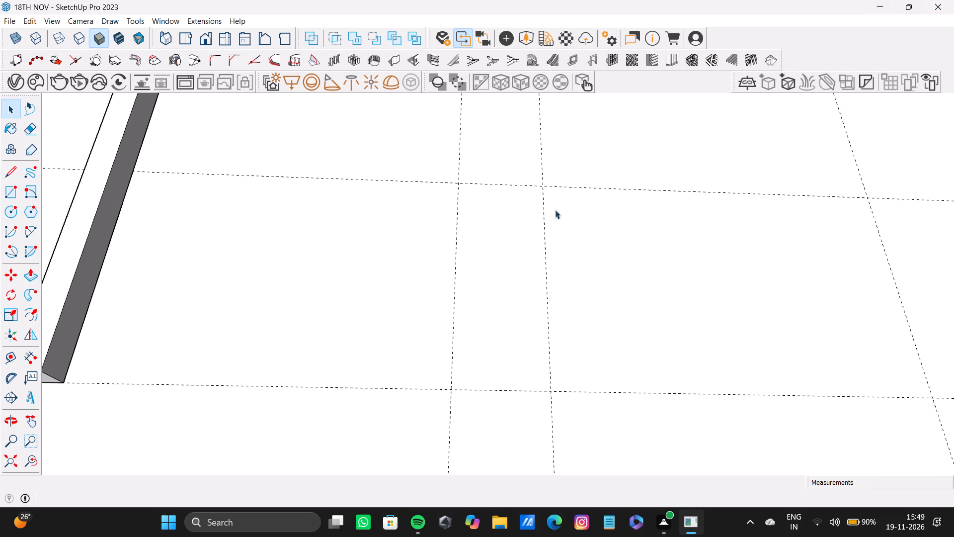
Select all faces of the original strip, including both ends, and copy it 11 3/16" along the top guide to the 1' vertical guide.
scroll(106, 232, "down", 10)
middle_click_drag(122, 270, 287, 330)
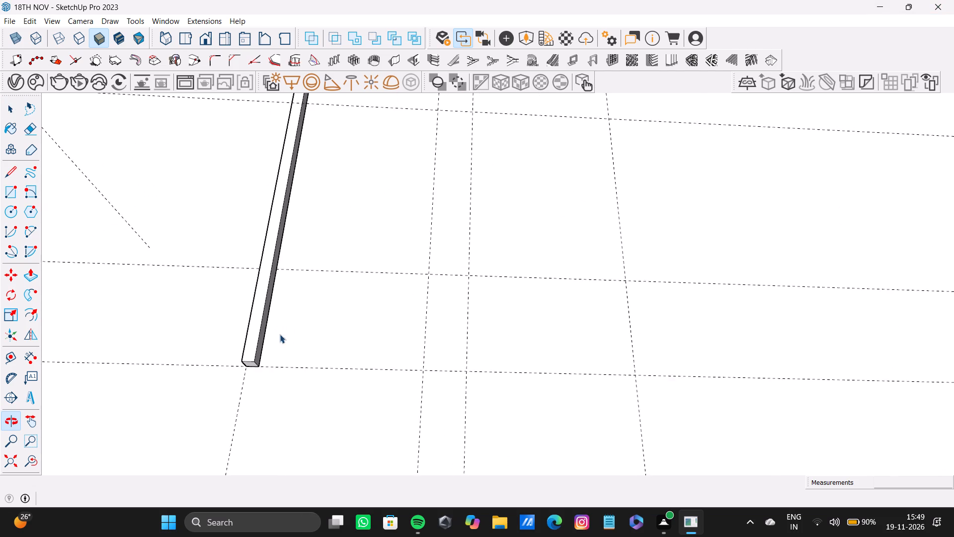
scroll(279, 334, "up", 7)
scroll(231, 363, "up", 3, "shift")
double_click(242, 365, "shift")
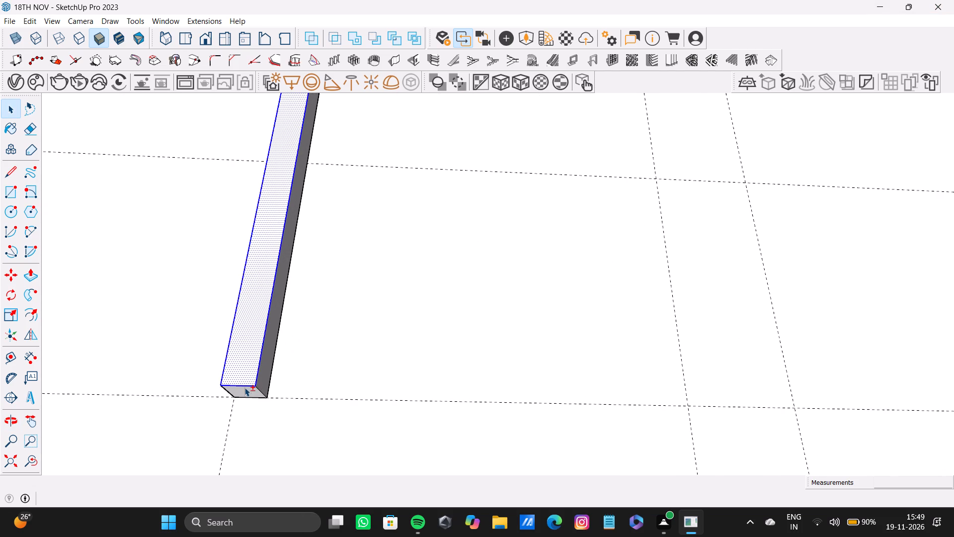
double_click(246, 389, "shift")
double_click(267, 372, "shift")
scroll(249, 373, "down", 5)
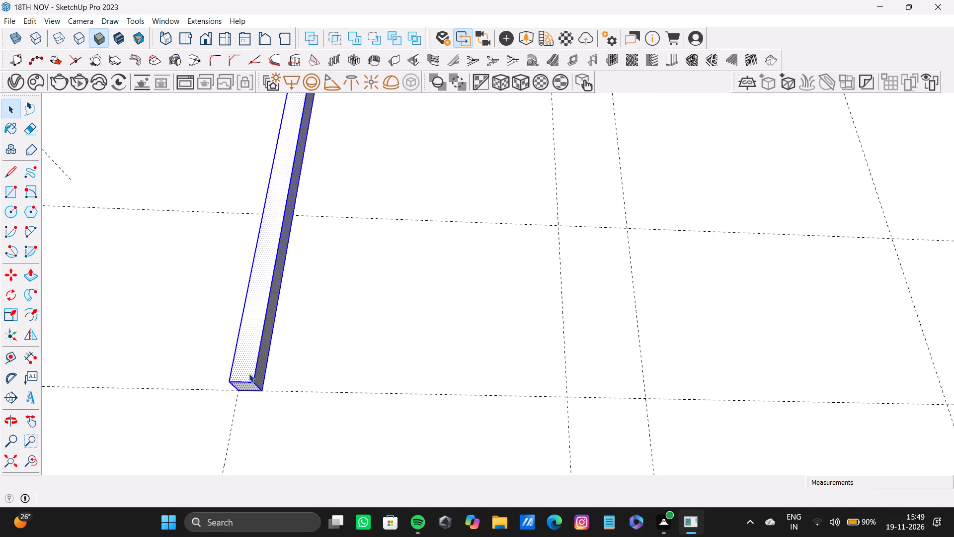
middle_click_drag(249, 373, 376, 375)
scroll(0, 345, "up", 5)
middle_click_drag(266, 229, 285, 399)
scroll(208, 336, "up", 6)
middle_click_drag(181, 285, 197, 284, "shift")
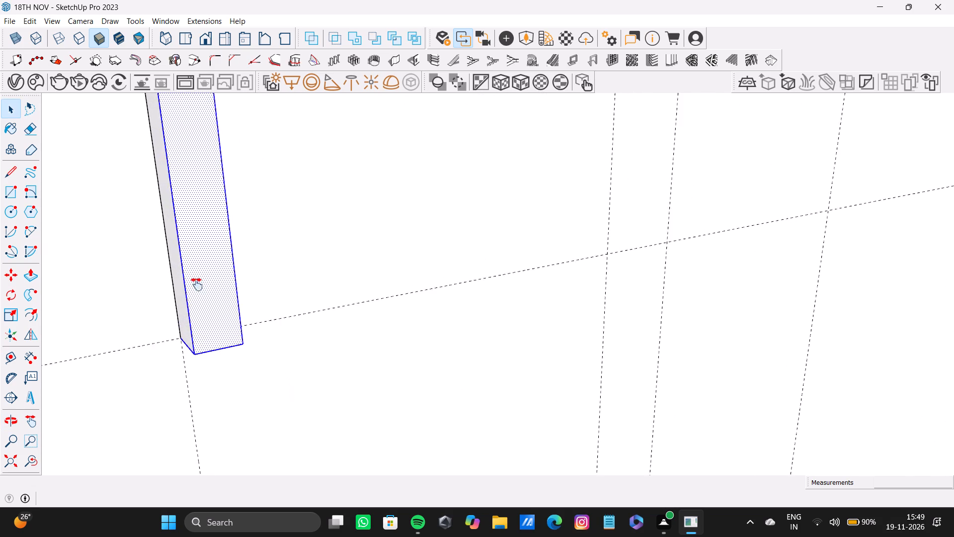
middle_click_drag(197, 284, 293, 309, "shift")
scroll(284, 312, "up", 4, "shift")
double_click(284, 313, "shift")
scroll(284, 305, "down", 5, "shift")
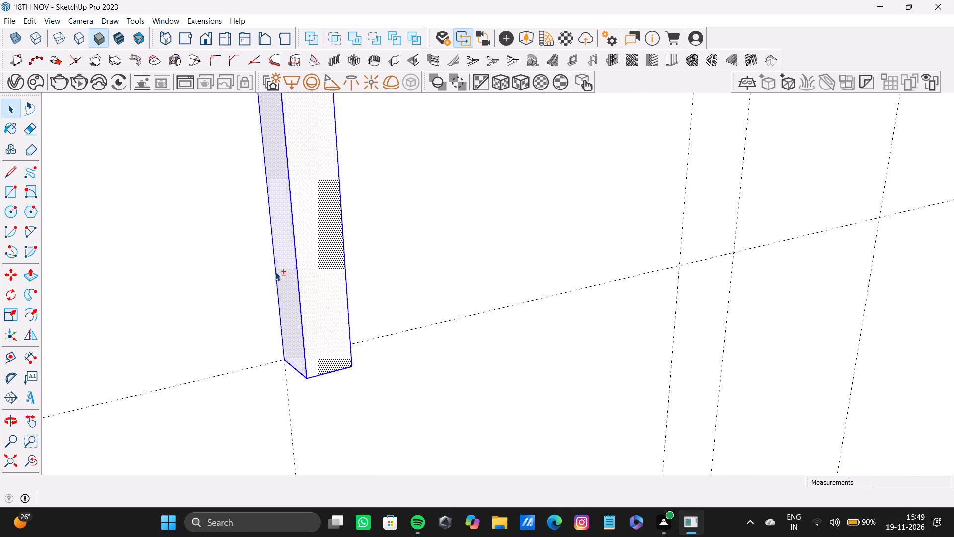
scroll(275, 272, "down", 18, "shift")
middle_click_drag(360, 132, 361, 467, "shift")
scroll(361, 377, "down", 11)
middle_click(370, 176, "shift")
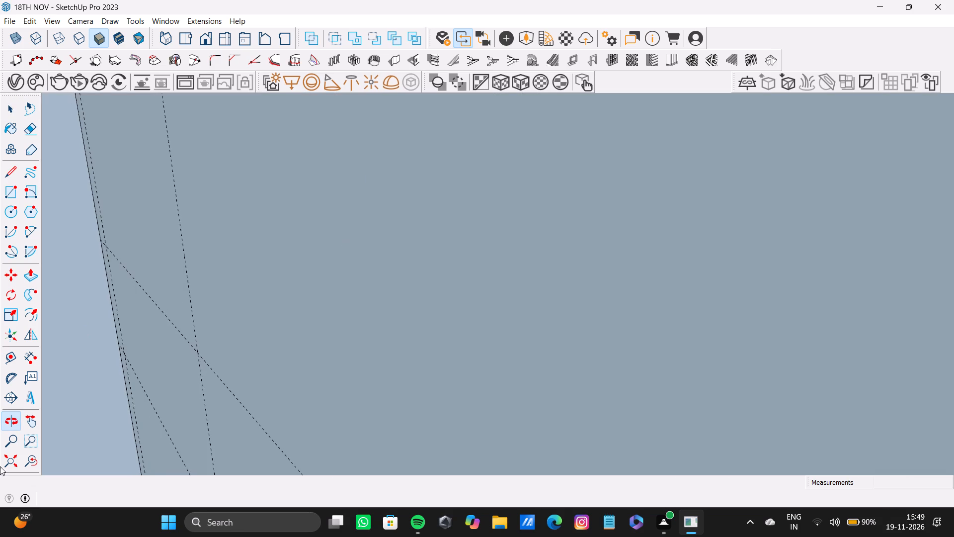
left_click(11, 460)
middle_click_drag(502, 192, 31, 496)
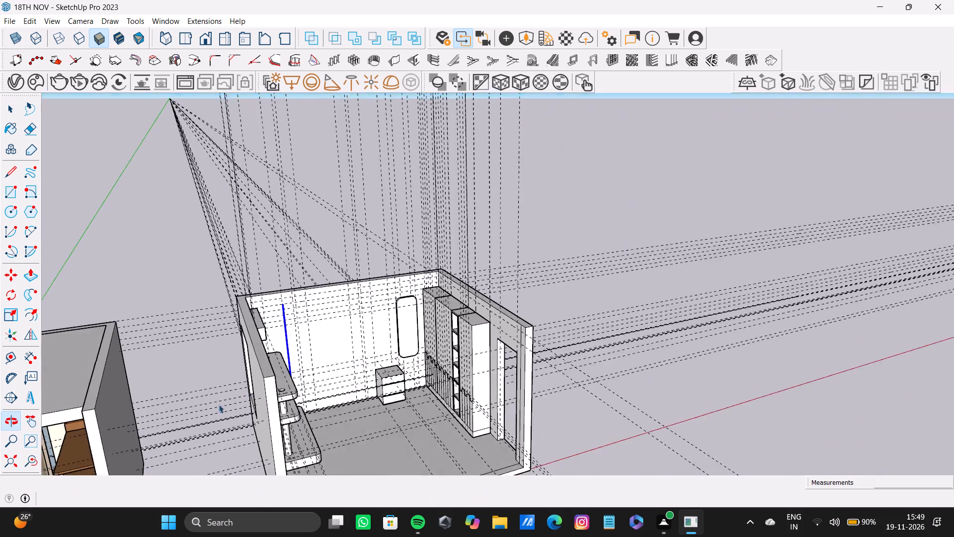
scroll(240, 391, "up", 20)
scroll(240, 391, "up", 18)
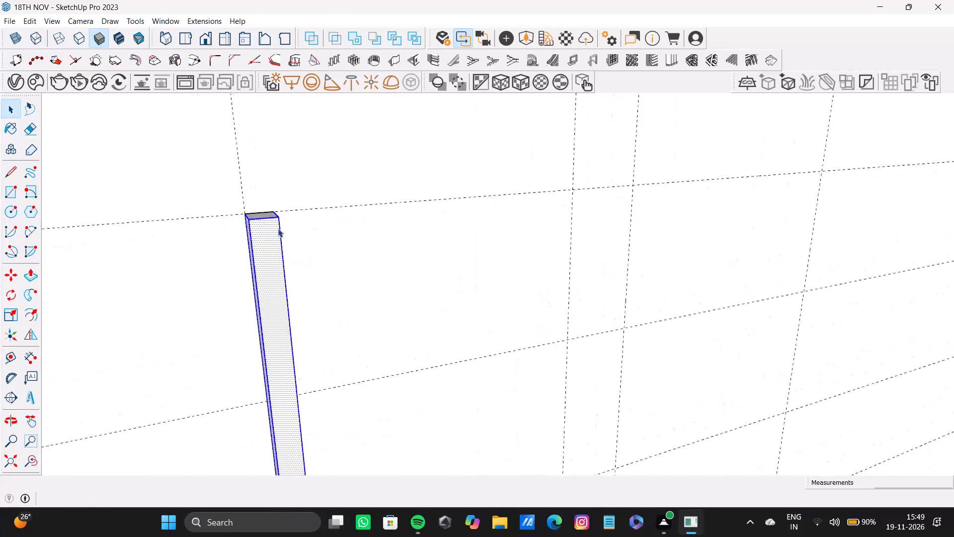
scroll(278, 228, "up", 2)
middle_click_drag(272, 224, 272, 361)
scroll(245, 267, "up", 3, "shift")
double_click(234, 210, "shift")
scroll(238, 224, "down", 1, "shift")
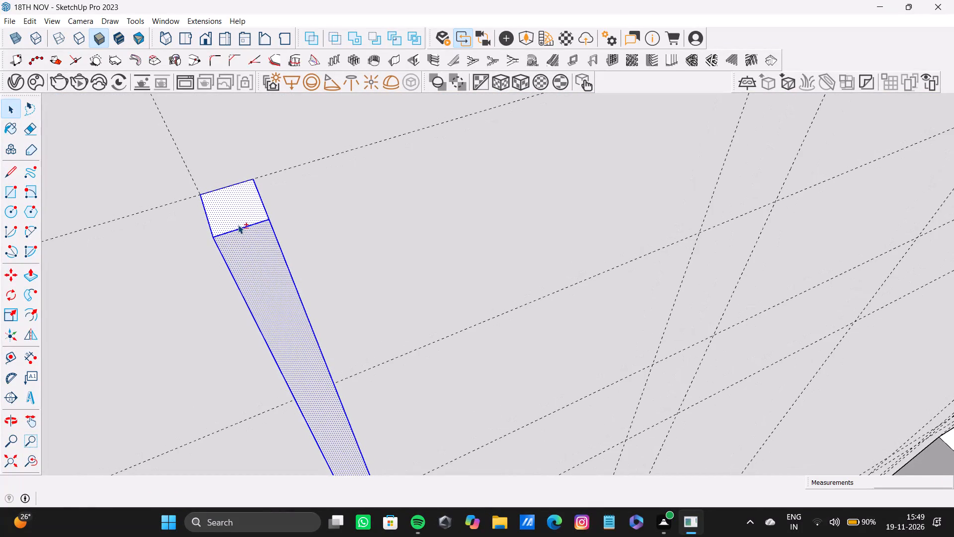
key("m")
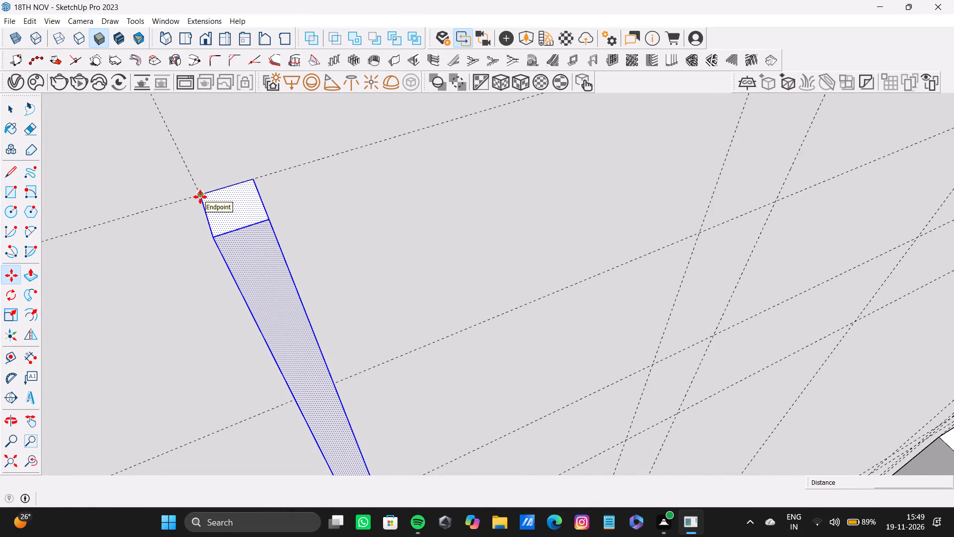
left_click(200, 197, "ctrl")
scroll(399, 185, "down", 8)
scroll(442, 168, "up", 1, "shift")
middle_click_drag(442, 168, 253, 253, "shift")
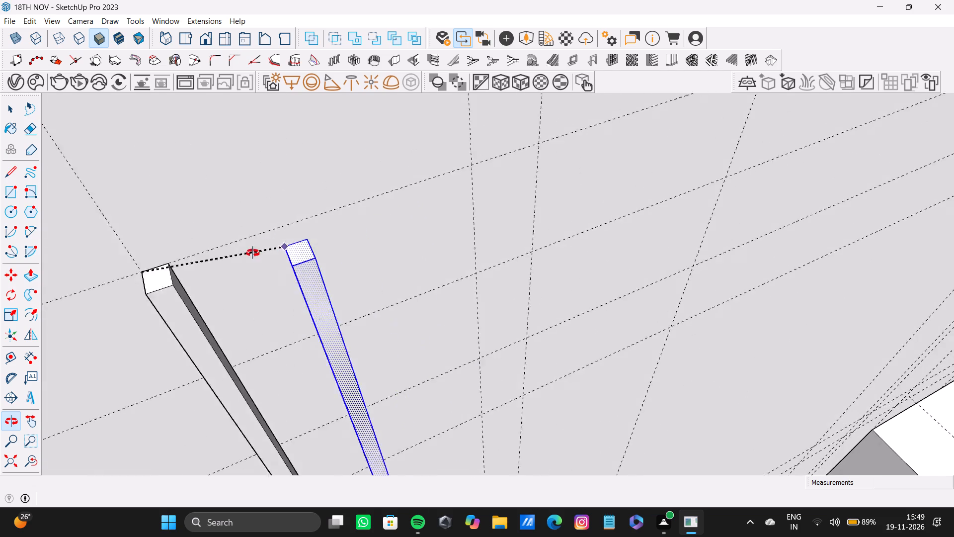
middle_click_drag(253, 253, 148, 238, "shift")
scroll(493, 209, "up", 4)
middle_click_drag(531, 191, 479, 285, "shift")
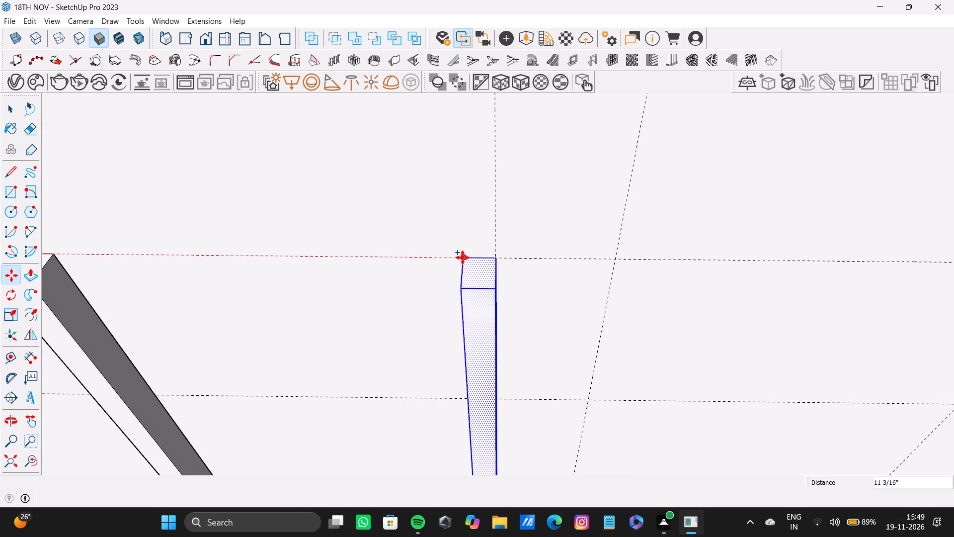
left_click(463, 258)
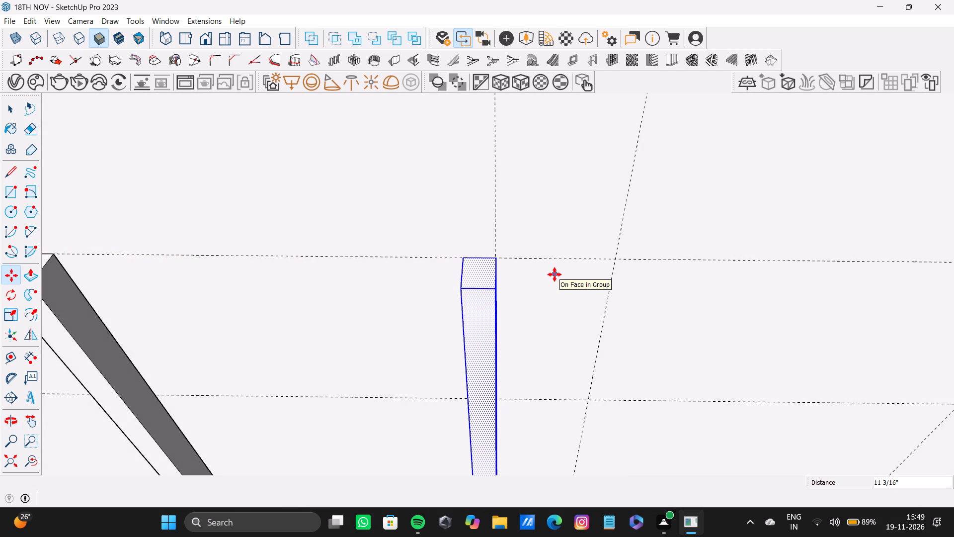
Divide the distance between the original strip and its new copy by 6 to fill it with evenly spaced strips.
key("slash")
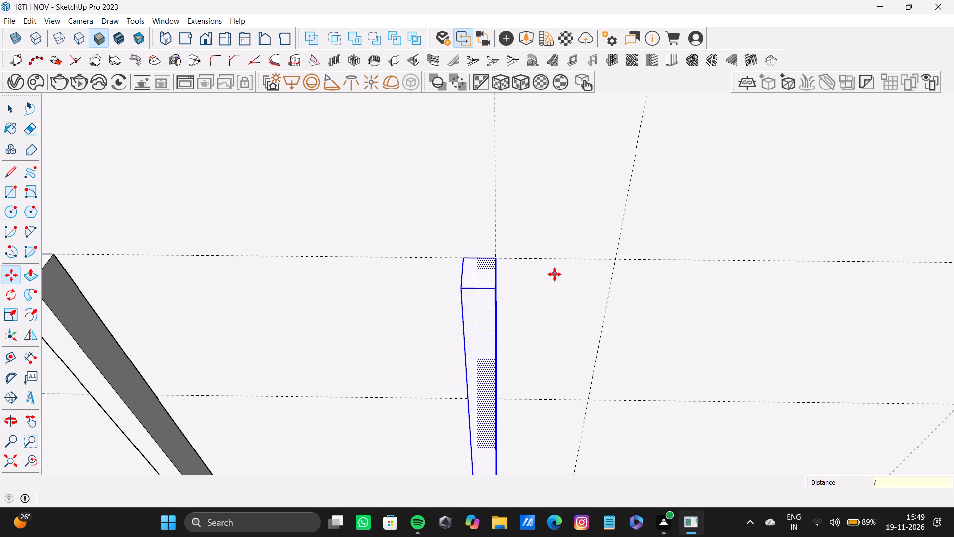
key("6")
key("Return")
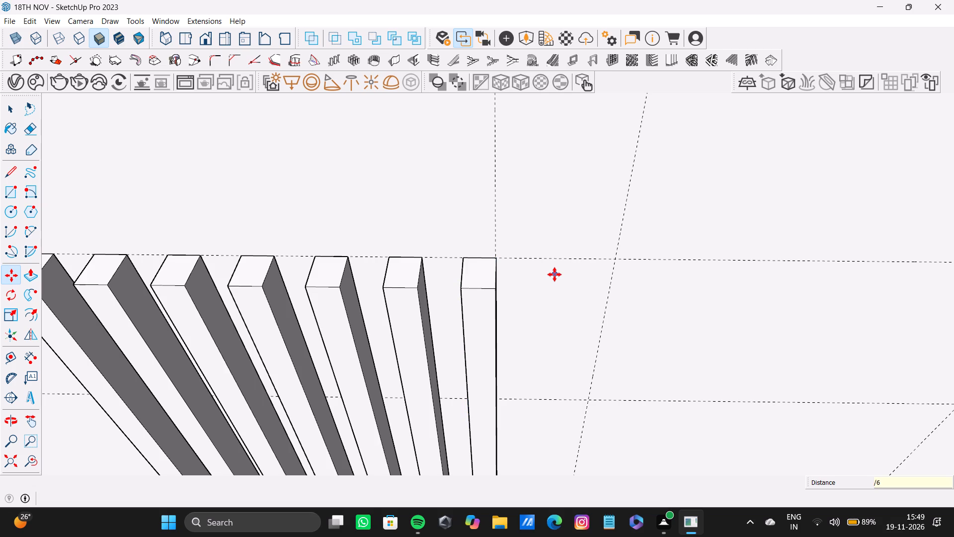
key("space")
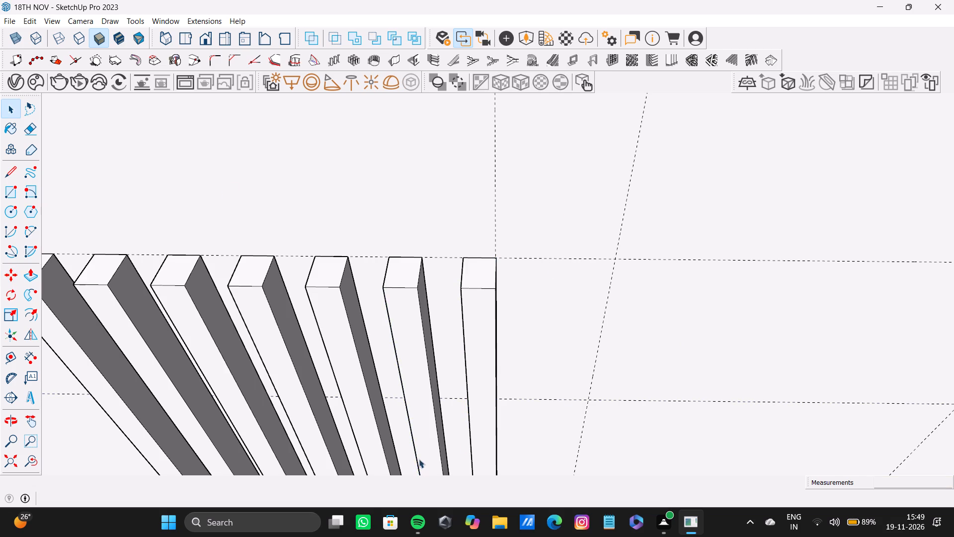
Select all faces of the row's last strip and copy it 3 13/16" toward the rounded panel, onto the next vertical guide.
scroll(454, 416, "down", 9)
middle_click_drag(456, 373, 389, 380, "shift")
scroll(400, 371, "up", 14)
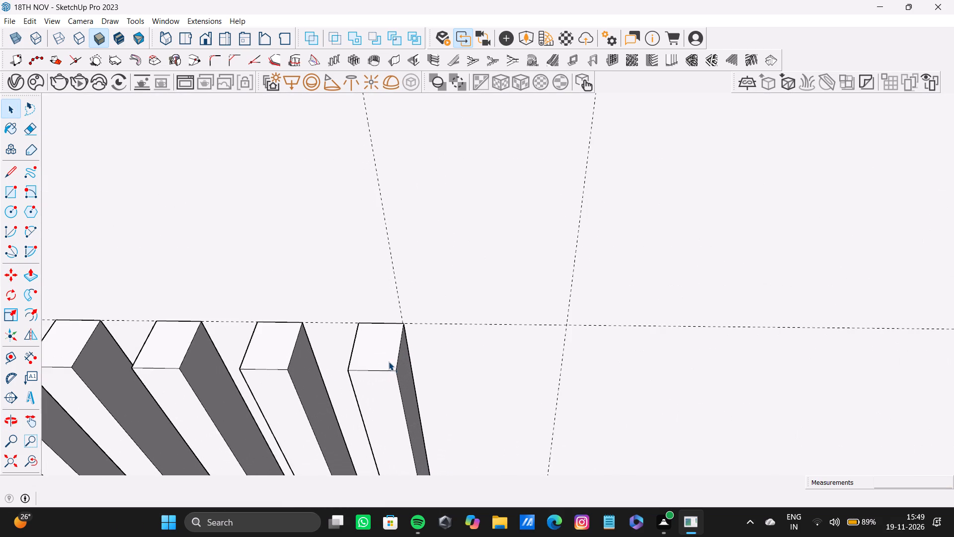
double_click(388, 358, "shift")
double_click(388, 389, "shift")
double_click(406, 374, "shift")
scroll(391, 370, "down", 2)
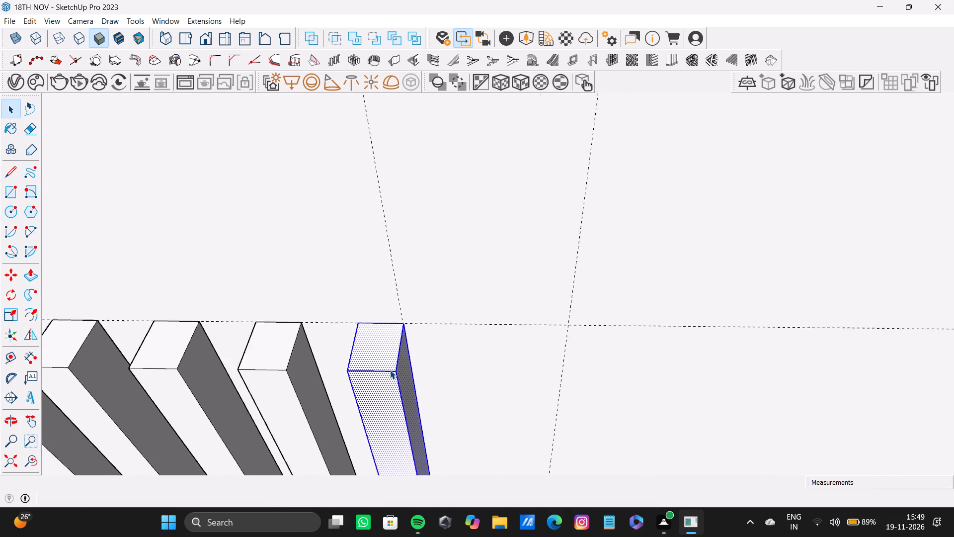
scroll(390, 370, "down", 2)
middle_click_drag(375, 372, 596, 373)
scroll(419, 424, "up", 4)
double_click(461, 445, "shift")
scroll(469, 444, "down", 9, "shift")
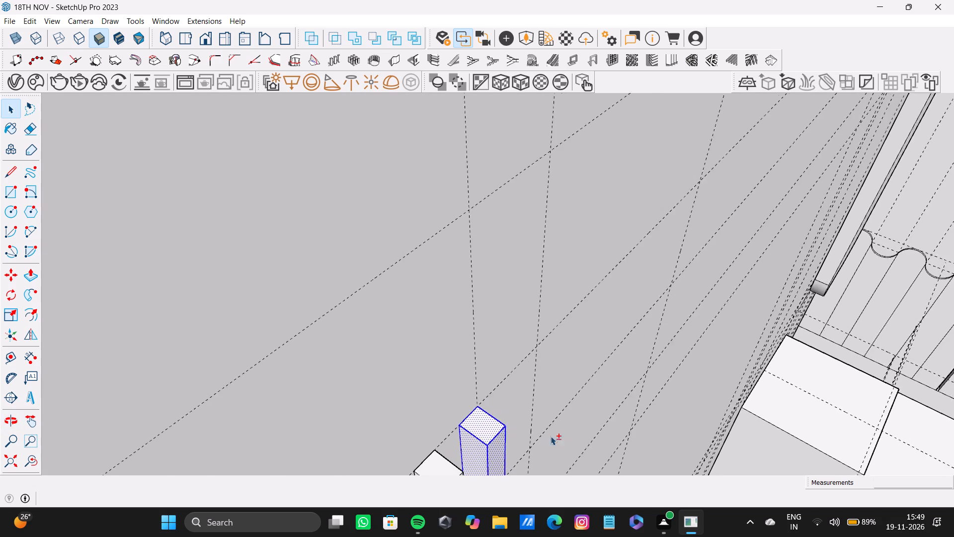
middle_click_drag(555, 438, 437, 260, "shift")
scroll(437, 260, "up", 1, "shift")
scroll(545, 477, "down", 1, "shift")
middle_click_drag(535, 483, 401, 234, "shift")
middle_click_drag(420, 323, 354, 171, "shift")
scroll(405, 393, "down", 7)
middle_click_drag(403, 402, 358, 331)
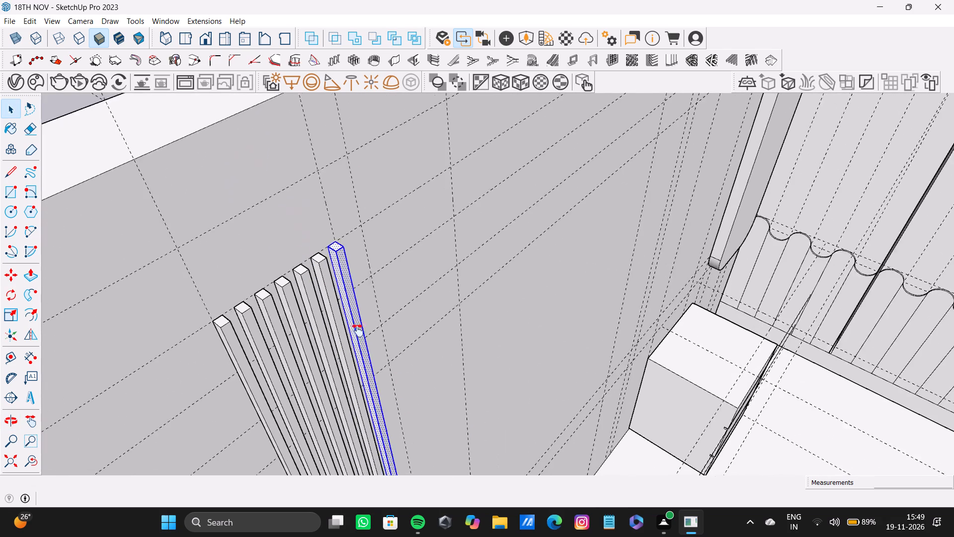
middle_click_drag(358, 331, 304, 227)
scroll(381, 363, "up", 5)
middle_click_drag(376, 409, 328, 168, "shift")
scroll(465, 386, "down", 1)
middle_click_drag(465, 389, 504, 336)
middle_click_drag(603, 349, 561, 331)
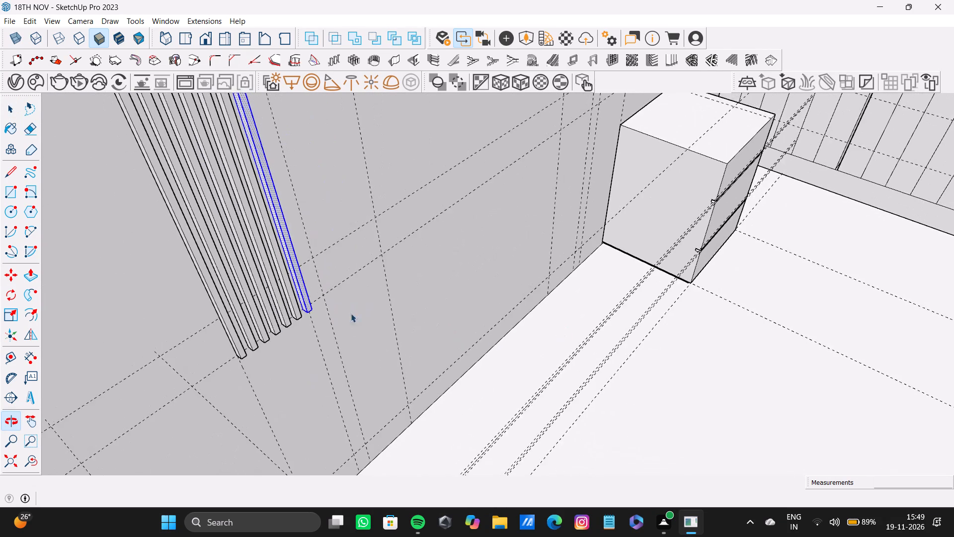
scroll(345, 313, "up", 12)
middle_click_drag(290, 304, 299, 248, "shift")
scroll(381, 360, "up", 11)
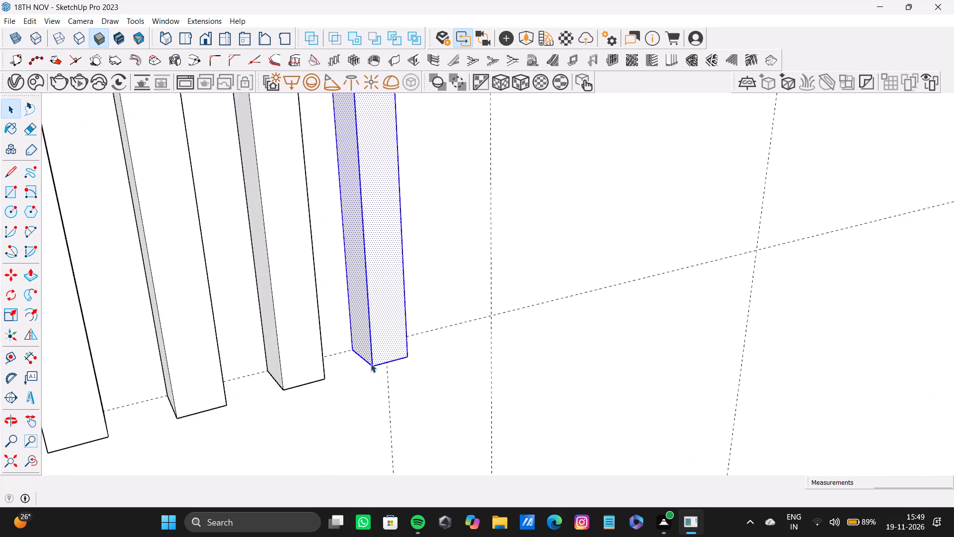
scroll(371, 363, "up", 3)
middle_click_drag(370, 362, 334, 181)
scroll(403, 395, "up", 4, "shift")
double_click(376, 334, "shift")
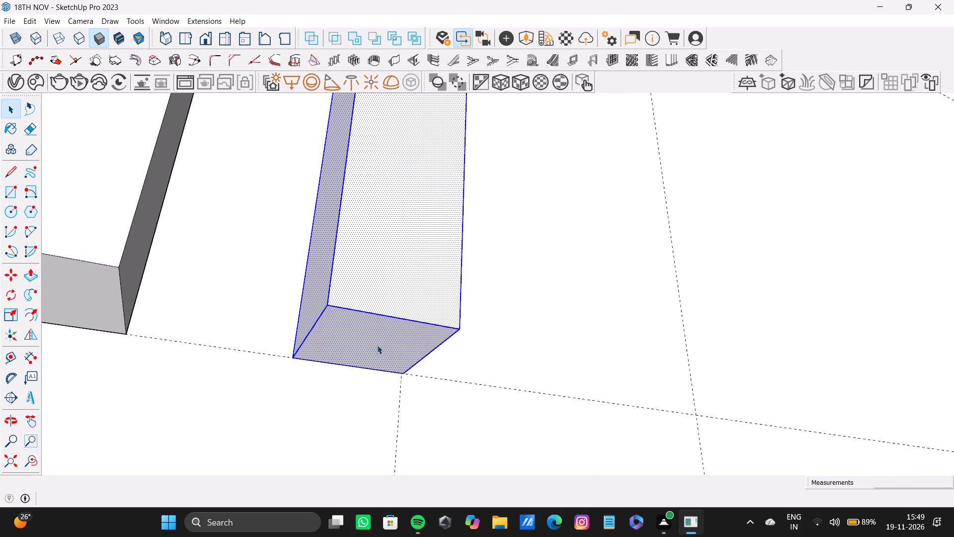
key("m")
left_click(296, 360, "ctrl")
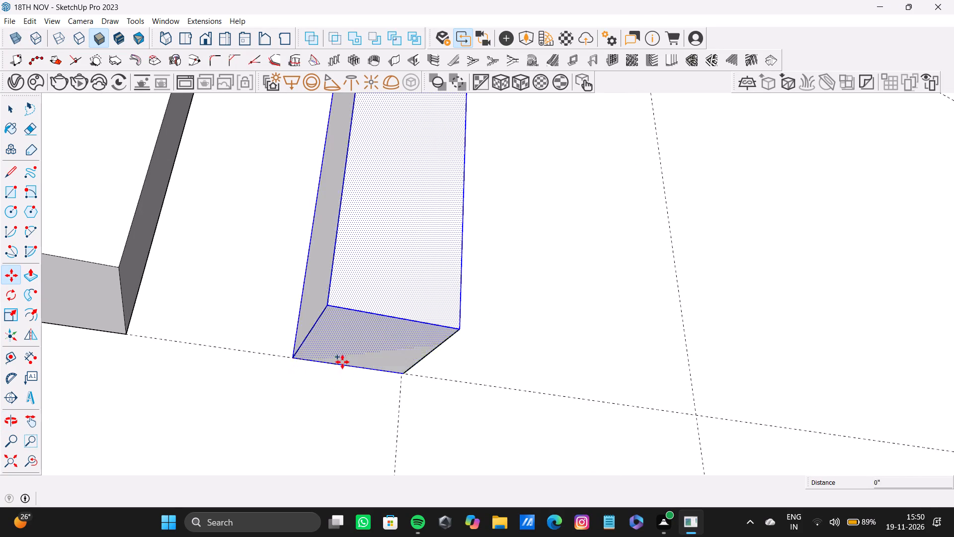
scroll(548, 392, "down", 10)
middle_click_drag(559, 335, 471, 419)
scroll(542, 353, "down", 12)
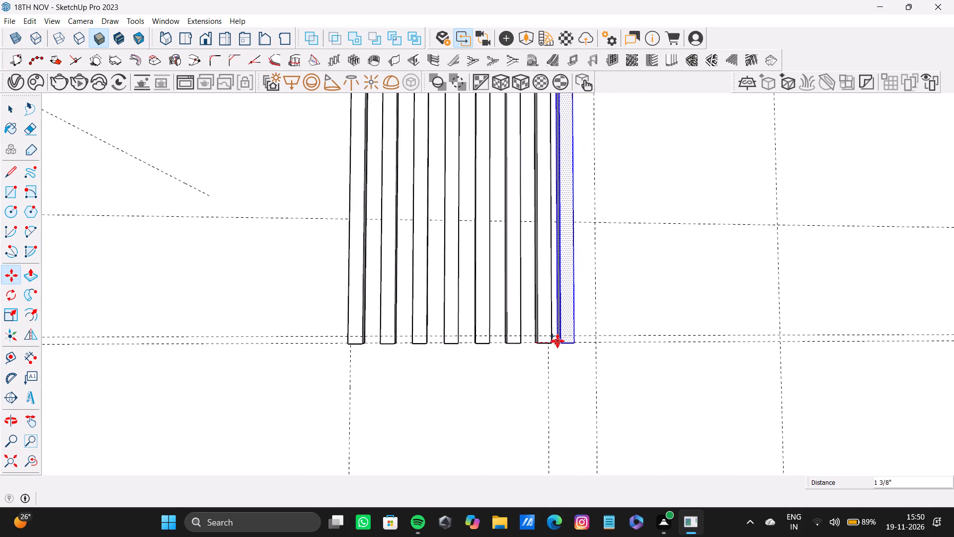
middle_click_drag(558, 341, 385, 364, "shift")
scroll(413, 350, "up", 12)
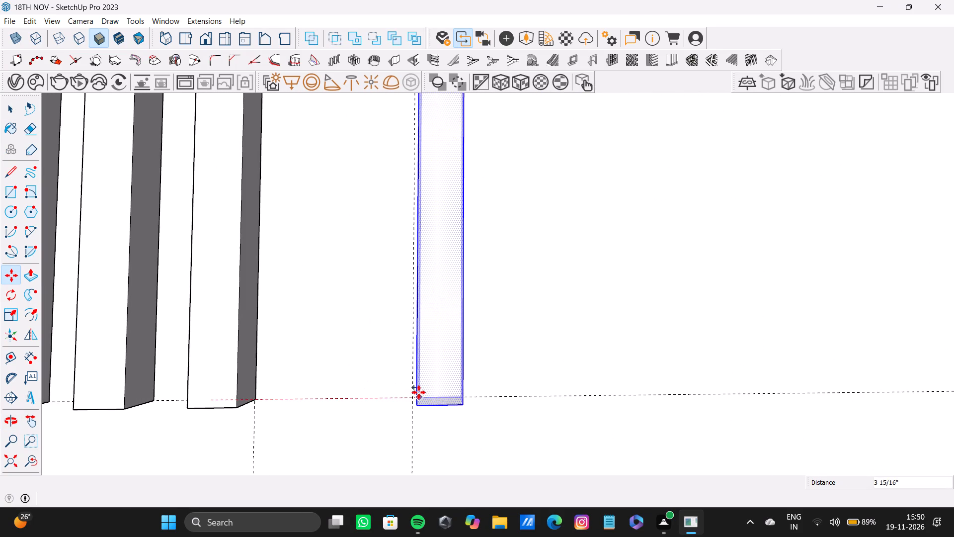
scroll(420, 389, "up", 6)
middle_click_drag(409, 397, 529, 401)
left_click(397, 412)
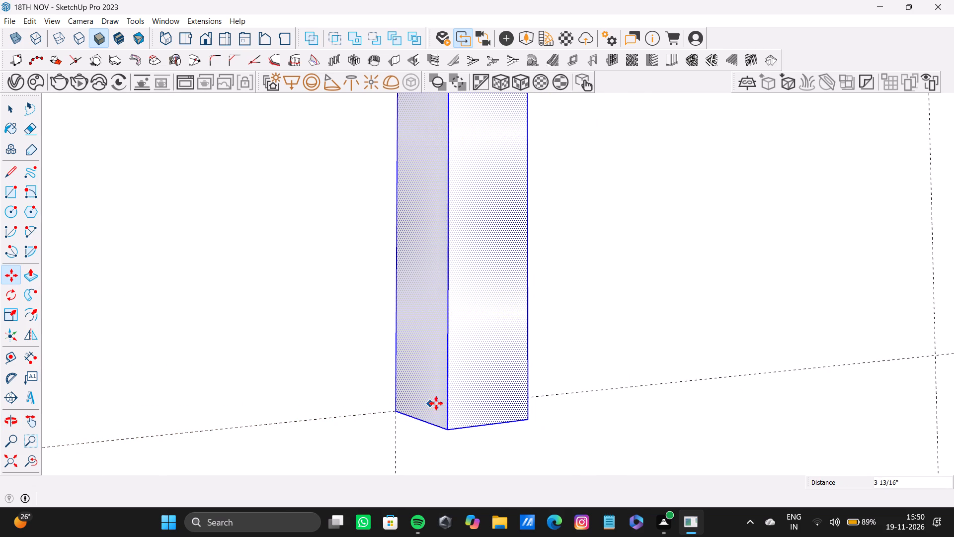
Copy the selected strip 11 3/16" along the bottom guide to the next vertical guide, divided by 6 into evenly spaced strips.
left_click(398, 414, "ctrl")
scroll(545, 379, "down", 9)
middle_click_drag(630, 358, 322, 383, "shift")
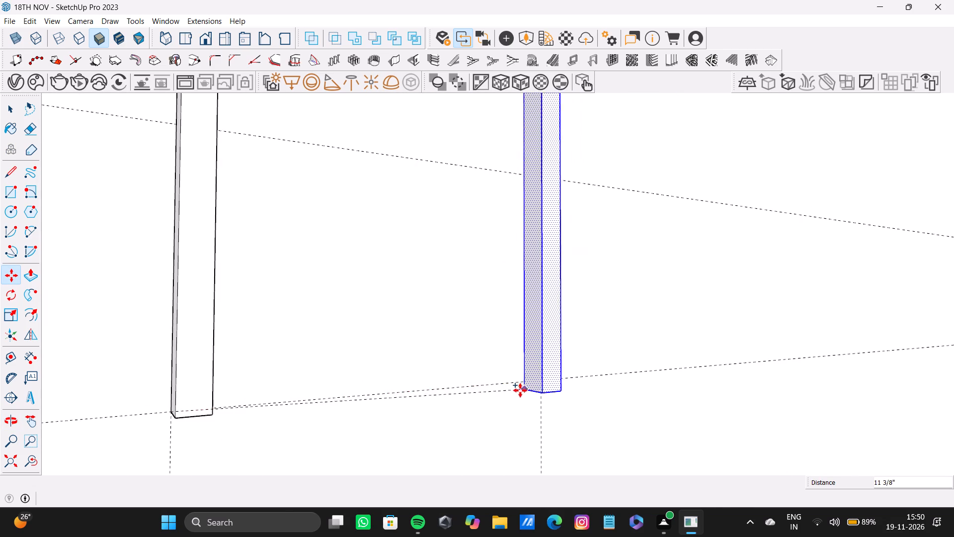
middle_click_drag(520, 387, 324, 388)
scroll(717, 379, "up", 5)
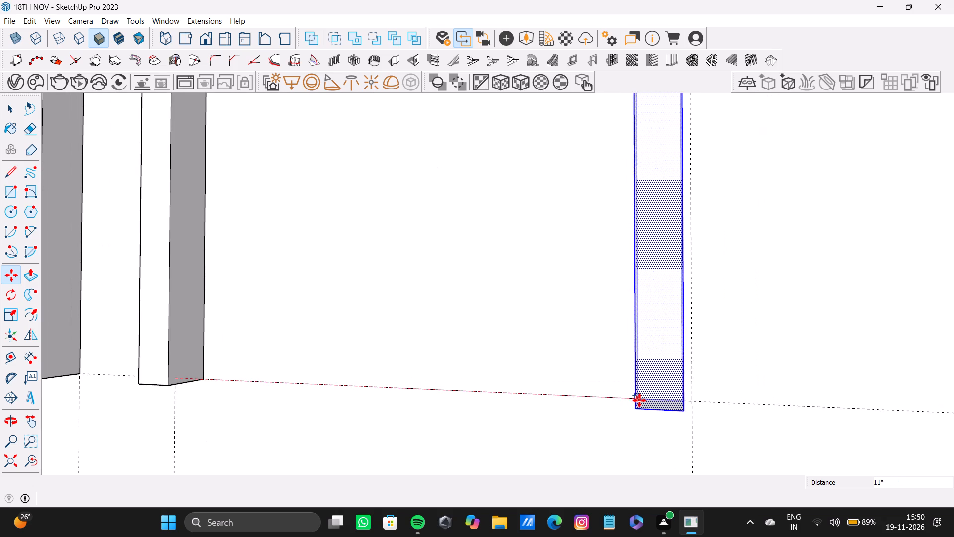
left_click(649, 402)
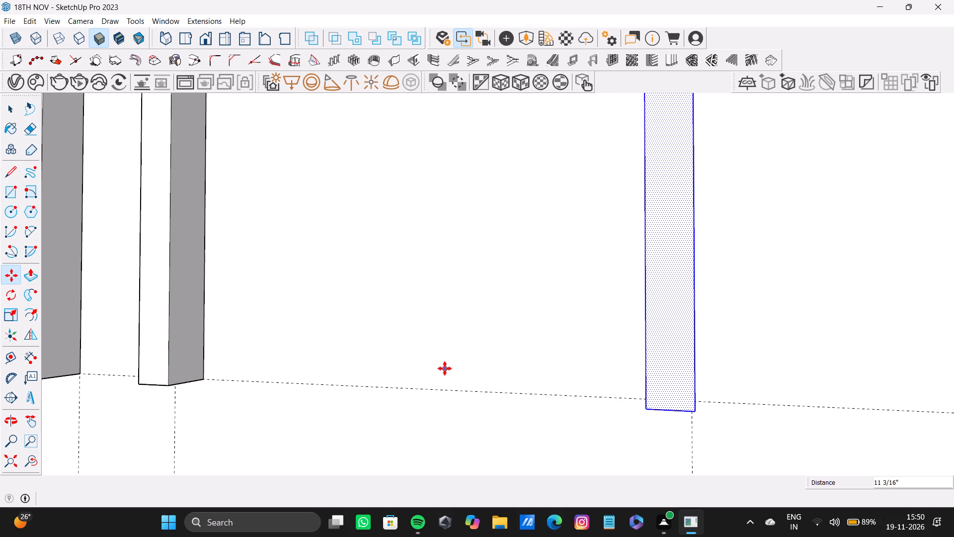
scroll(445, 368, "down", 15)
key("slash")
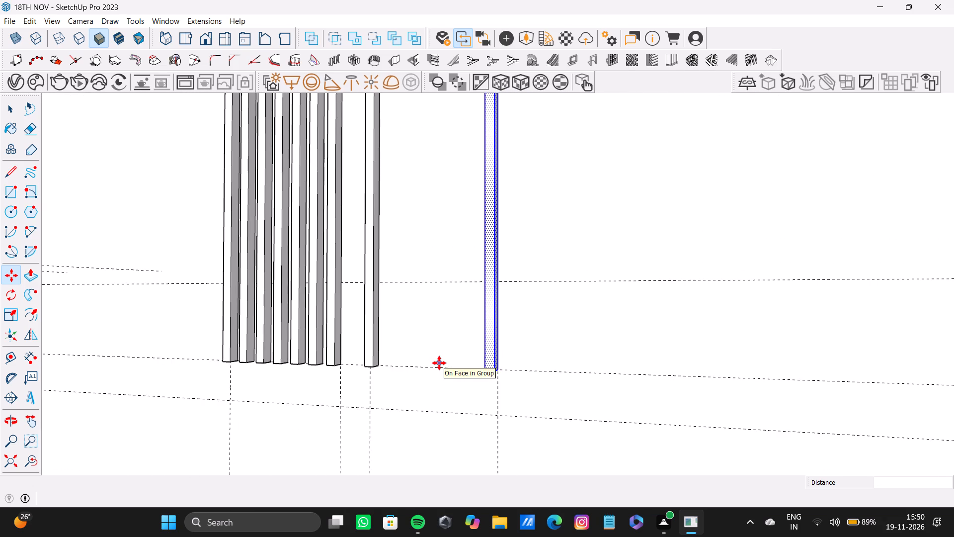
key("6")
key("Return")
Select all faces of the second group's last strip, including both ends, and copy it 4' 3 3/4" along the bottom guide to the next vertical guide.
scroll(453, 358, "down", 4)
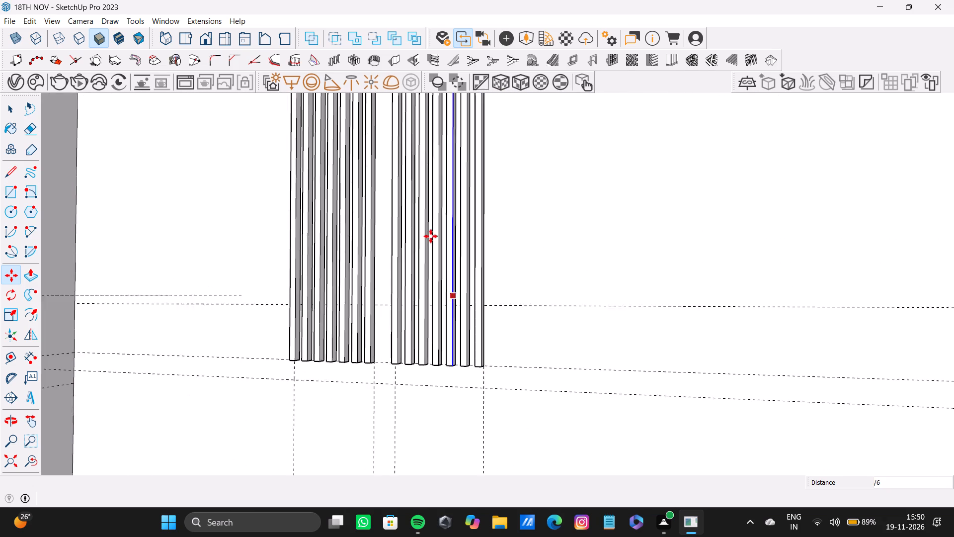
scroll(431, 236, "down", 15)
middle_click_drag(449, 198, 457, 517)
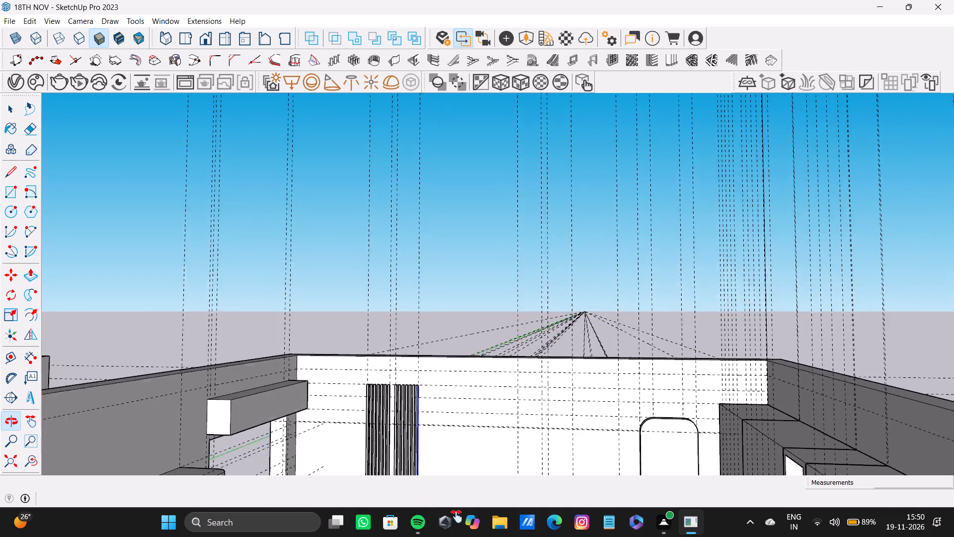
middle_click_drag(457, 517, 455, 508)
scroll(457, 518, "down", 1)
scroll(463, 373, "up", 4)
scroll(532, 392, "down", 3)
middle_click_drag(535, 398, 574, 451)
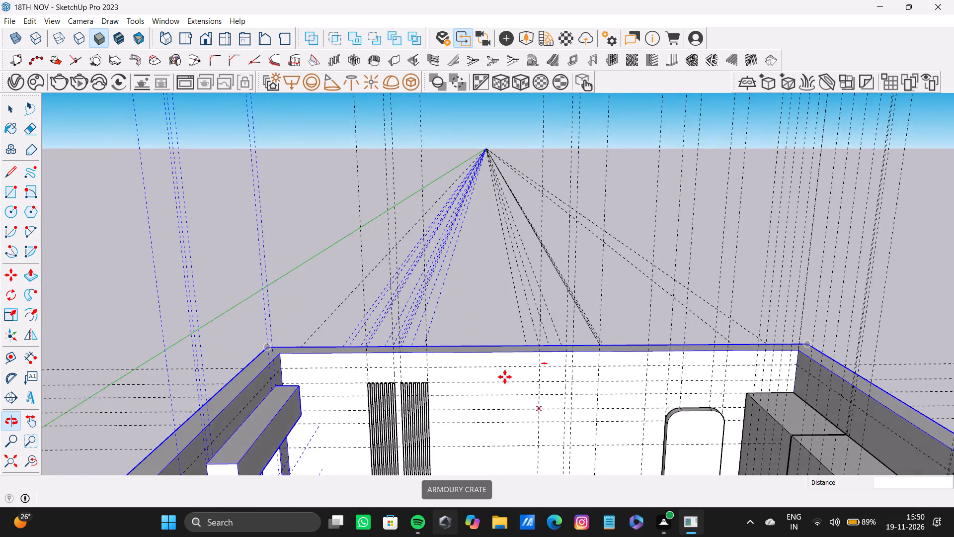
scroll(505, 377, "up", 5)
scroll(426, 376, "down", 7)
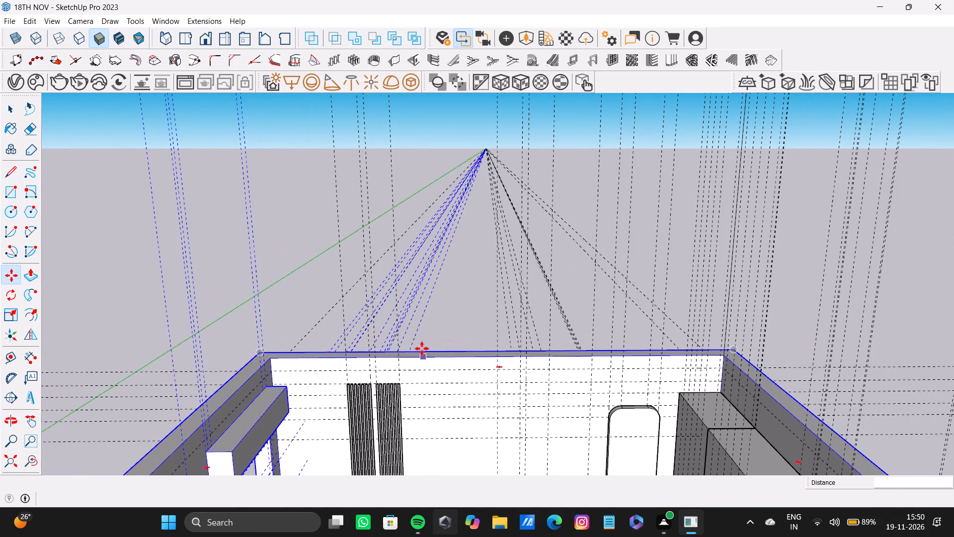
scroll(388, 422, "up", 18)
key("space")
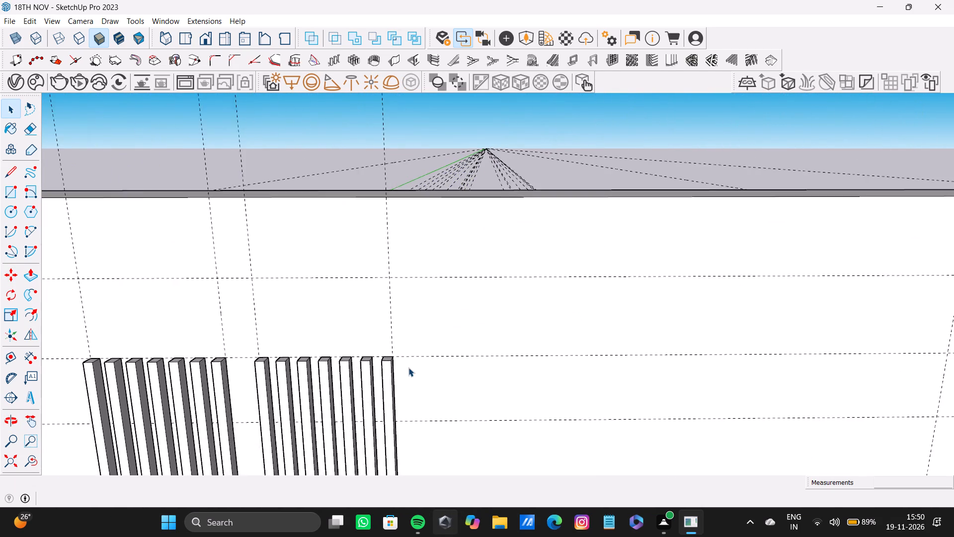
double_click(386, 368)
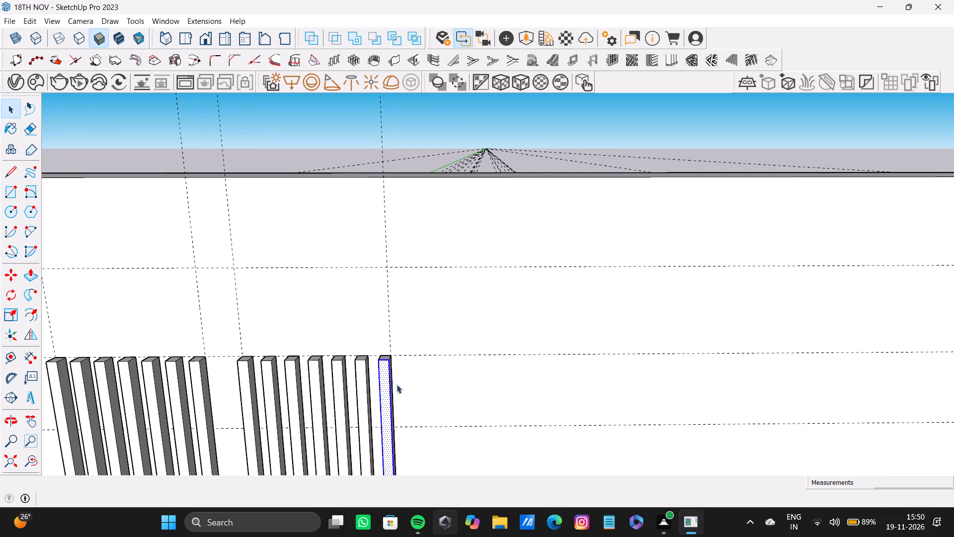
middle_click_drag(396, 385, 347, 402)
scroll(394, 357, "up", 14)
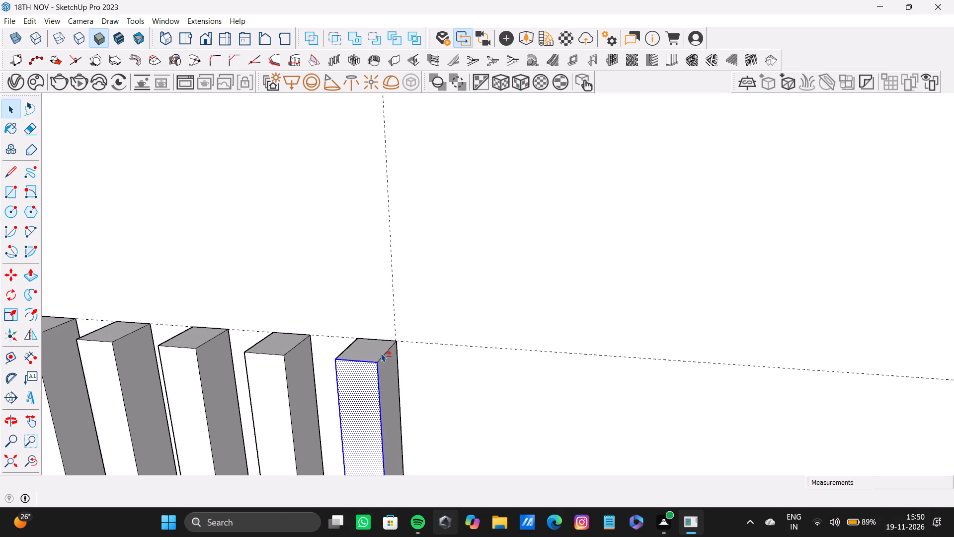
double_click(380, 353, "shift")
double_click(390, 364, "shift")
scroll(391, 365, "down", 9, "shift")
middle_click_drag(391, 365, 422, 258, "shift")
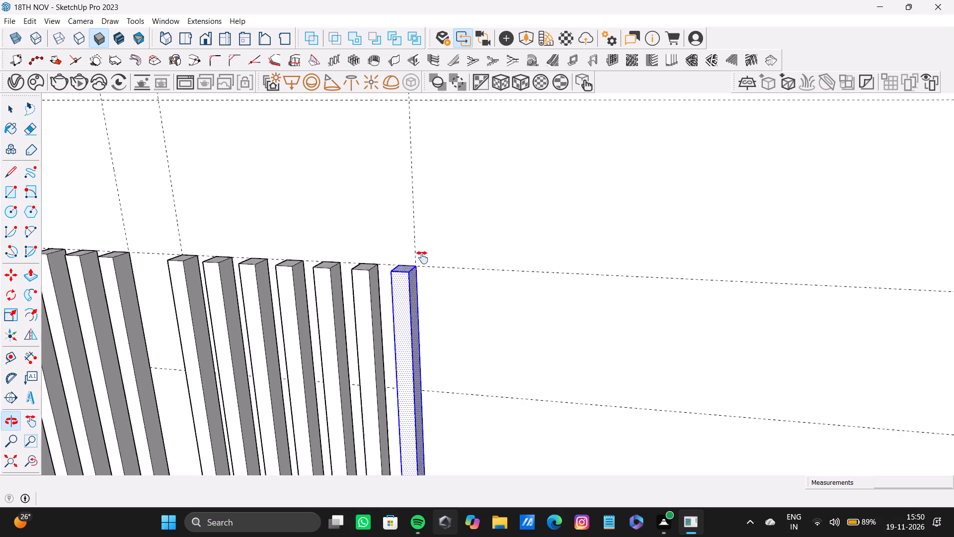
middle_click_drag(422, 258, 423, 257, "shift")
scroll(413, 268, "up", 8)
middle_click_drag(406, 265, 583, 271)
scroll(490, 278, "up", 4)
double_click(381, 274, "shift")
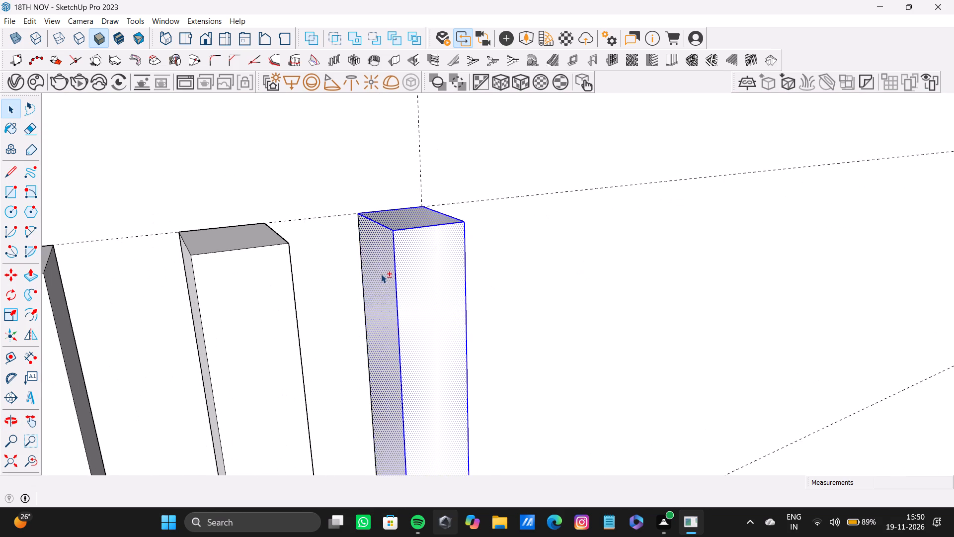
scroll(384, 273, "down", 14, "shift")
middle_click_drag(398, 306, 376, 152, "shift")
scroll(426, 326, "down", 9, "shift")
middle_click_drag(424, 342, 387, 157, "shift")
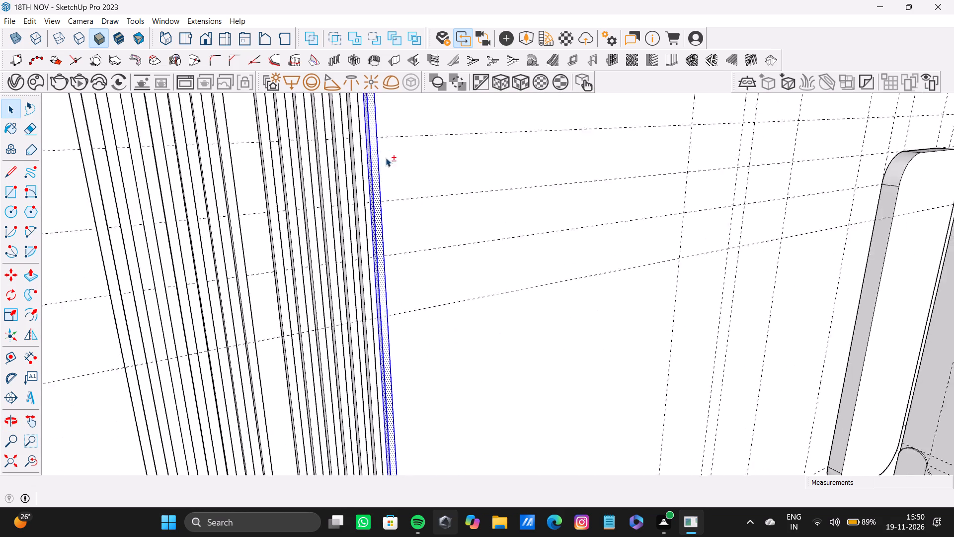
scroll(443, 338, "down", 6)
middle_click_drag(443, 347, 407, 176, "shift")
middle_click_drag(458, 360, 384, 329)
scroll(365, 358, "up", 10)
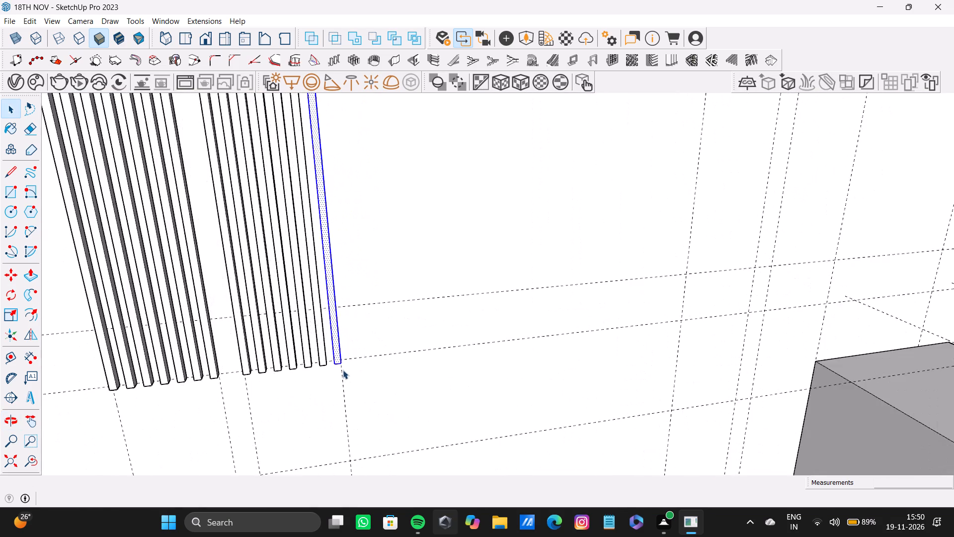
scroll(343, 370, "up", 8)
middle_click_drag(341, 361, 310, 298)
scroll(310, 304, "up", 10)
middle_click_drag(330, 351, 326, 232)
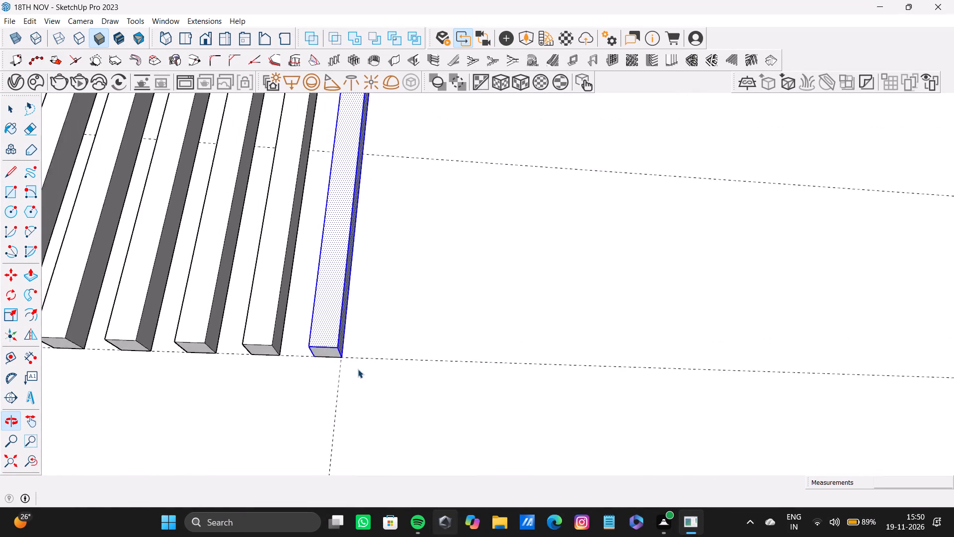
scroll(368, 408, "up", 8)
double_click(284, 309, "shift")
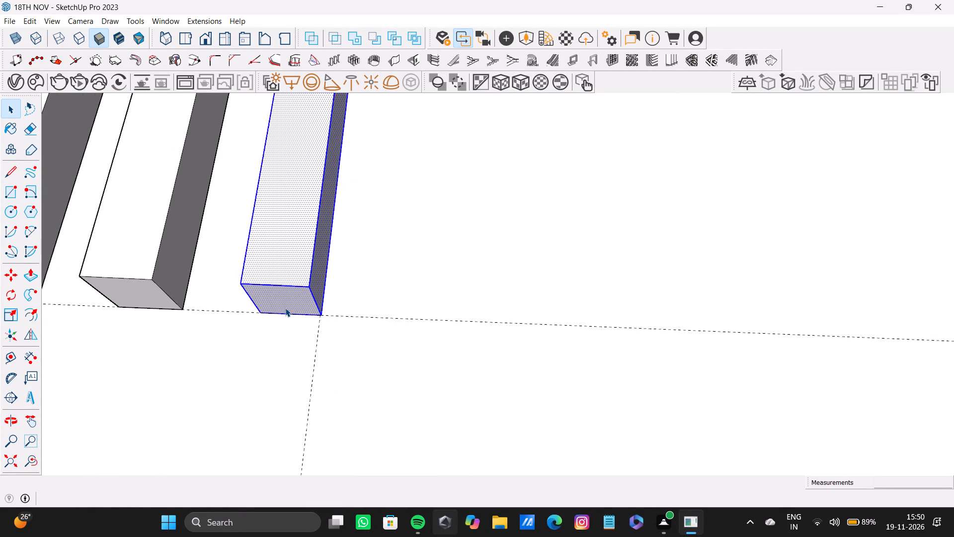
key("m")
left_click(261, 316, "ctrl")
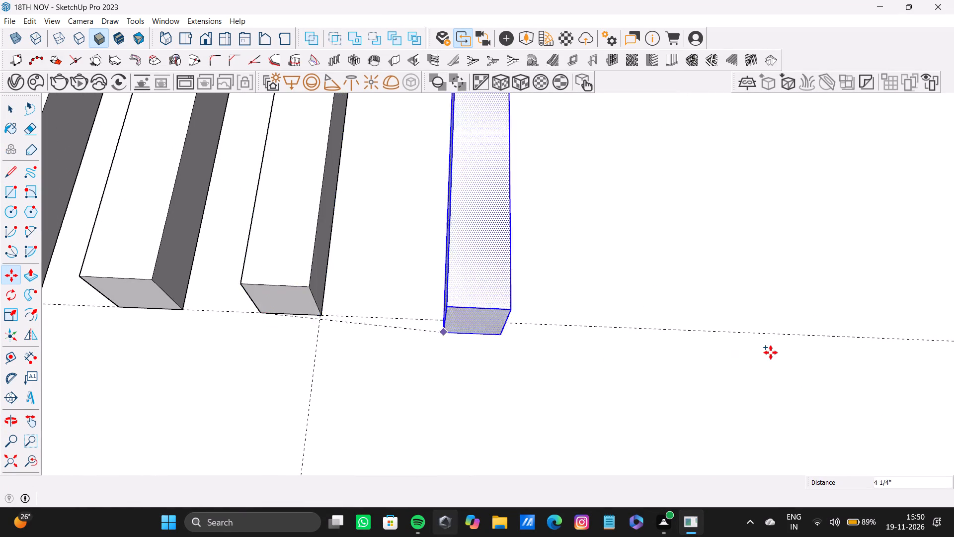
scroll(771, 352, "down", 9)
middle_click_drag(773, 350, 342, 388, "shift")
scroll(520, 368, "down", 14)
middle_click_drag(561, 360, 417, 358, "shift")
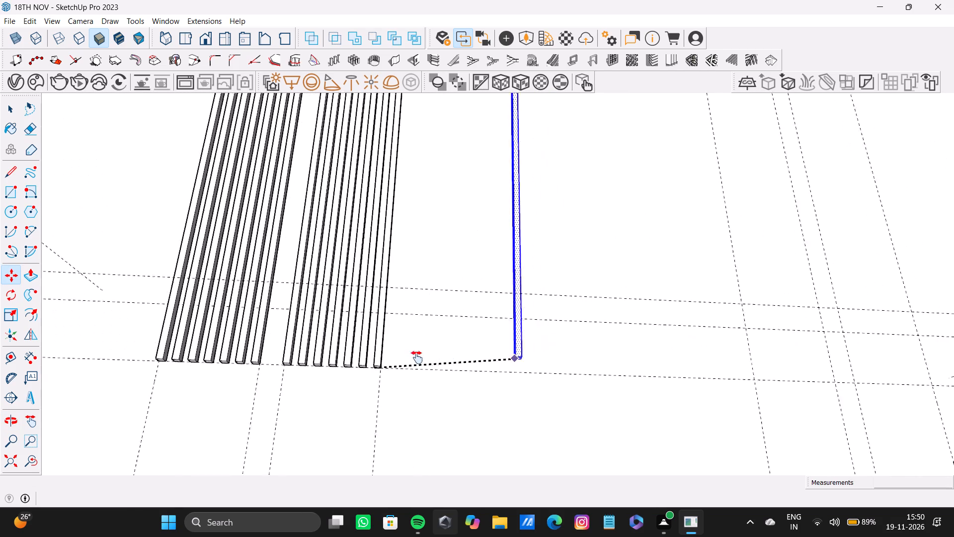
middle_click_drag(417, 358, 411, 359, "shift")
scroll(627, 374, "up", 8)
middle_click_drag(640, 371, 513, 371, "shift")
scroll(535, 378, "up", 3)
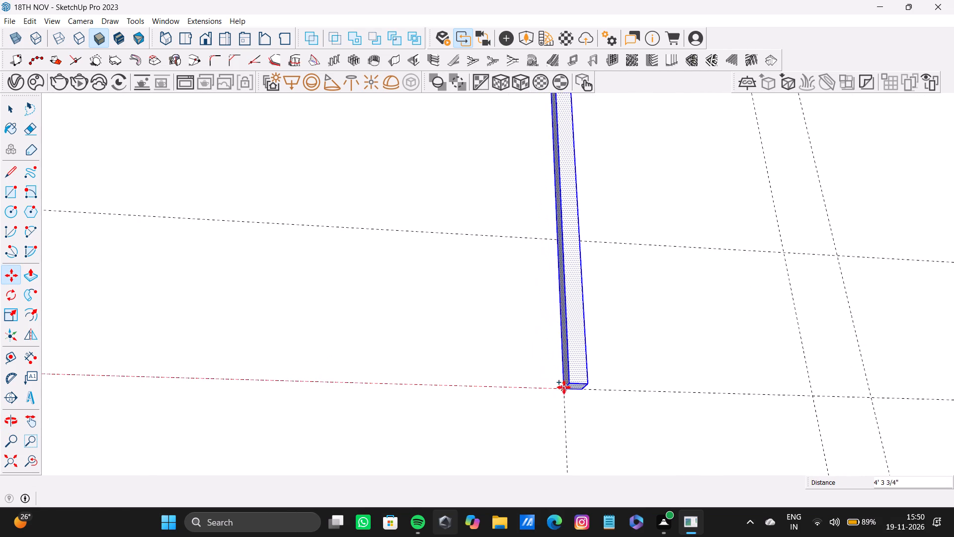
left_click(567, 387)
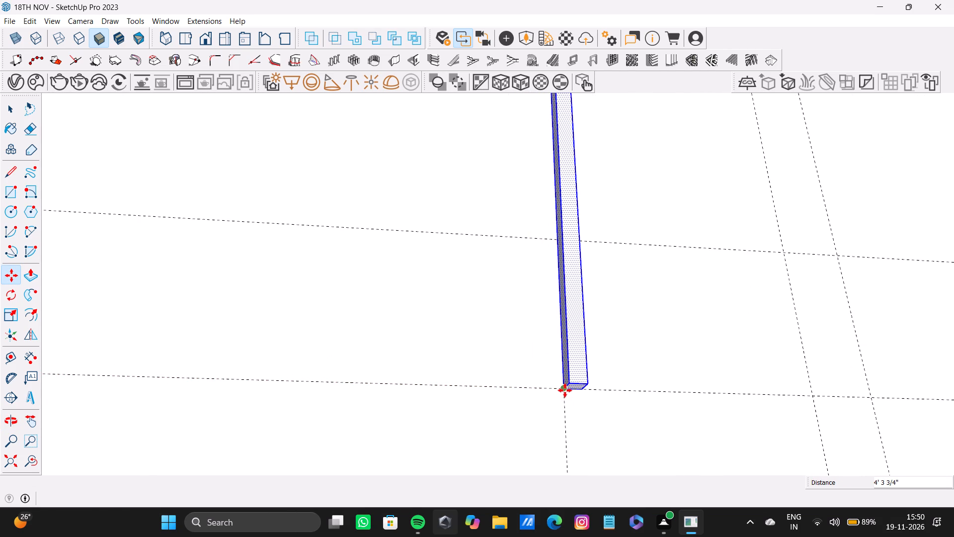
Copy the new strip 11 3/16" along the bottom guide to the next vertical guide, divided by 6 into evenly spaced strips.
left_click_drag(565, 390, 578, 390, "ctrl")
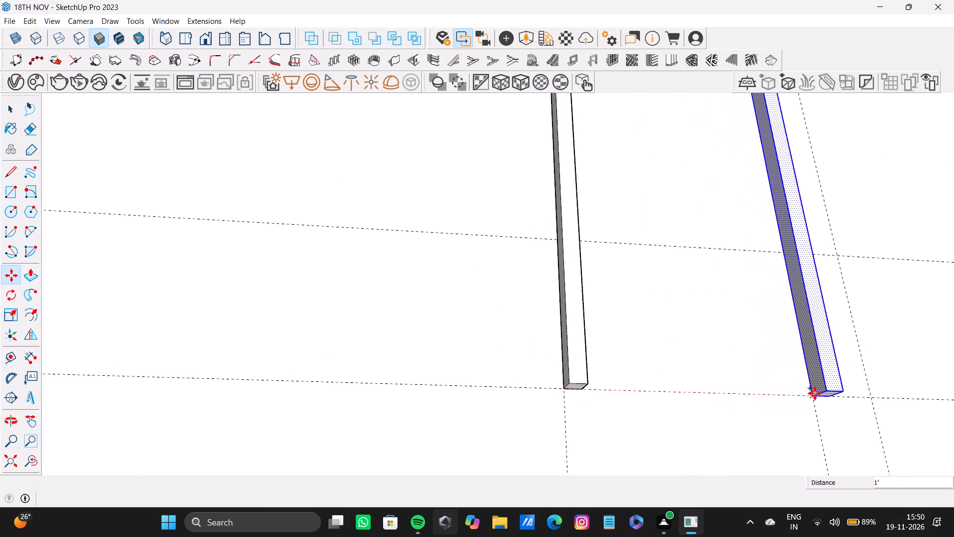
middle_click_drag(801, 393, 556, 420)
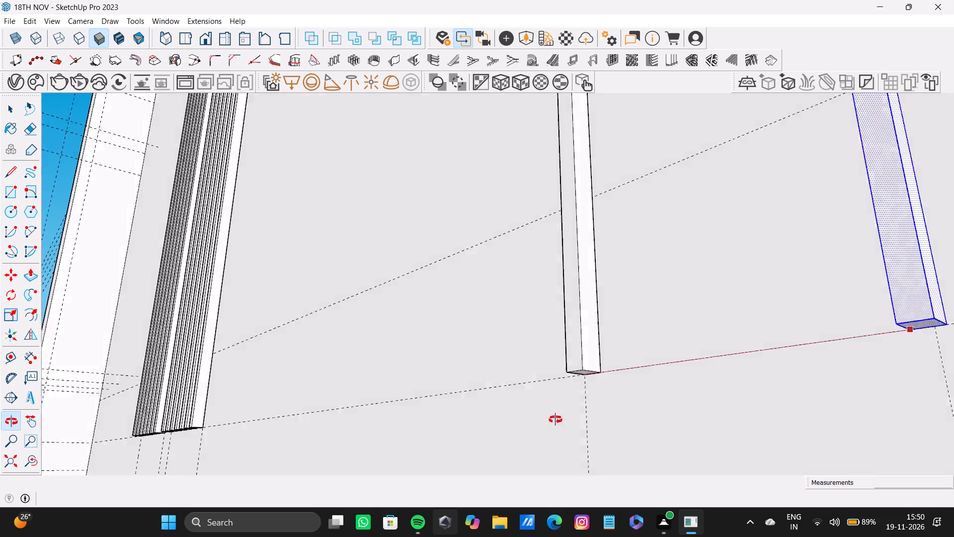
middle_click_drag(556, 420, 360, 425)
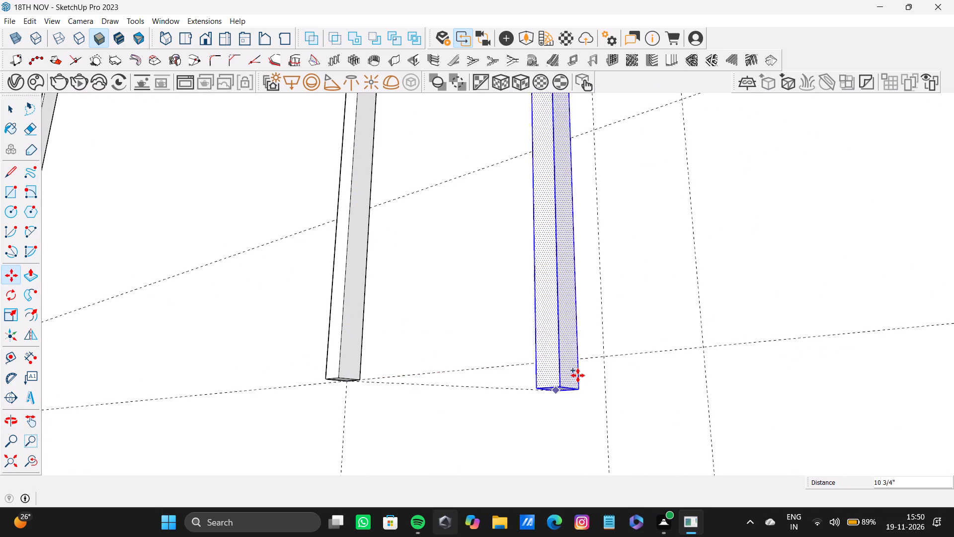
left_click(579, 354)
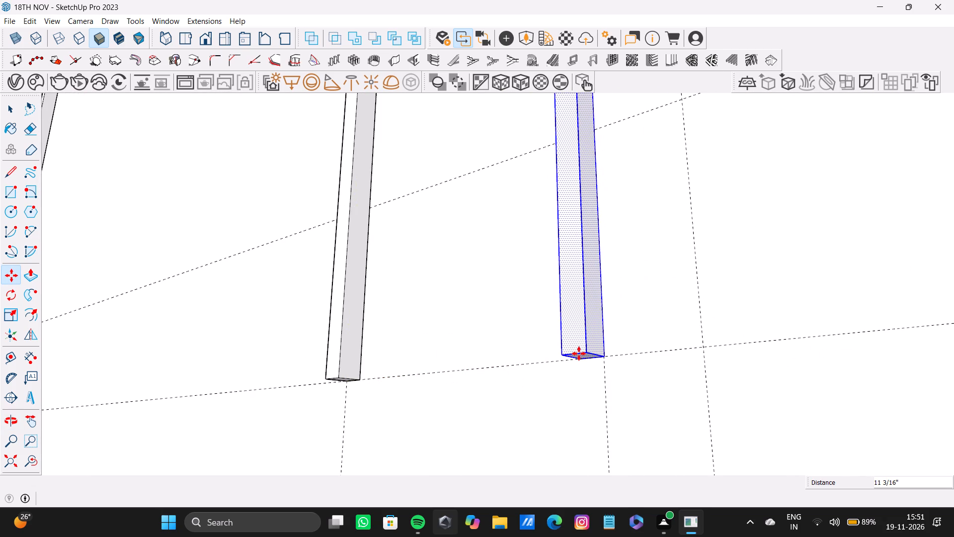
type("/6")
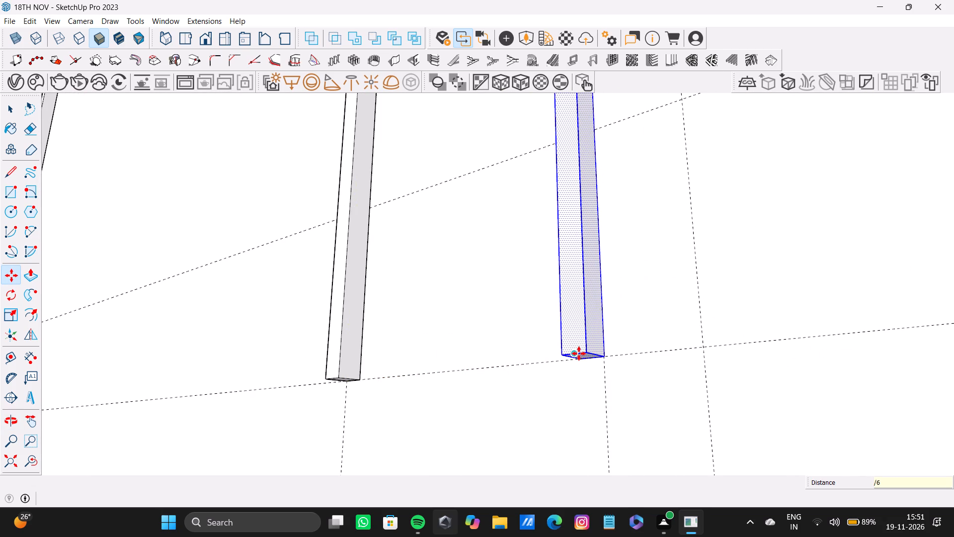
key("Return")
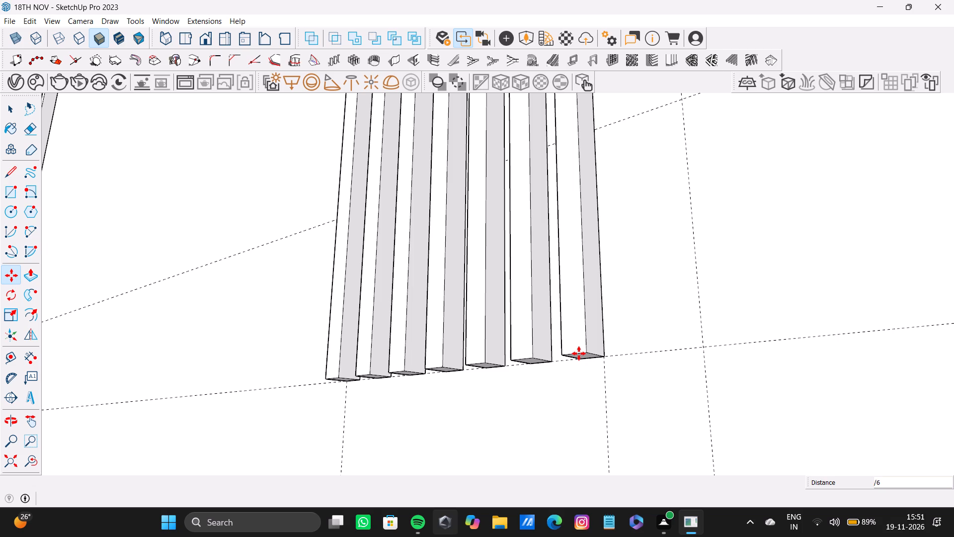
scroll(577, 358, "down", 8)
middle_click_drag(585, 343, 648, 403, "shift")
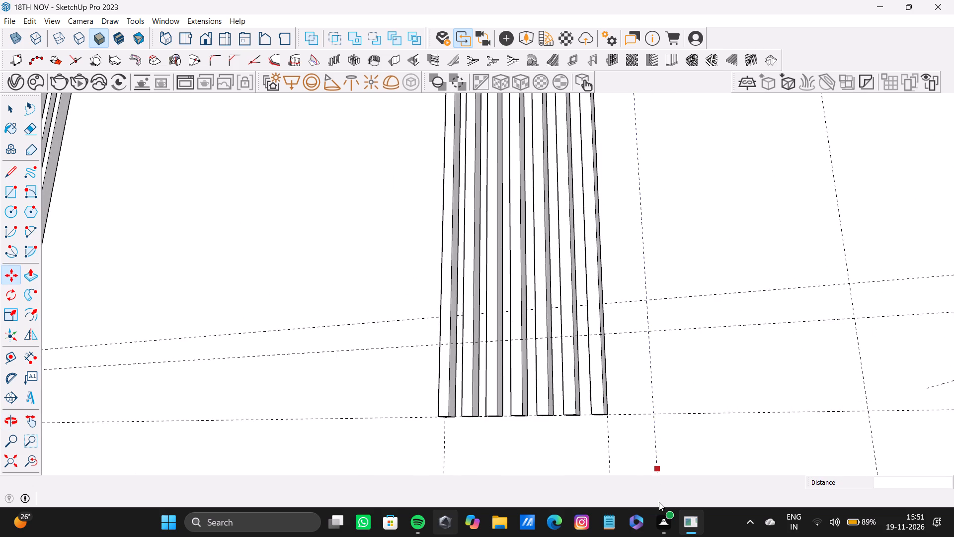
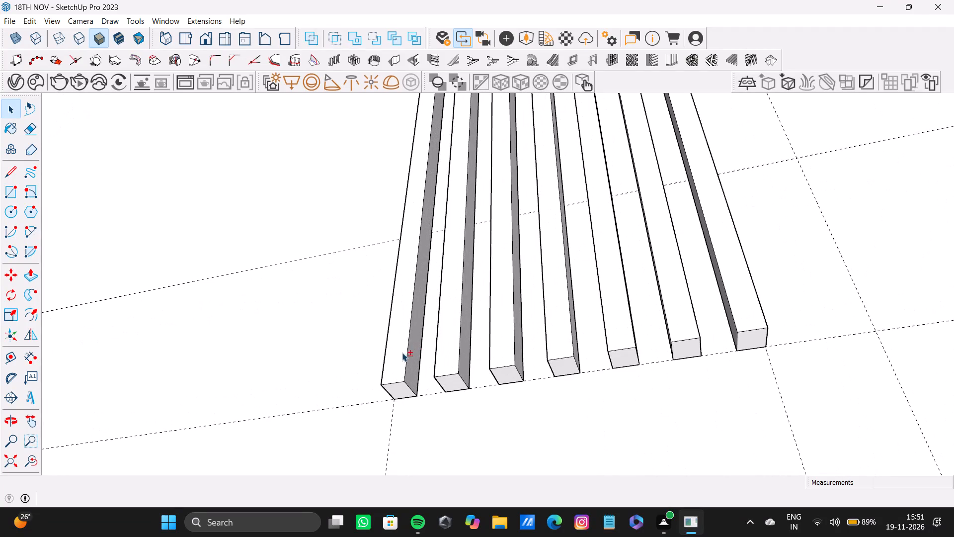
Copy the outermost slat on the window side of the seven-slat group about 1' 3 1/16" along the wall to the guide beyond the group.
double_click(399, 354, "shift")
double_click(415, 359, "shift")
double_click(401, 392, "shift")
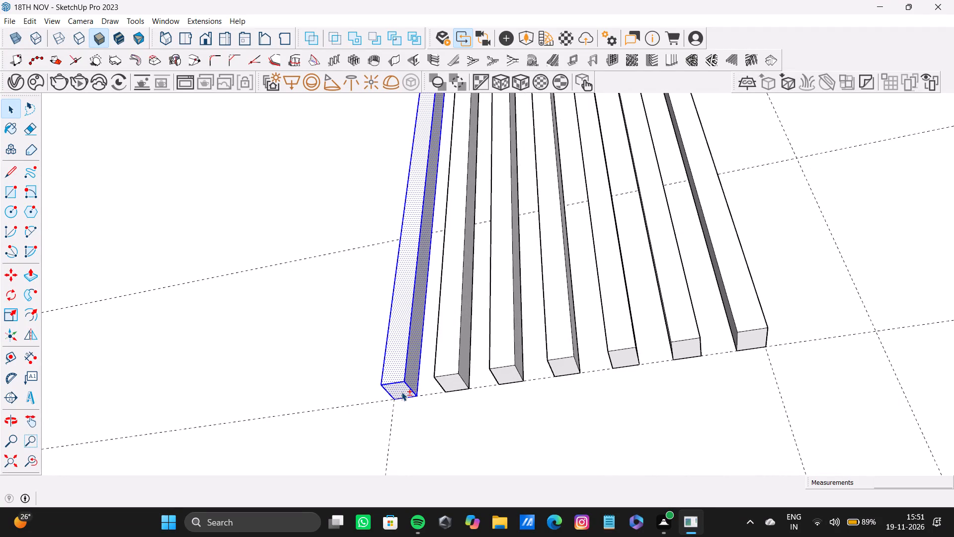
middle_click_drag(389, 368, 610, 386, "shift")
scroll(308, 315, "up", 7)
double_click(345, 297, "shift")
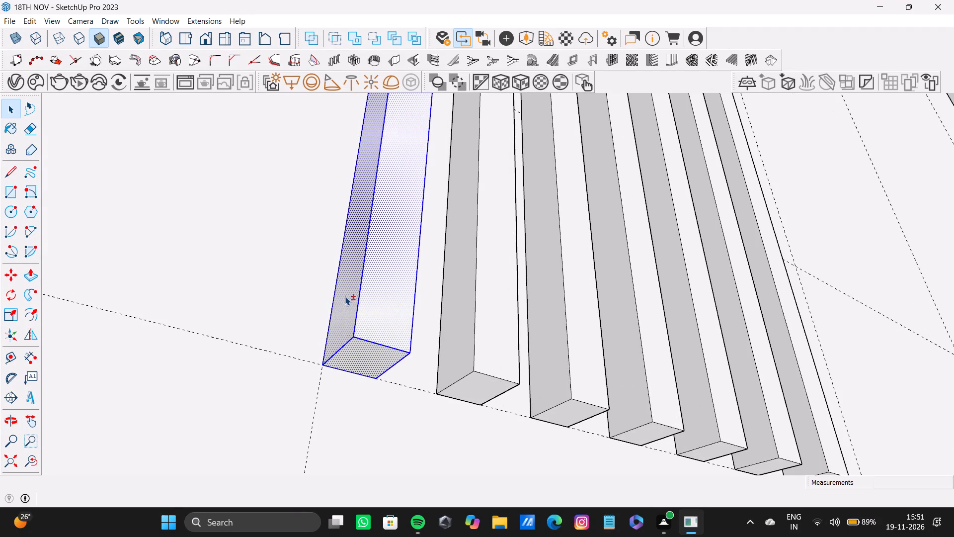
scroll(360, 275, "down", 11, "shift")
scroll(439, 120, "up", 1, "shift")
middle_click_drag(441, 108, 443, 368, "shift")
scroll(432, 298, "down", 10)
middle_click_drag(433, 132, 431, 332)
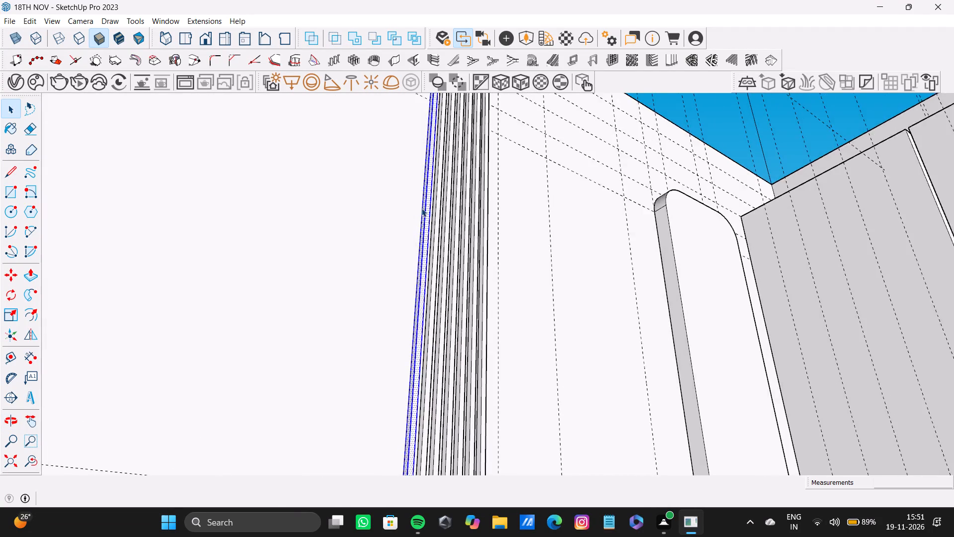
scroll(421, 190, "down", 4)
middle_click_drag(443, 74, 440, 260, "shift")
middle_click_drag(423, 153, 407, 288, "shift")
middle_click_drag(411, 154, 396, 363)
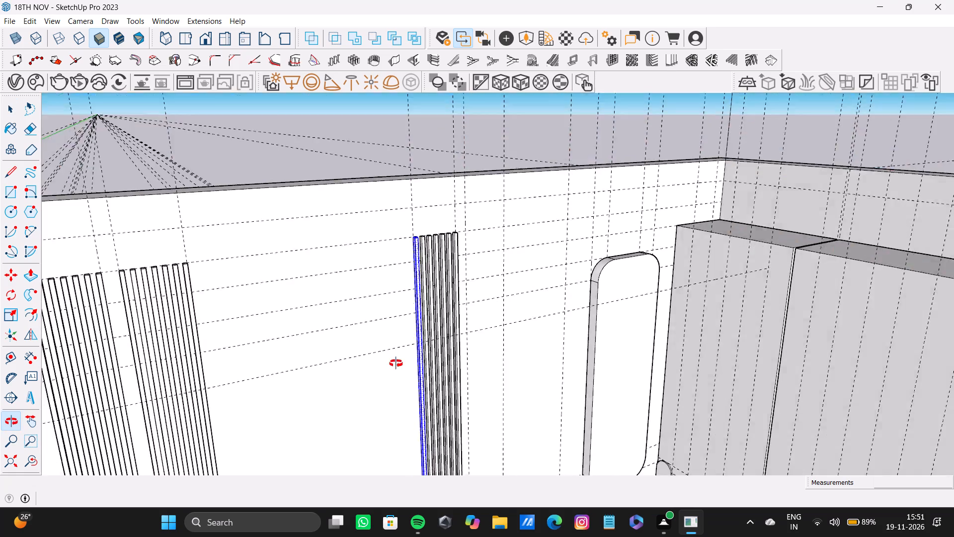
middle_click_drag(396, 363, 397, 350)
scroll(411, 248, "up", 18)
middle_click_drag(419, 243, 407, 330)
scroll(407, 287, "up", 3, "shift")
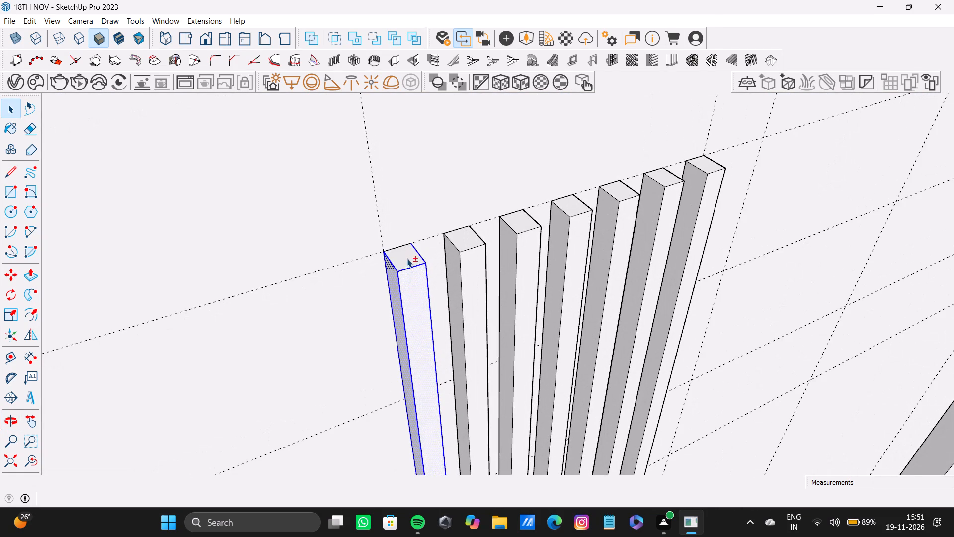
double_click(407, 258, "shift")
scroll(407, 257, "down", 10, "shift")
middle_click_drag(407, 257, 385, 272)
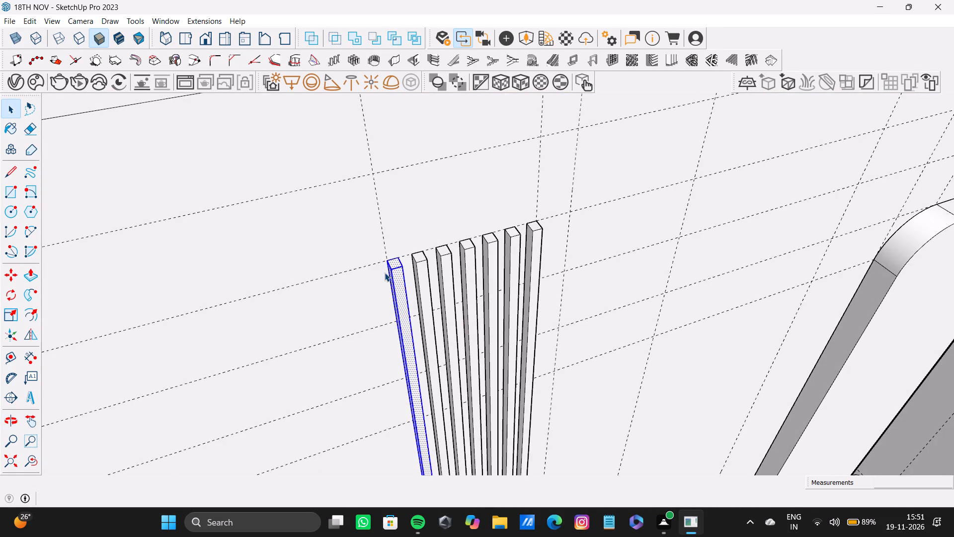
key("slash")
key("m")
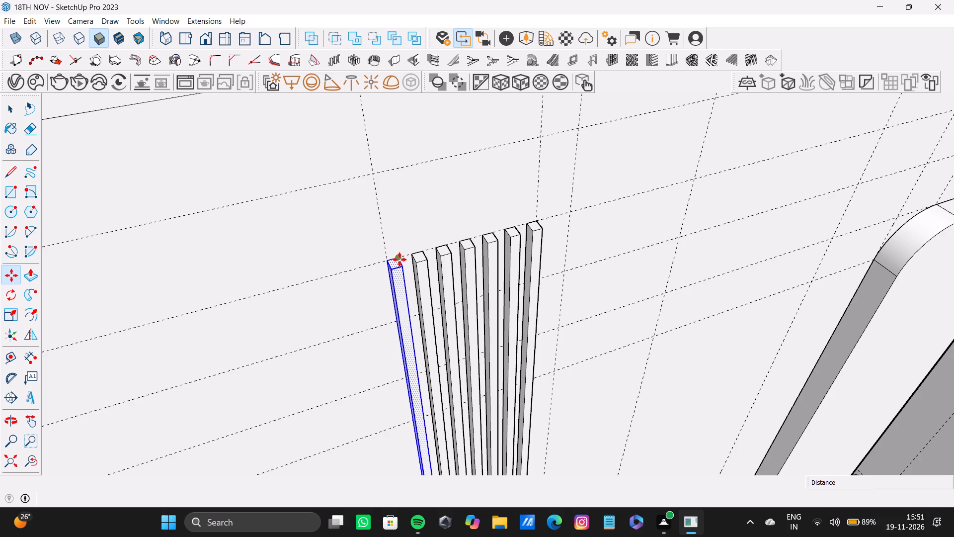
left_click(399, 259, "ctrl")
scroll(581, 221, "down", 3)
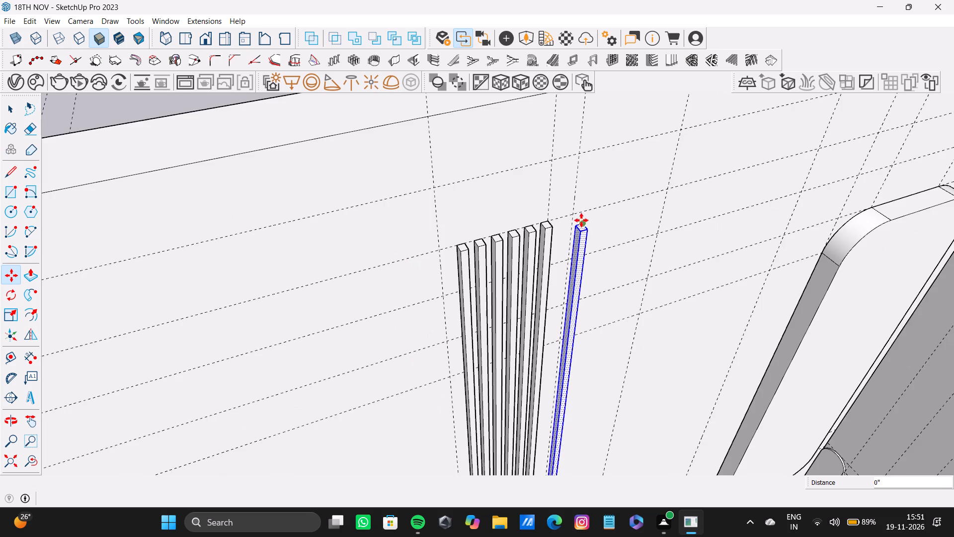
middle_click_drag(581, 220, 473, 256)
scroll(514, 251, "up", 10)
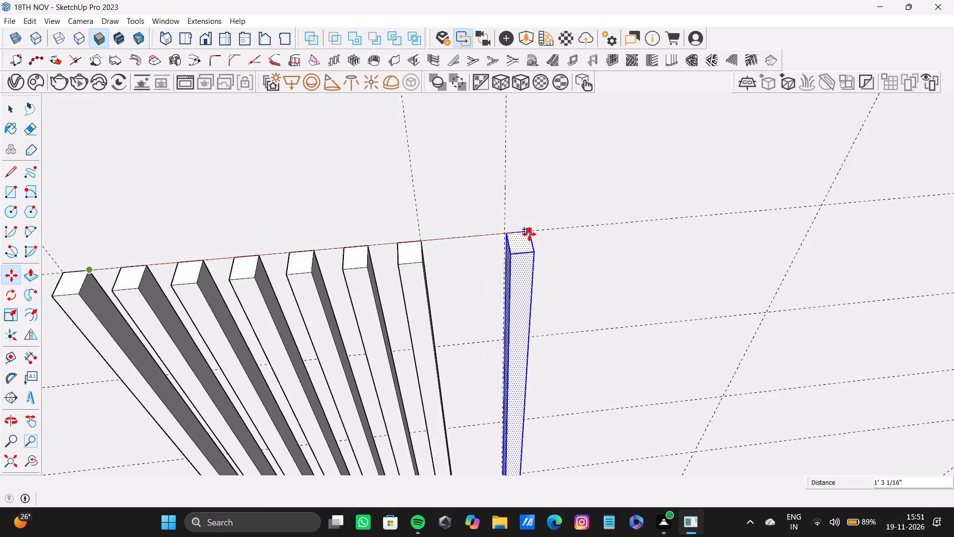
left_click(526, 233)
left_click(526, 234, "ctrl")
scroll(701, 241, "down", 4)
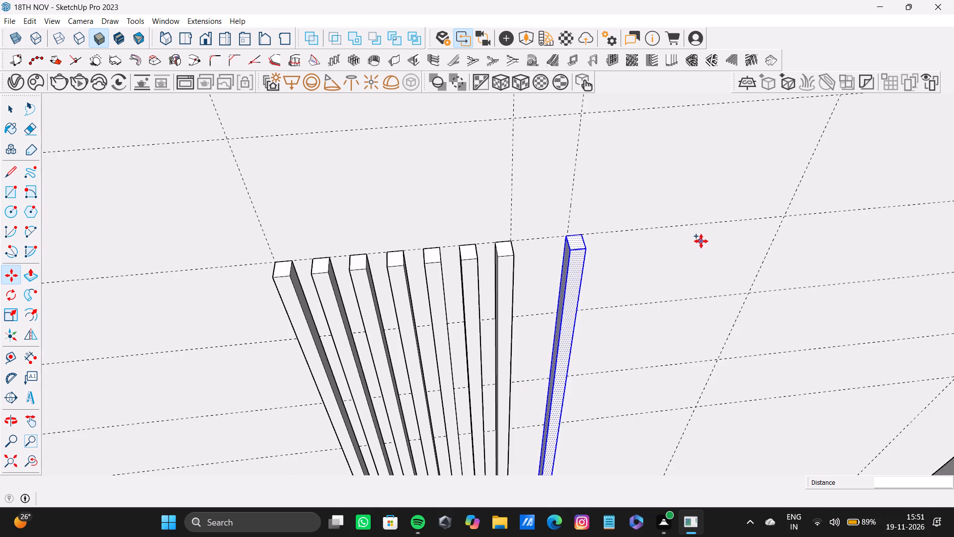
Copy the separate slat about 11 1/4" along the wall to the far guide and divide the spacing with /6 to fill the second group.
left_click(583, 238)
scroll(618, 236, "down", 8)
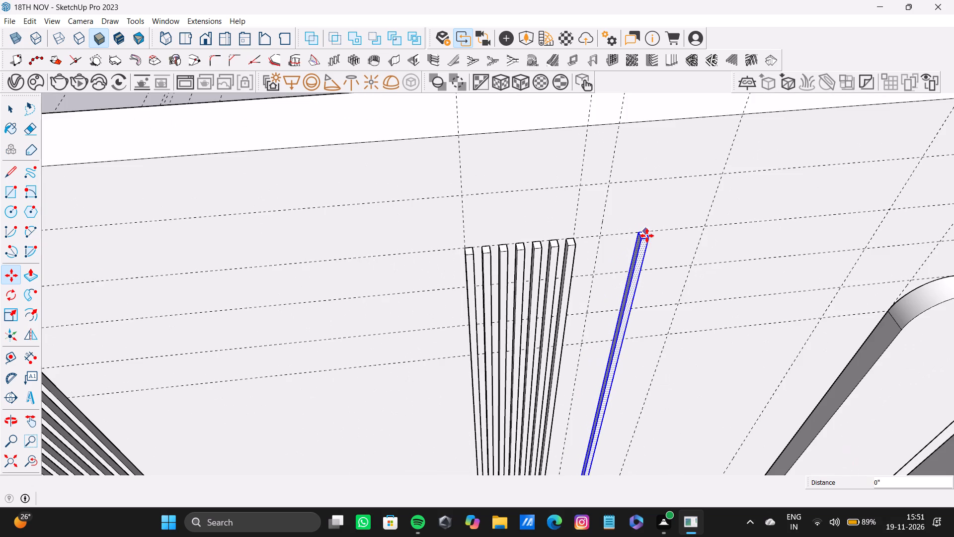
middle_click(647, 236, "shift")
middle_click_drag(658, 242, 433, 250)
scroll(475, 244, "up", 5)
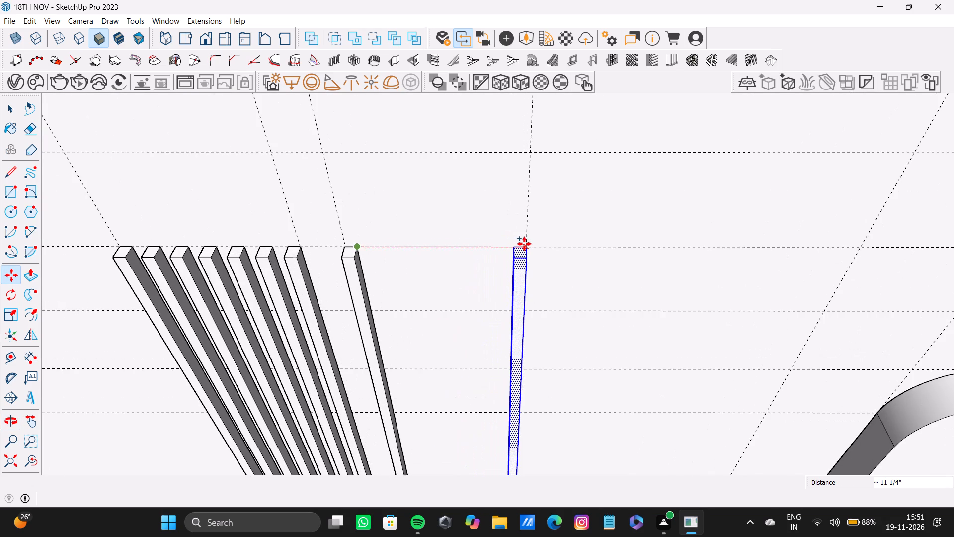
left_click(524, 244)
type("/6")
key("Return")
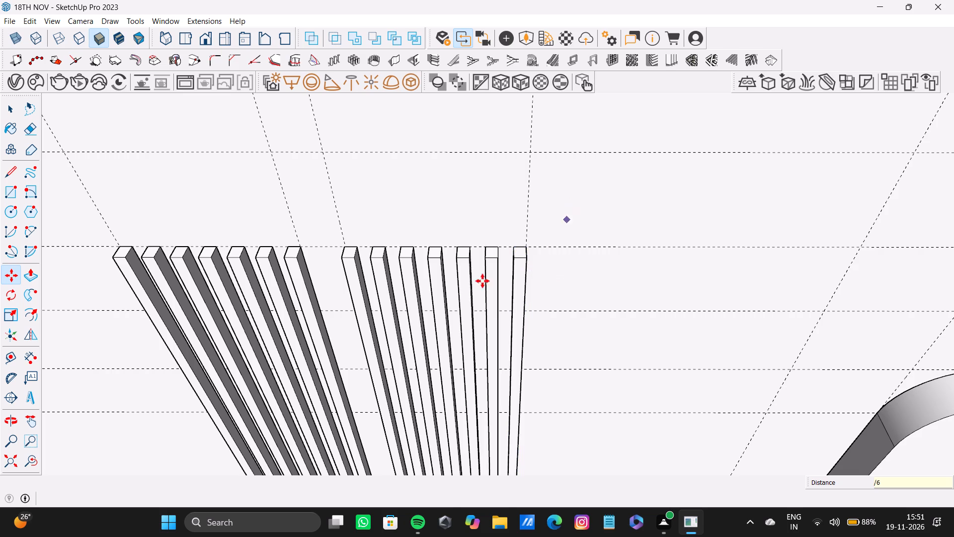
scroll(285, 338, "down", 18)
middle_click_drag(305, 359, 309, 257)
scroll(308, 259, "down", 2)
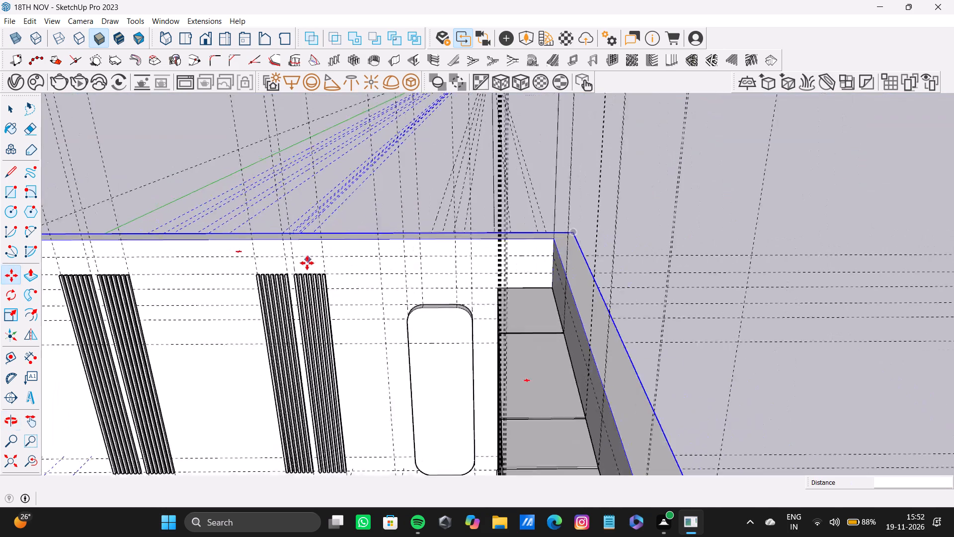
scroll(307, 263, "down", 9)
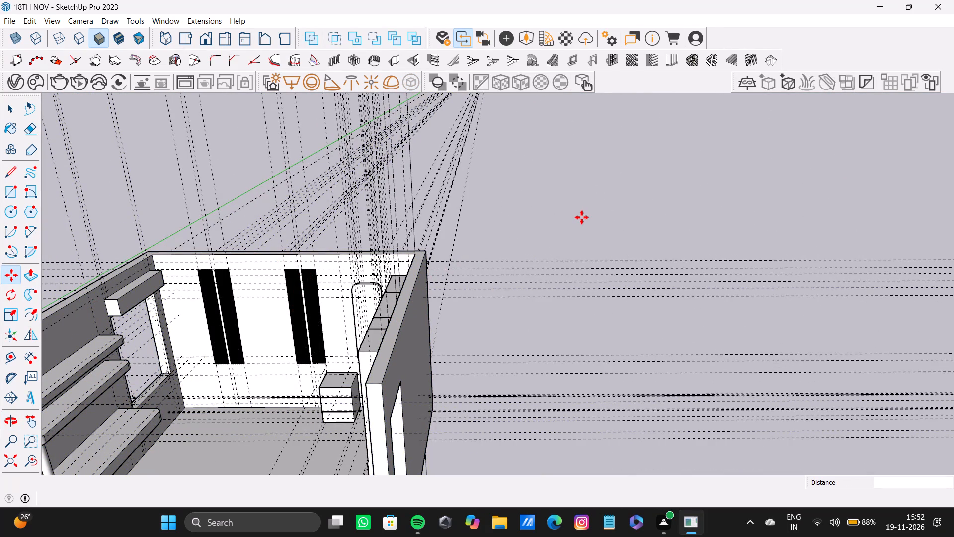
key("space")
key("space")
scroll(224, 286, "up", 5)
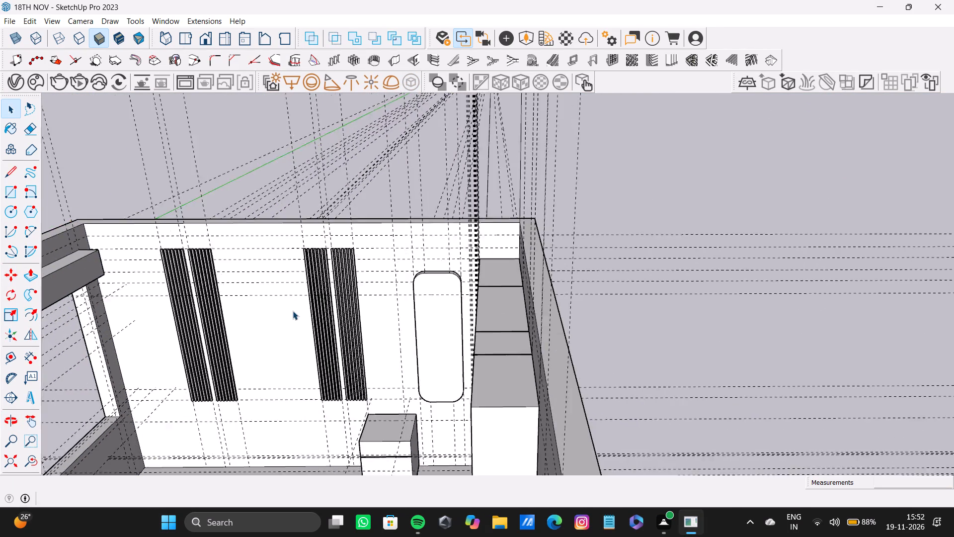
scroll(293, 311, "up", 6)
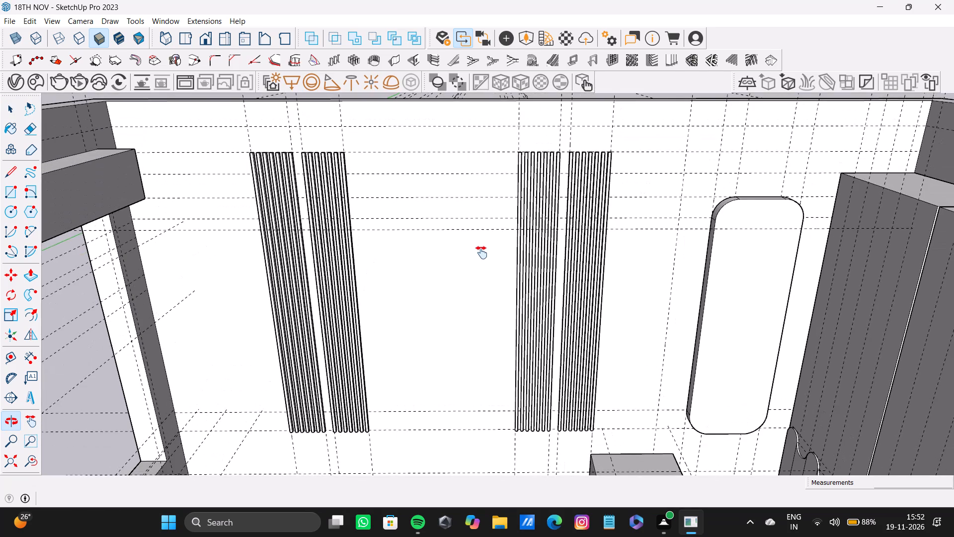
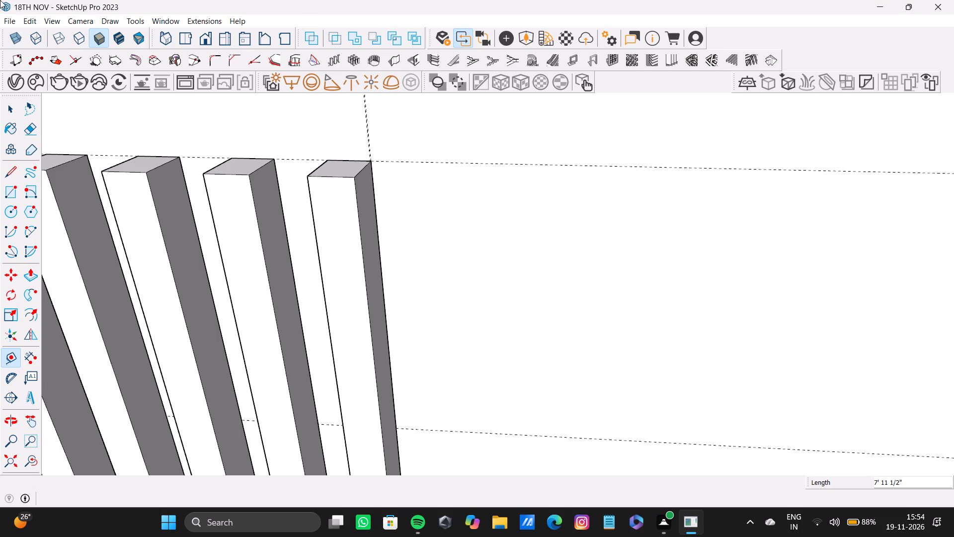
Place a vertical guide 2" from the inner edge of the shelf-side pair of slat groups, toward the open wall between the pairs.
scroll(488, 308, "down", 9)
middle_click_drag(488, 306, 399, 245, "shift")
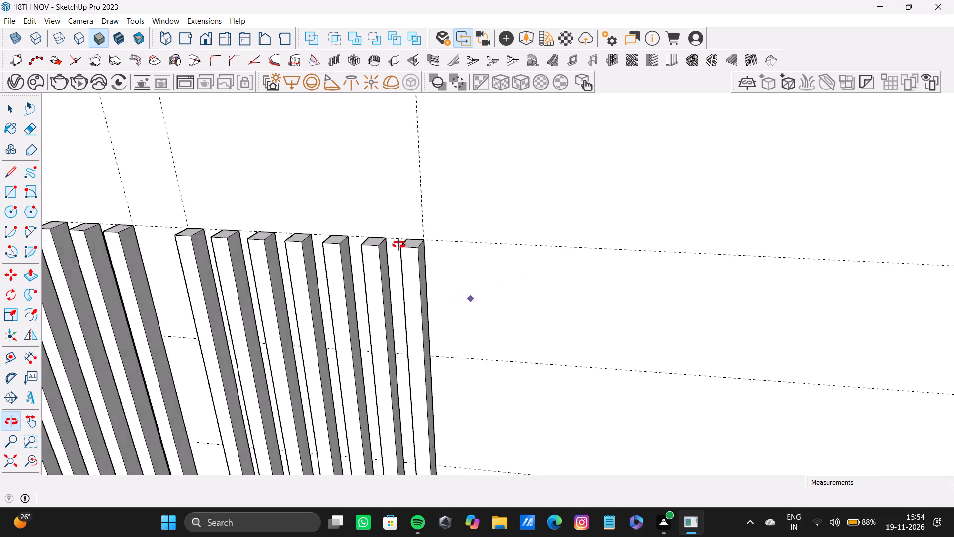
middle_click_drag(399, 245, 397, 241, "shift")
scroll(409, 240, "down", 9)
middle_click_drag(411, 242, 546, 327, "shift")
scroll(543, 321, "down", 4)
middle_click_drag(541, 321, 506, 263, "shift")
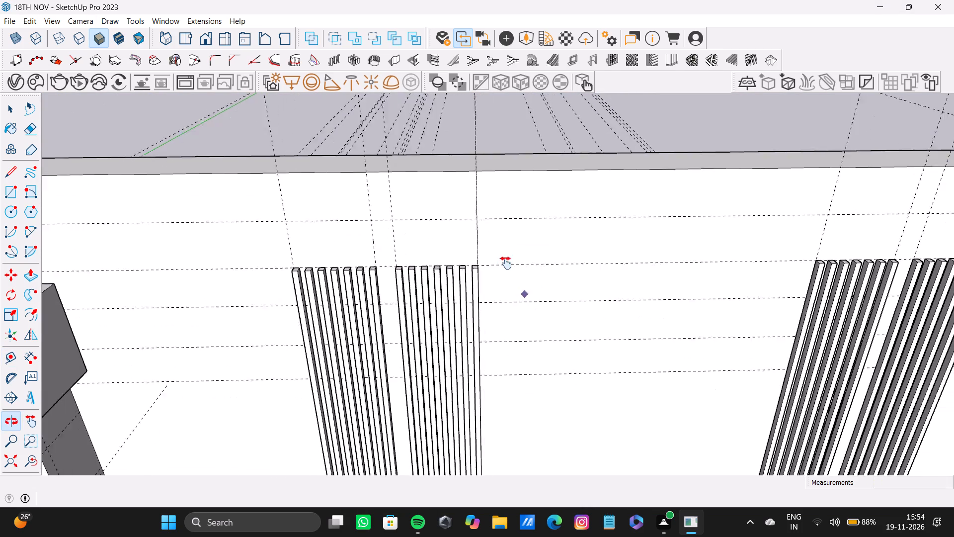
middle_click_drag(506, 263, 503, 250, "shift")
scroll(506, 248, "down", 4)
middle_click_drag(506, 248, 418, 269)
scroll(419, 270, "down", 3)
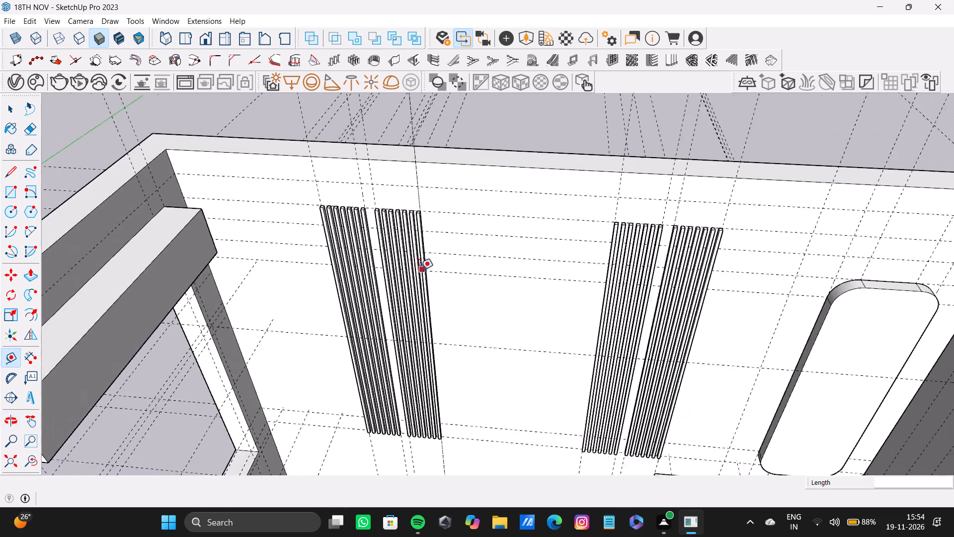
middle_click_drag(420, 270, 391, 235, "shift")
scroll(432, 154, "up", 11)
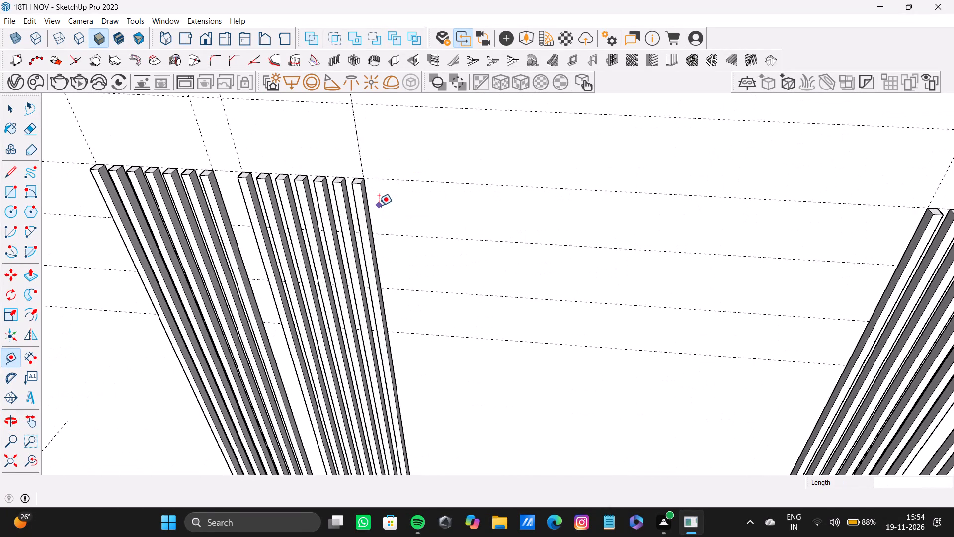
key("t")
scroll(378, 207, "up", 8)
left_click(358, 181)
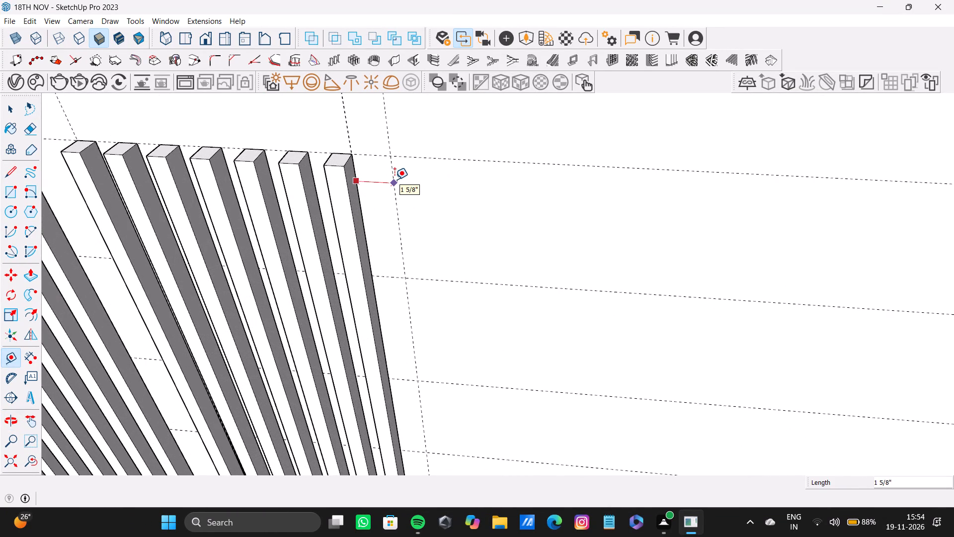
key("2")
key("shift+quotedbl")
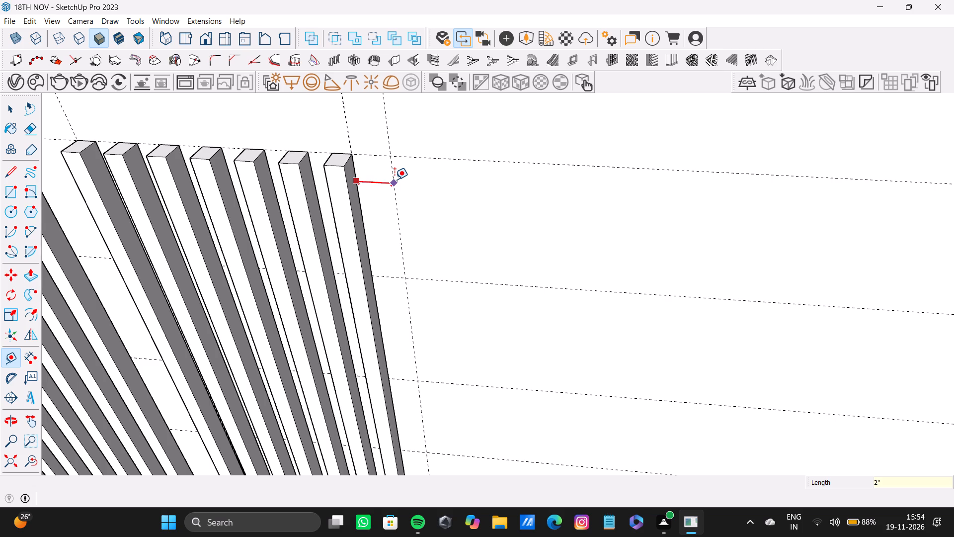
key("Return")
Place a matching vertical guide 2" from the inner edge of the other pair of slat groups, toward the open wall.
scroll(397, 183, "down", 14)
middle_click_drag(398, 186, 356, 184, "shift")
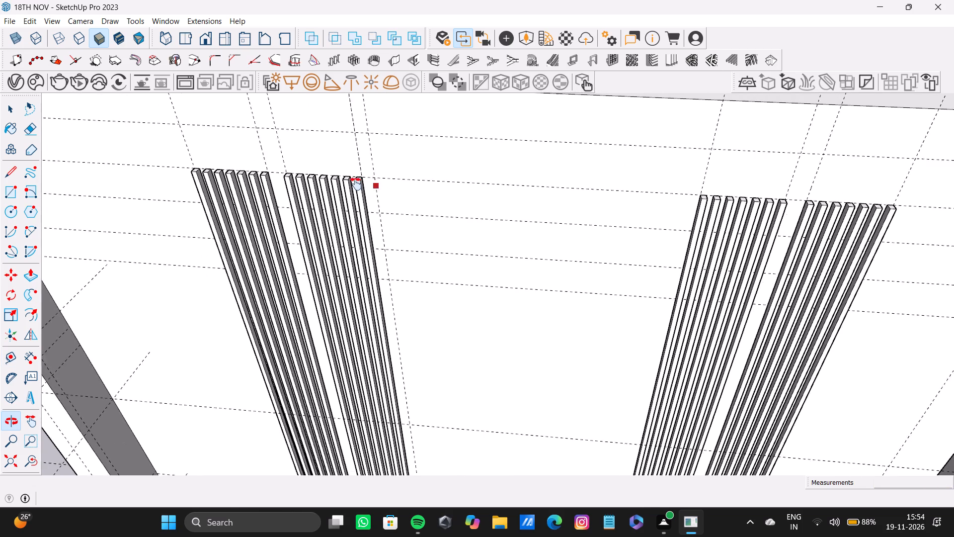
middle_click_drag(356, 184, 355, 183, "shift")
scroll(669, 142, "up", 13)
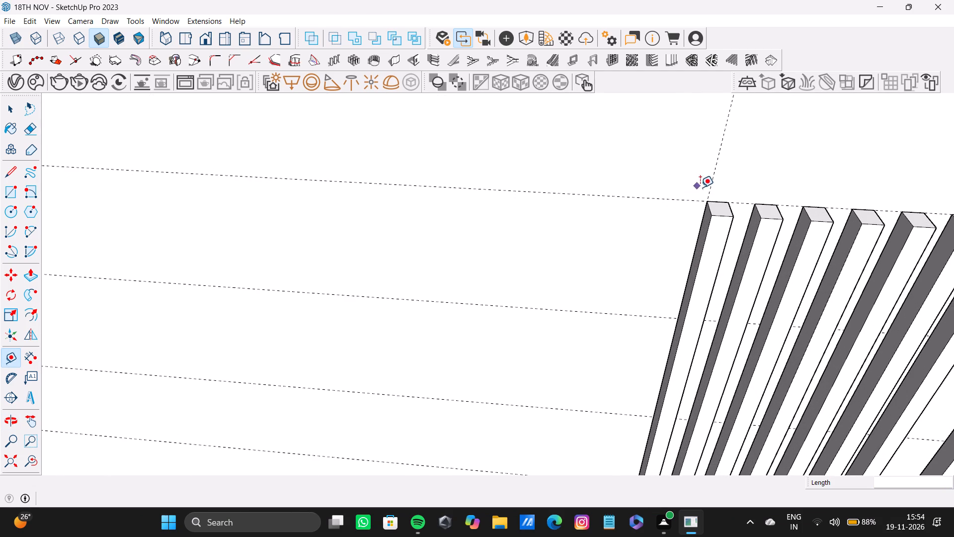
left_click_drag(709, 192, 695, 198)
key("2")
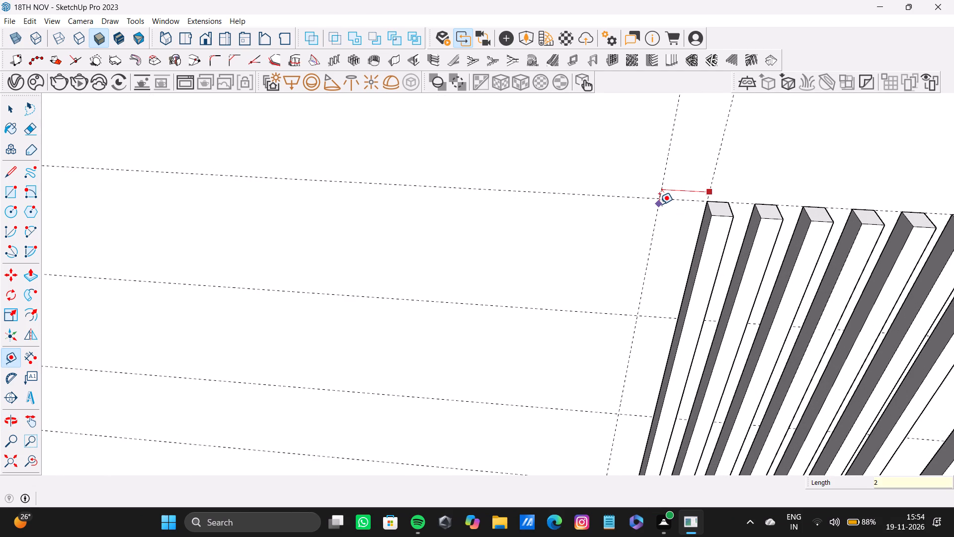
key("shift+quotedbl")
key("Return")
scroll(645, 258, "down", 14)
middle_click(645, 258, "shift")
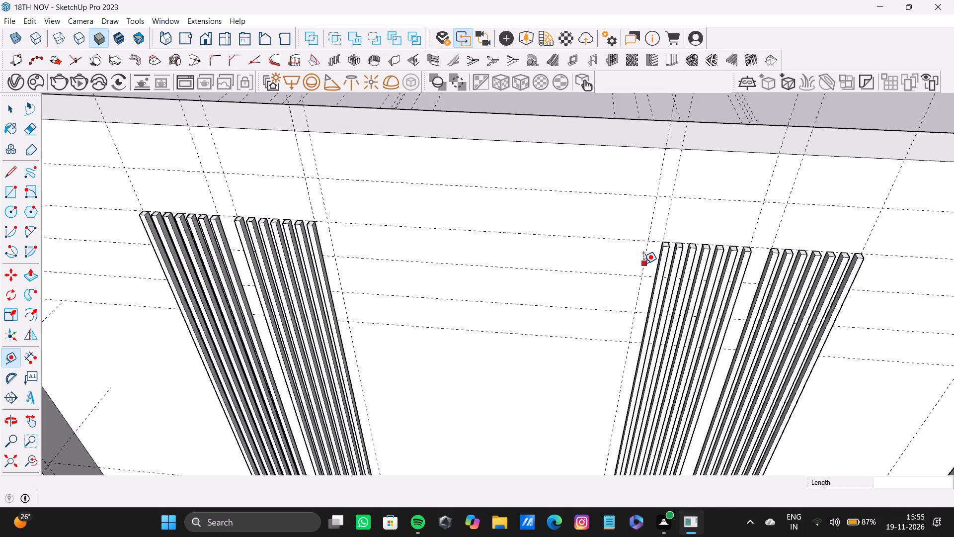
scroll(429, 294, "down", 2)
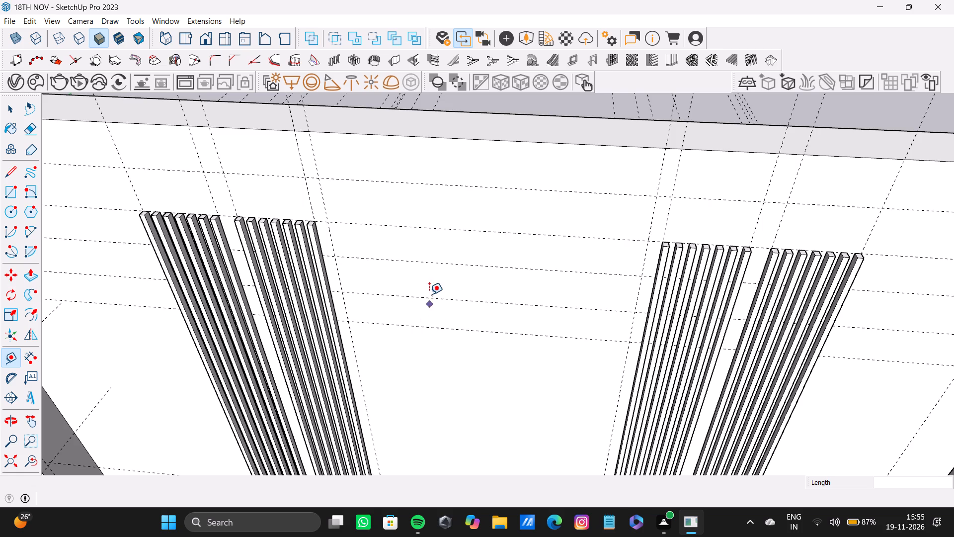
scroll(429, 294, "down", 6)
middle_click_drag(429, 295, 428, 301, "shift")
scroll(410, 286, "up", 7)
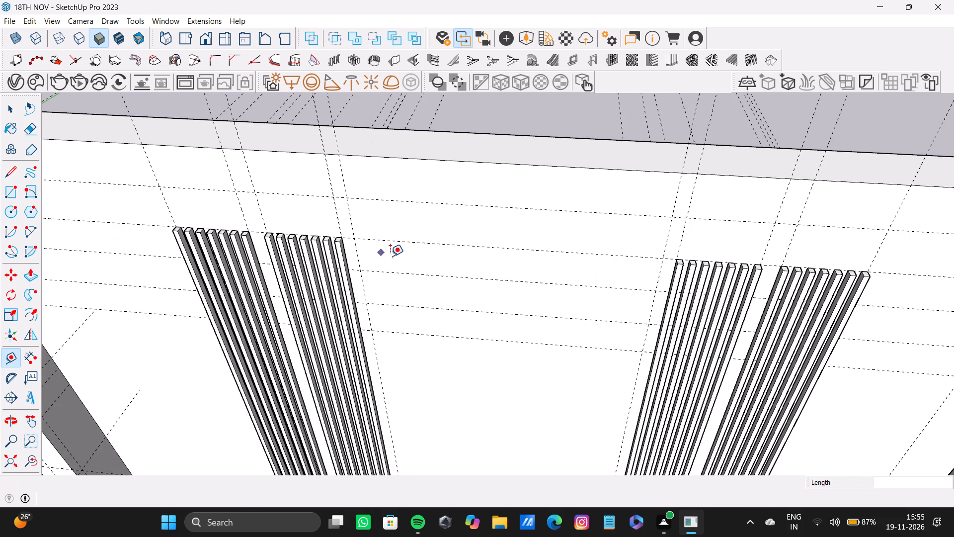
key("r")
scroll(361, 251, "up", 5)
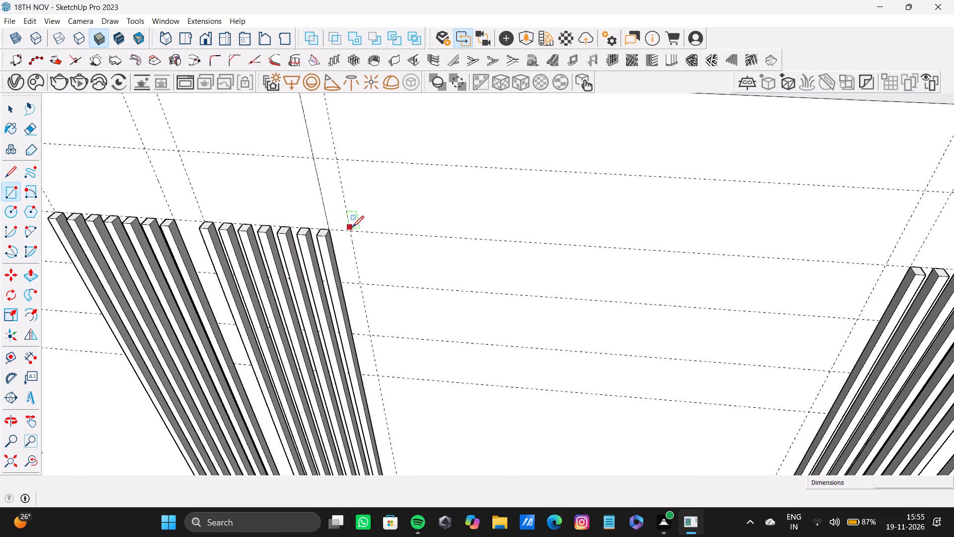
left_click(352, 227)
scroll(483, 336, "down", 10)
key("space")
Draw a rectangle about 3' 10 5/16" by 7' 4" on the wall between the two slat pairs, snapped to the guide intersections.
key("r")
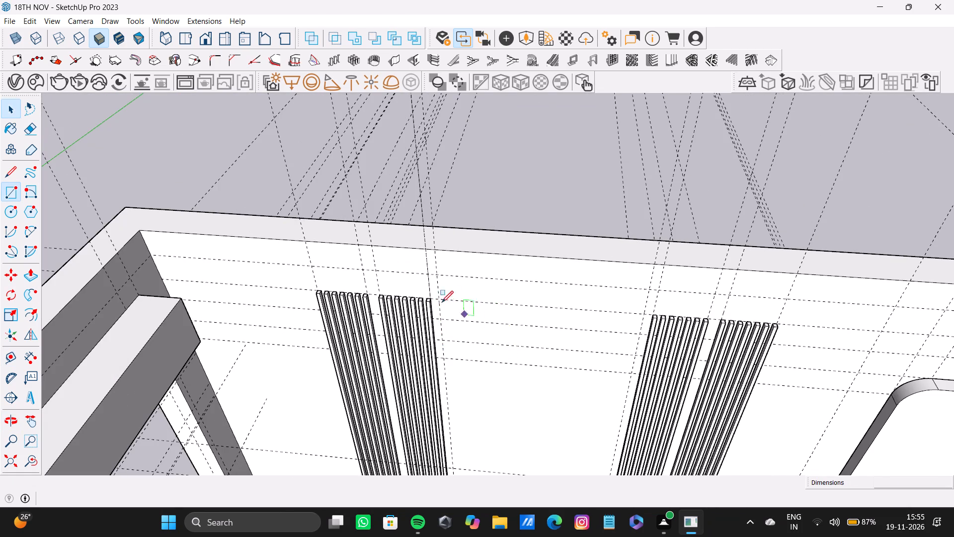
scroll(433, 299, "up", 11)
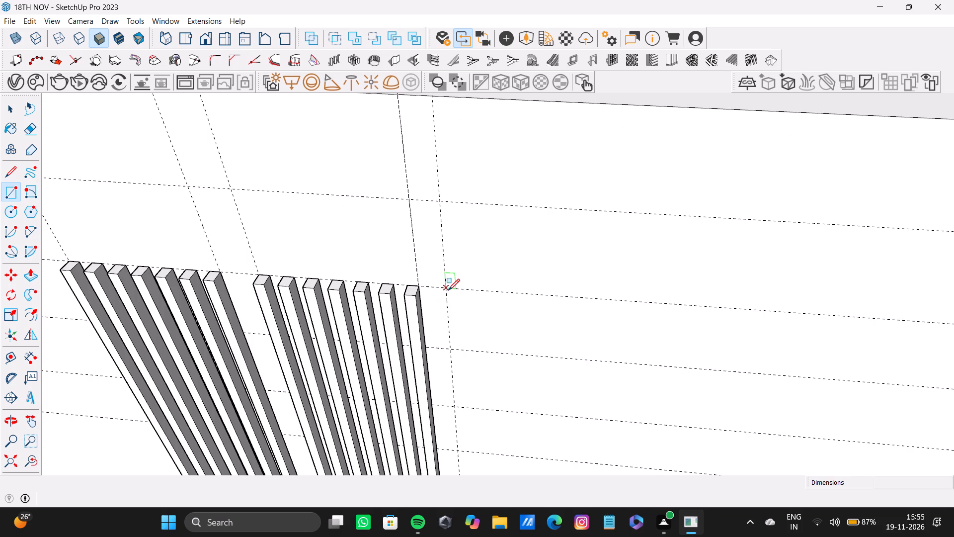
left_click(447, 290)
scroll(512, 405, "down", 9)
middle_click_drag(518, 404, 475, 334, "shift")
scroll(468, 314, "down", 5)
middle_click_drag(515, 377, 474, 297, "shift")
scroll(507, 355, "up", 3)
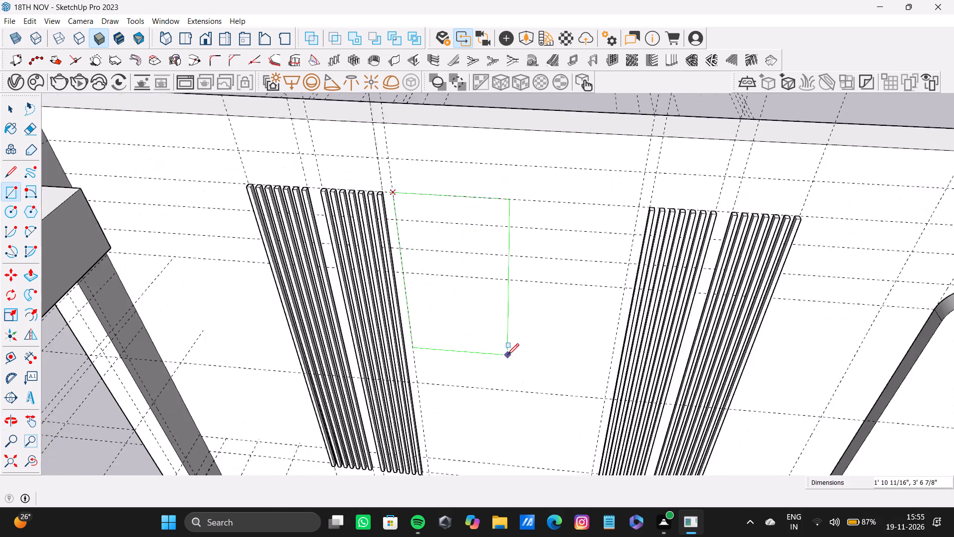
middle_click_drag(507, 355, 493, 329, "shift")
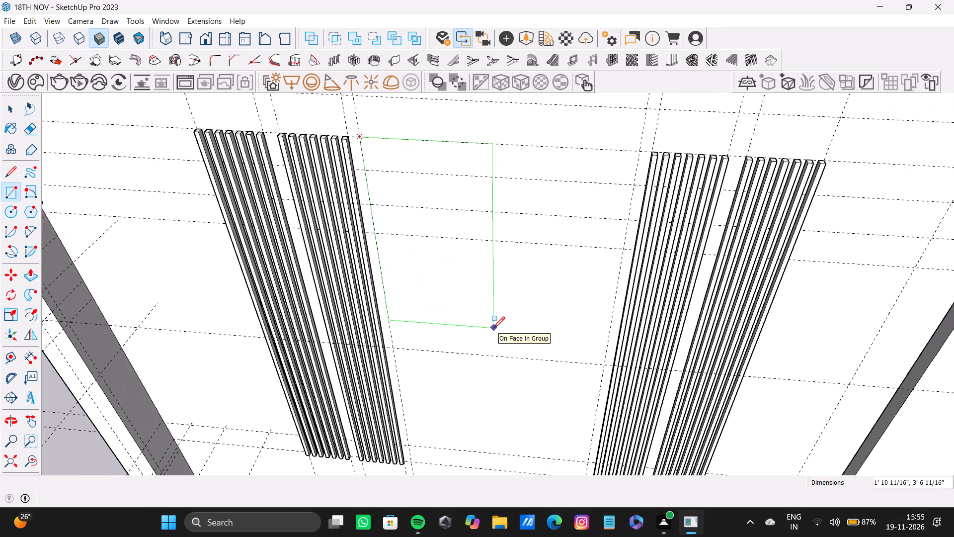
scroll(533, 382, "down", 4)
middle_click_drag(535, 383, 524, 341, "shift")
scroll(546, 385, "up", 4)
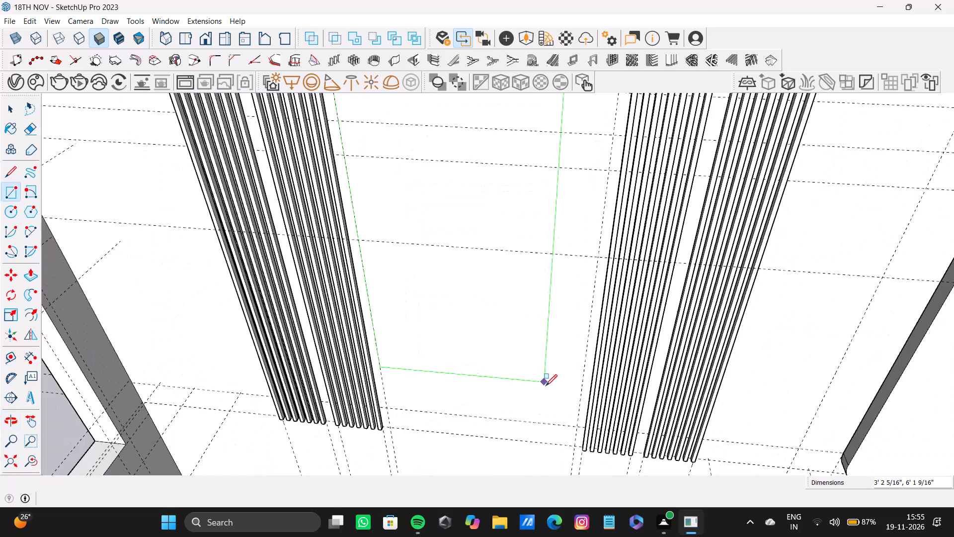
middle_click_drag(546, 386, 525, 316, "shift")
scroll(536, 339, "up", 4)
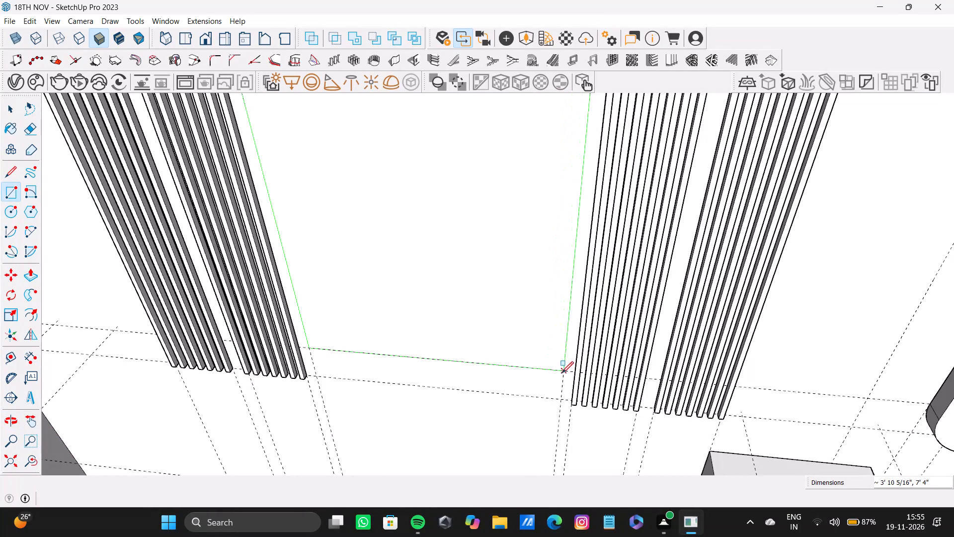
left_click(563, 373)
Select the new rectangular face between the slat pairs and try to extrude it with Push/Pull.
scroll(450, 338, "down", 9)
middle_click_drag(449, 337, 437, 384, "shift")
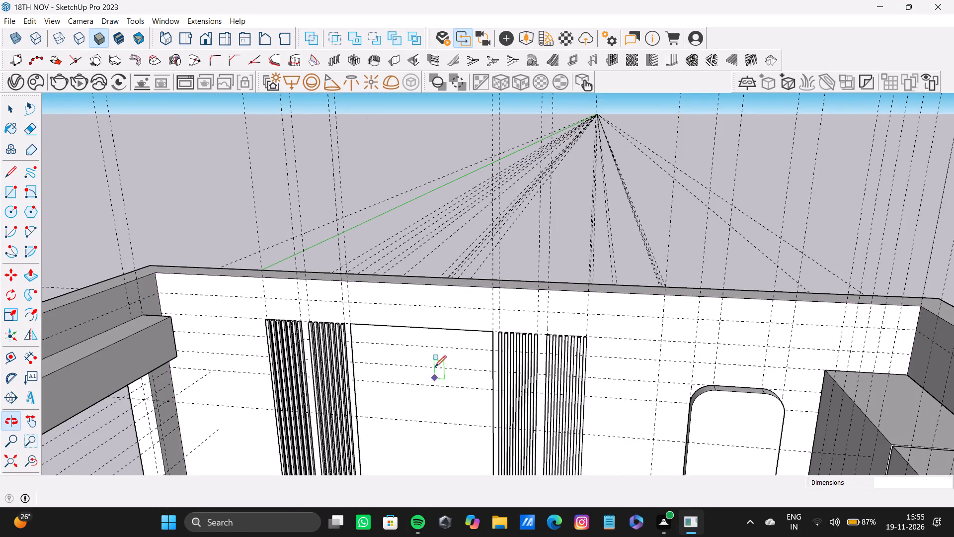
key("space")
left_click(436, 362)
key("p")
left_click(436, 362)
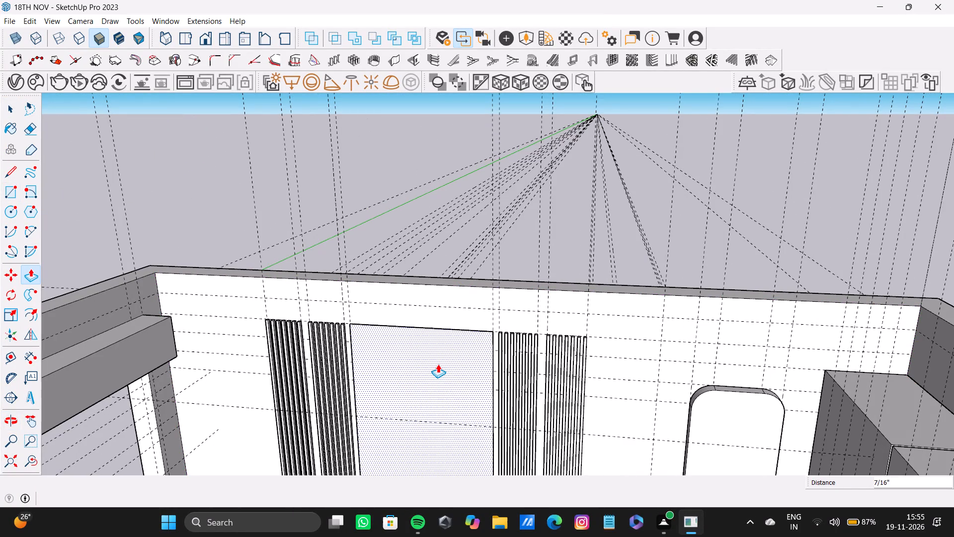
Examine the slatted wall and its central panel within the whole room, from outside and at eye level.
scroll(437, 367, "down", 5)
middle_click_drag(436, 369, 562, 524)
scroll(528, 491, "down", 5)
middle_click_drag(516, 460, 491, 419, "shift")
scroll(490, 417, "down", 4)
middle_click_drag(487, 412, 413, 271)
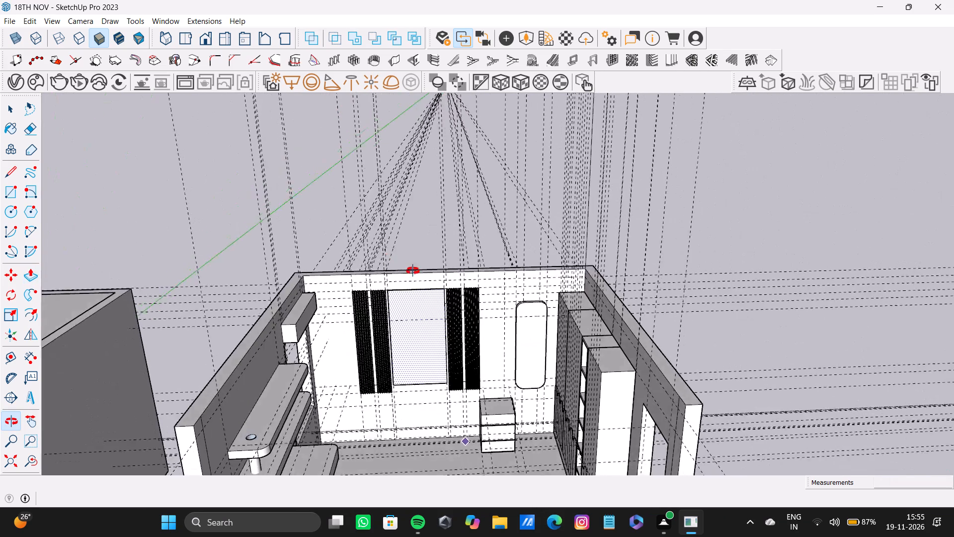
middle_click_drag(413, 271, 378, 263)
scroll(388, 333, "down", 4)
middle_click_drag(391, 345, 546, 337, "shift")
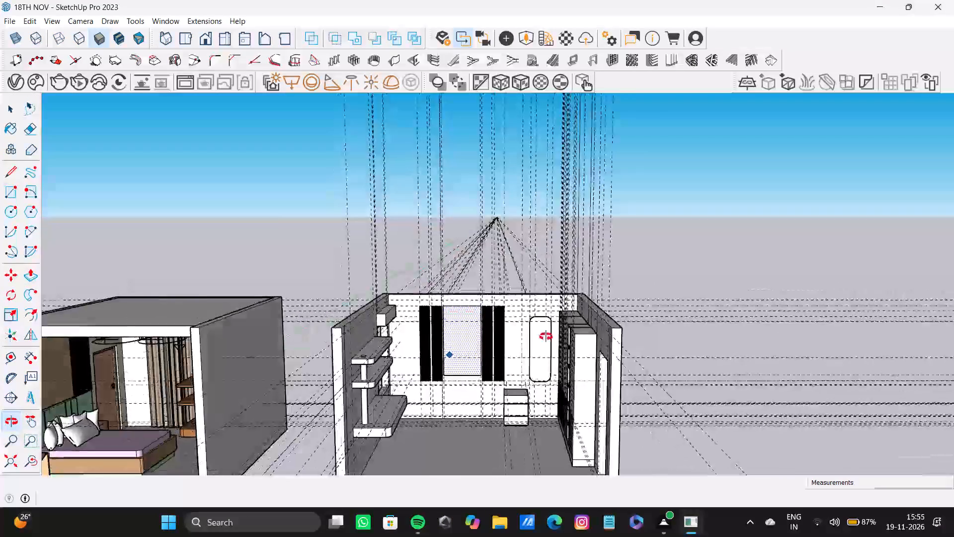
middle_click_drag(546, 337, 547, 337, "shift")
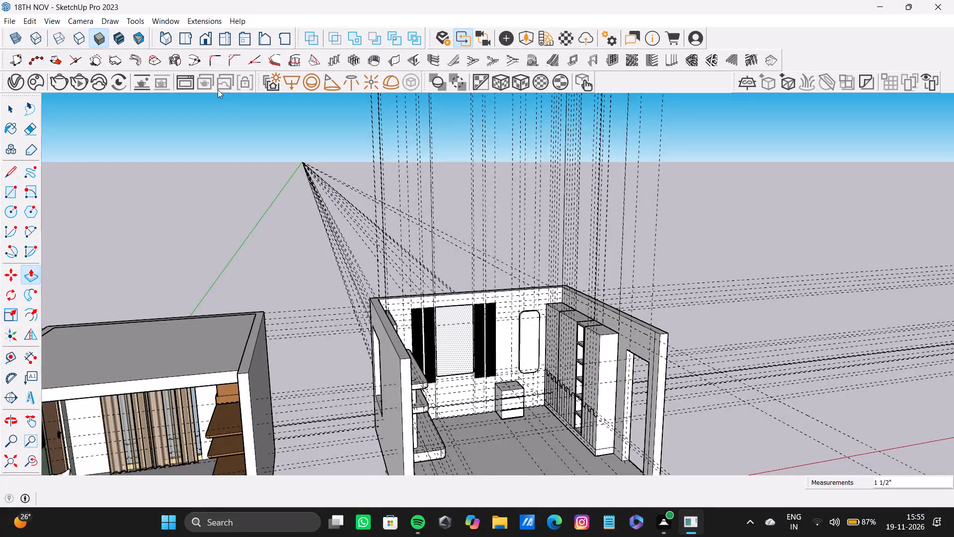
scroll(433, 120, "down", 4)
middle_click_drag(492, 339, 421, 335)
scroll(455, 330, "up", 8)
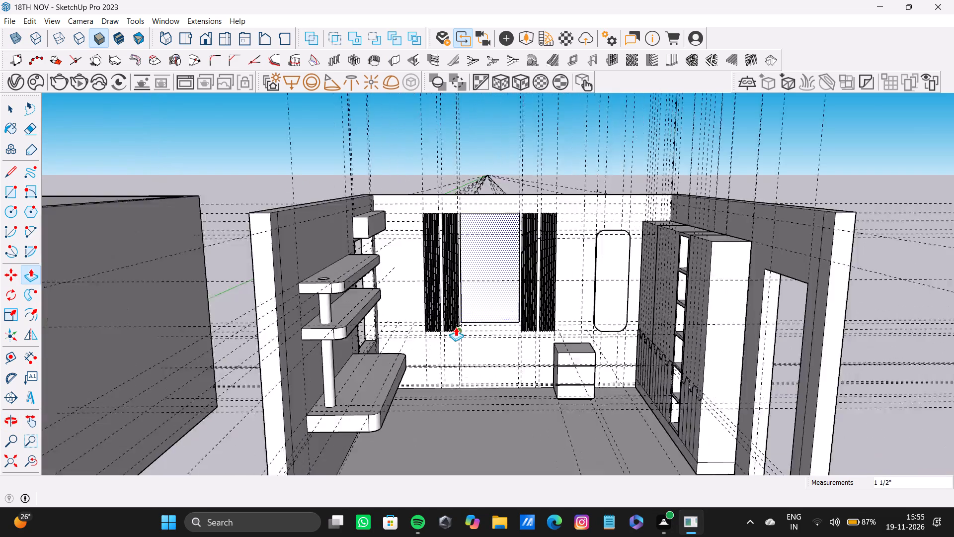
scroll(456, 327, "up", 6)
scroll(453, 309, "down", 4)
middle_click_drag(453, 309, 360, 248, "shift")
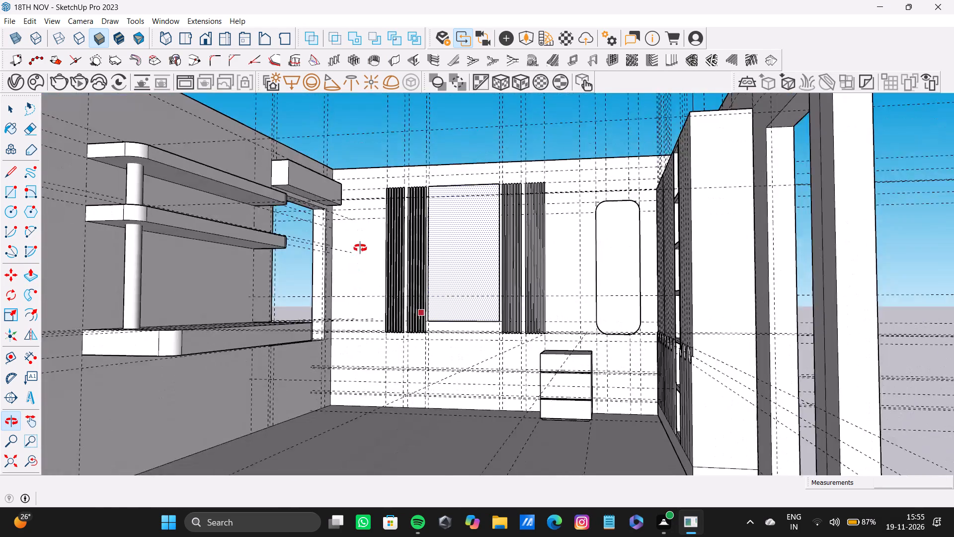
middle_click_drag(360, 248, 414, 349, "shift")
scroll(414, 337, "down", 3)
middle_click_drag(414, 336, 422, 239, "shift")
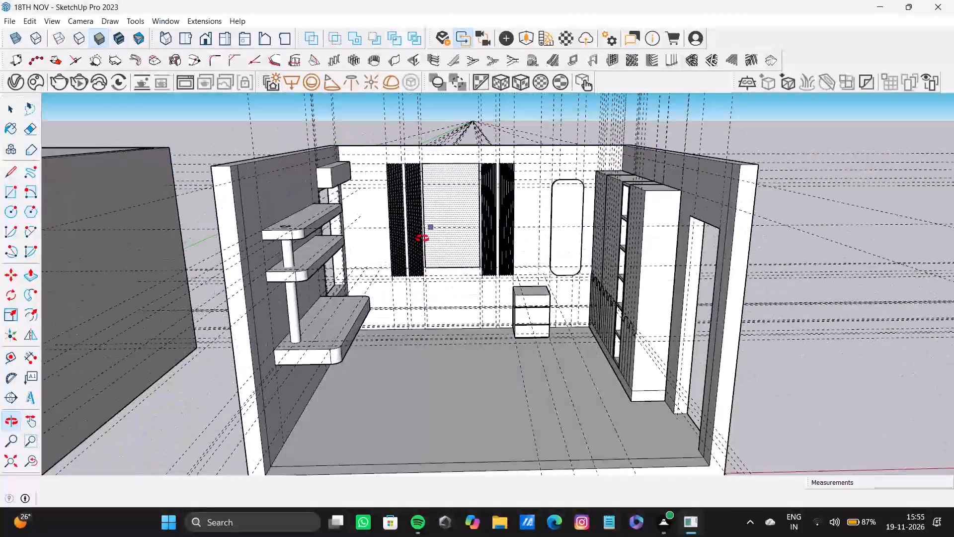
middle_click_drag(422, 239, 539, 299, "shift")
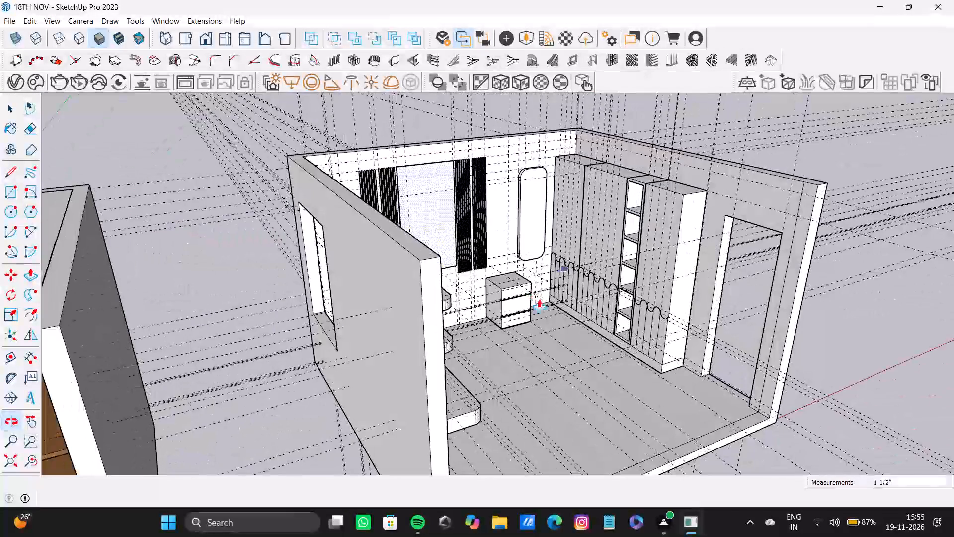
Select the top and upper front faces of the two adjoining wardrobe sections beside the mirror panel, including the narrow joint faces between them.
scroll(539, 298, "up", 8)
scroll(597, 189, "down", 5)
scroll(597, 188, "up", 1, "shift")
middle_click_drag(597, 188, 459, 349, "shift")
scroll(466, 290, "down", 5)
middle_click_drag(465, 290, 465, 290, "shift")
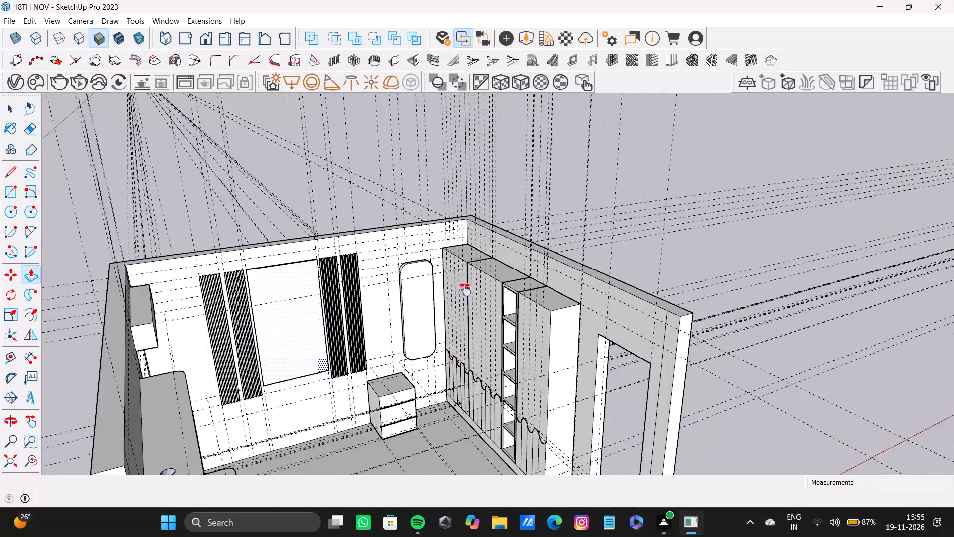
middle_click_drag(465, 290, 588, 315, "shift")
scroll(479, 279, "up", 16)
key("space")
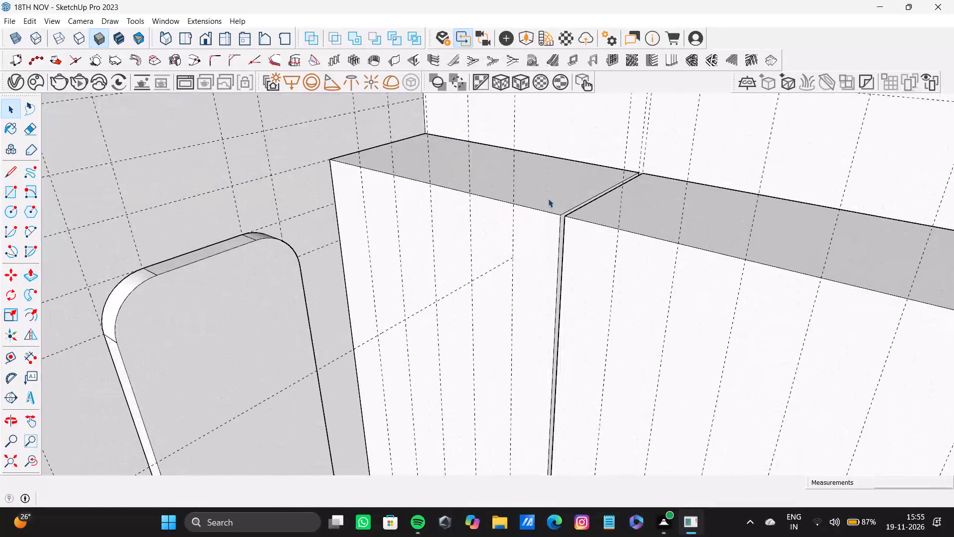
double_click(549, 198)
double_click(543, 240, "shift")
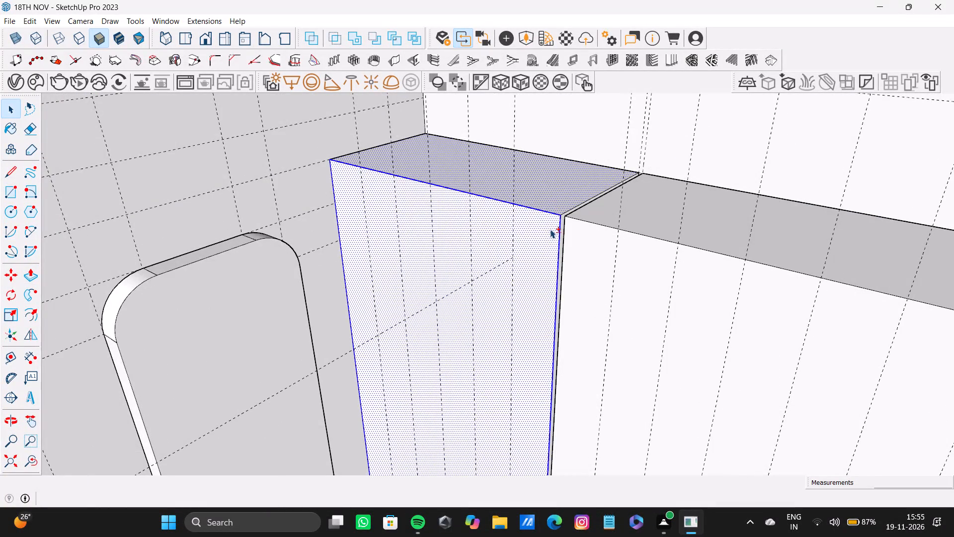
scroll(551, 229, "up", 11, "shift")
double_click(584, 201, "shift")
double_click(616, 188, "shift")
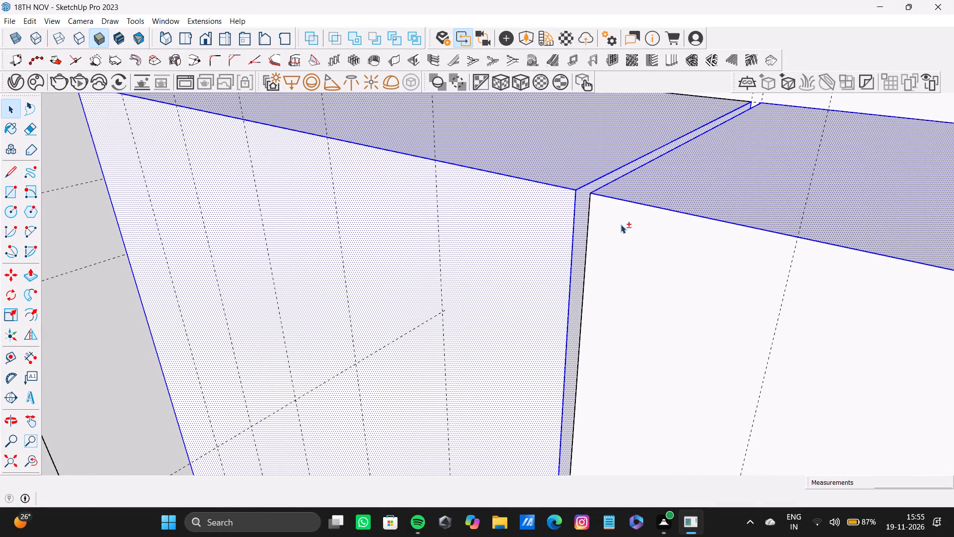
double_click(621, 225, "shift")
middle_click_drag(547, 205, 733, 270)
scroll(692, 234, "up", 7)
double_click(655, 204, "shift")
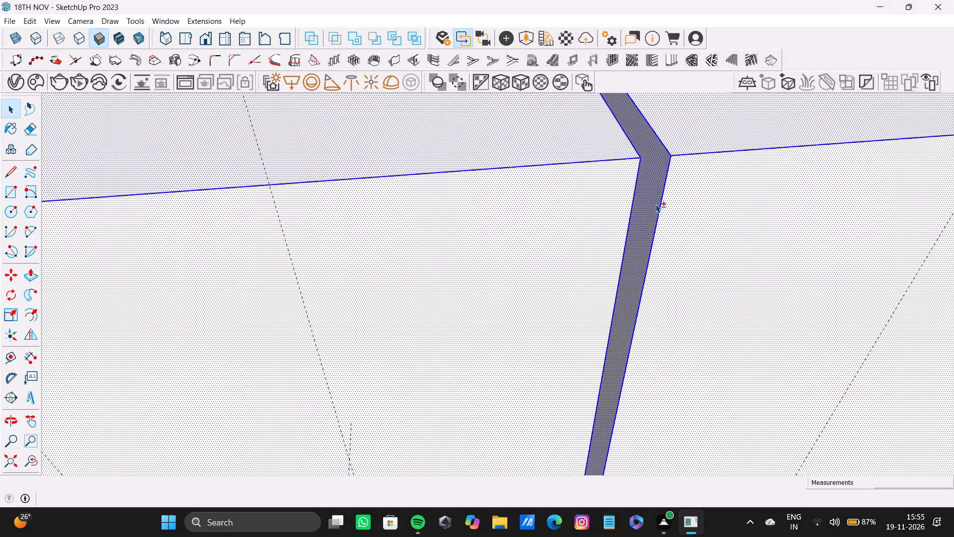
Add the top, upper front and outer side faces of the wardrobe section between the open shelves and the doorway to the selection.
scroll(655, 203, "down", 20, "shift")
scroll(655, 203, "down", 1, "shift")
middle_click_drag(685, 210, 318, 234, "shift")
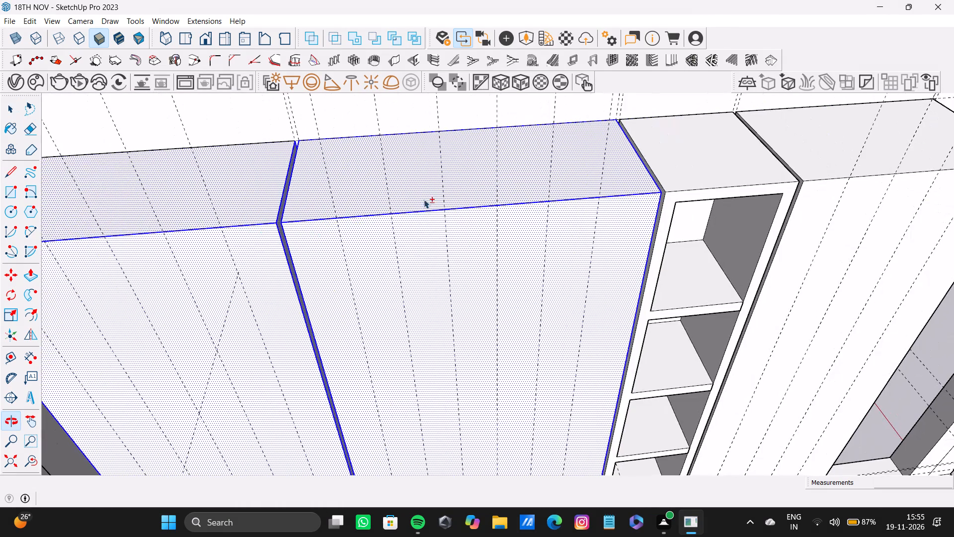
scroll(697, 178, "down", 1, "shift")
middle_click_drag(692, 181, 397, 231, "shift")
double_click(521, 194, "shift")
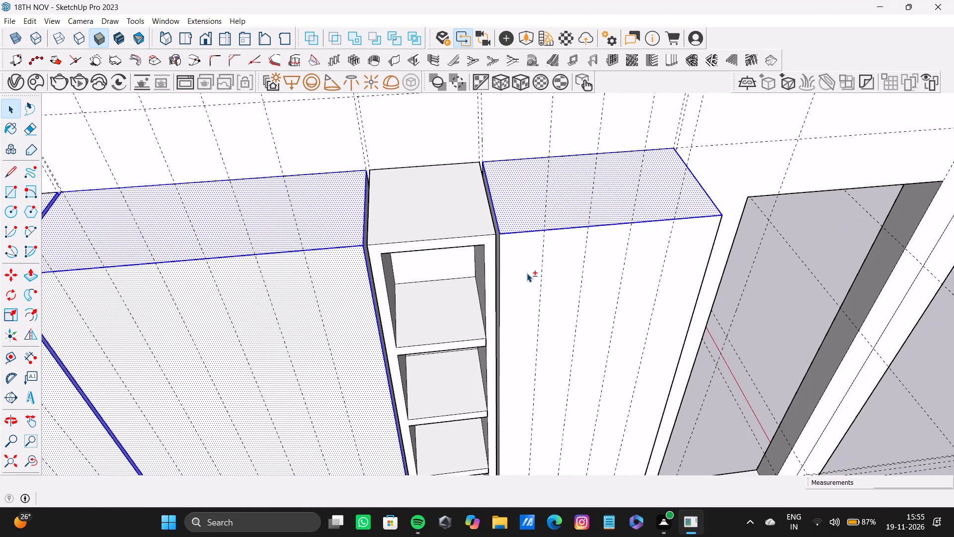
double_click(527, 273, "shift")
scroll(504, 255, "up", 14, "shift")
left_click(490, 226, "shift")
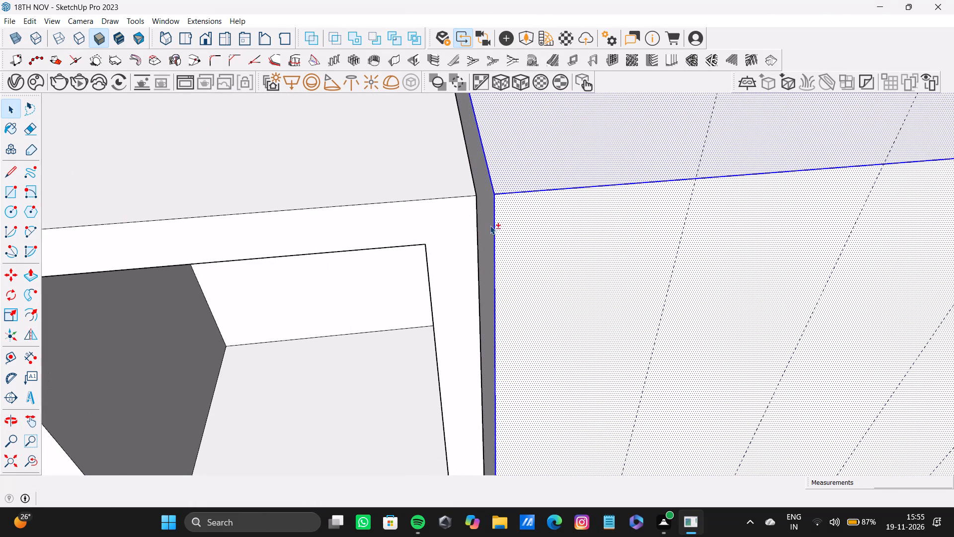
scroll(490, 225, "down", 20, "shift")
scroll(490, 225, "down", 1, "shift")
middle_click_drag(501, 241, 447, 144, "shift")
middle_click_drag(504, 239, 350, 231)
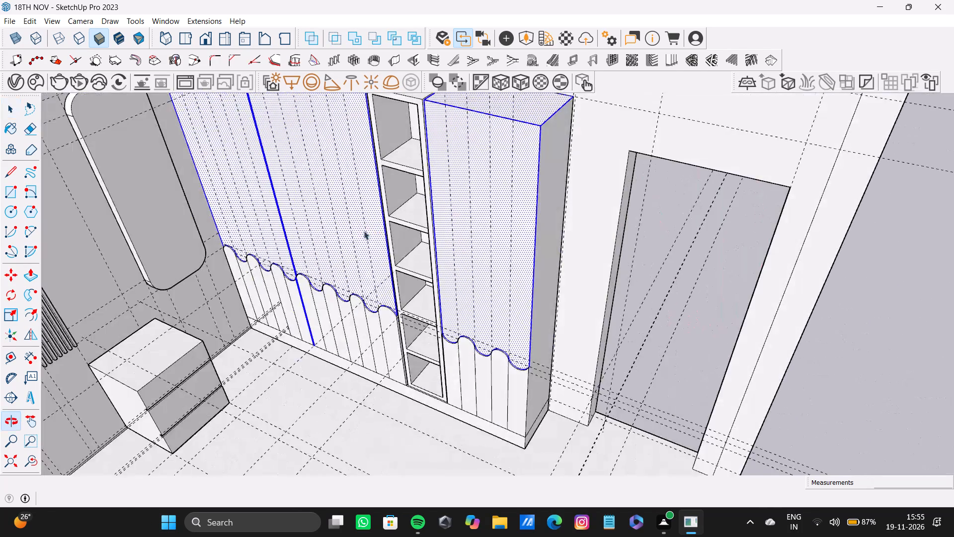
scroll(511, 241, "up", 4)
middle_click_drag(514, 241, 426, 244, "shift")
scroll(469, 238, "up", 3, "shift")
double_click(497, 233, "shift")
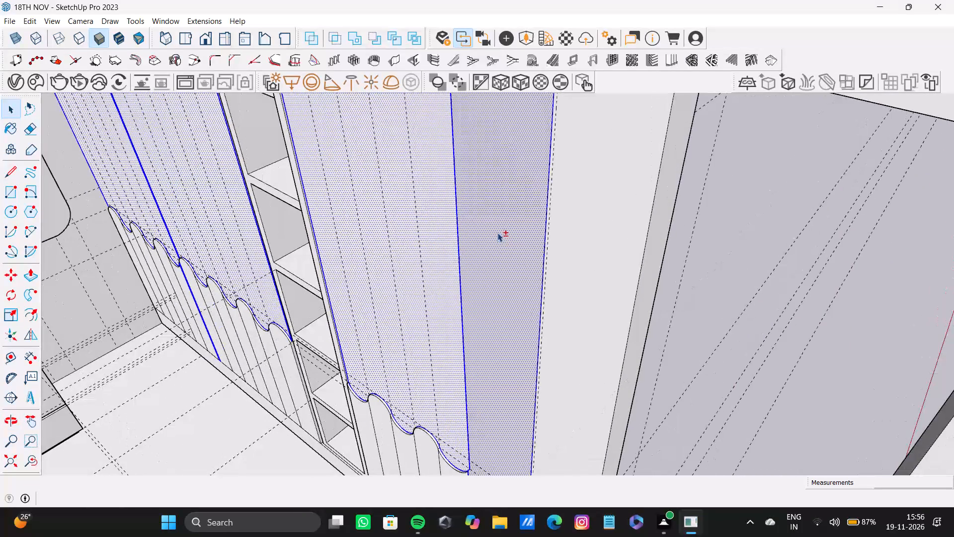
Examine the selected wardrobe faces along the scalloped lower fronts, the tops and the joints beside the open shelf tower.
scroll(497, 233, "down", 5, "shift")
middle_click_drag(498, 233, 499, 153, "shift")
scroll(470, 342, "down", 2, "shift")
middle_click_drag(467, 357, 662, 345, "shift")
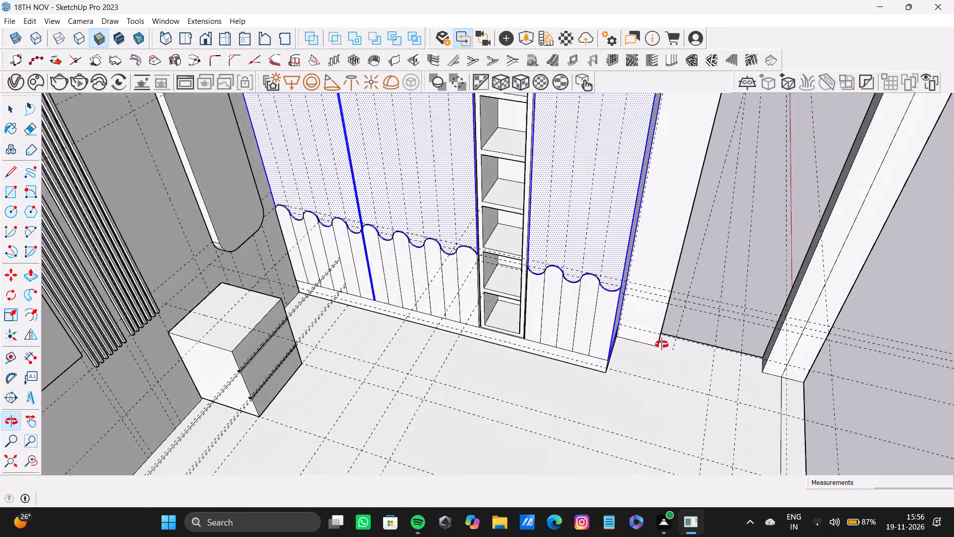
middle_click_drag(662, 345, 685, 345, "shift")
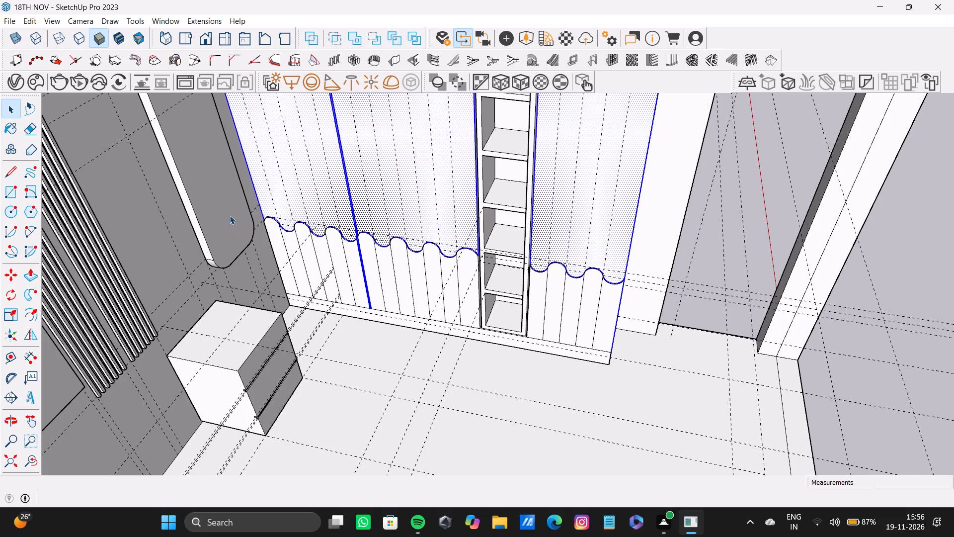
scroll(330, 219, "up", 5)
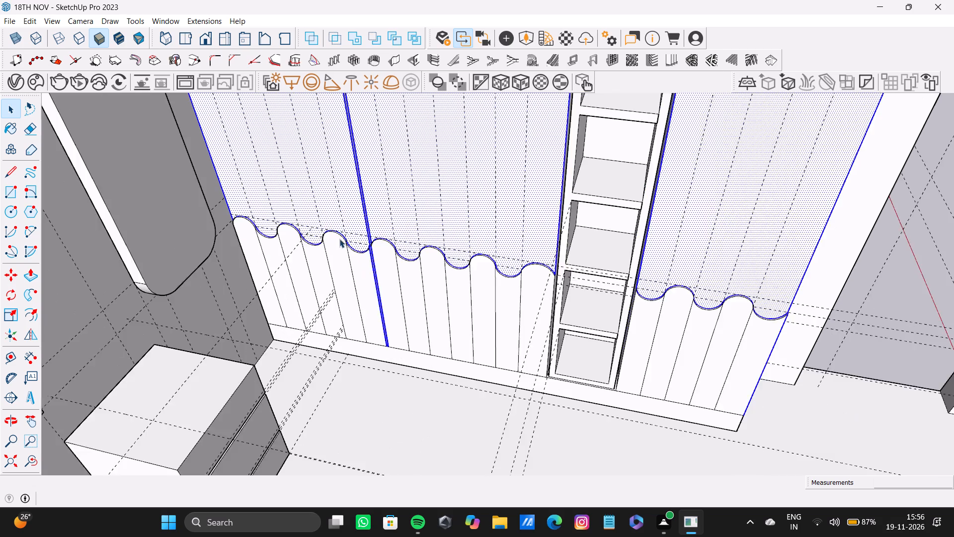
scroll(339, 239, "up", 9)
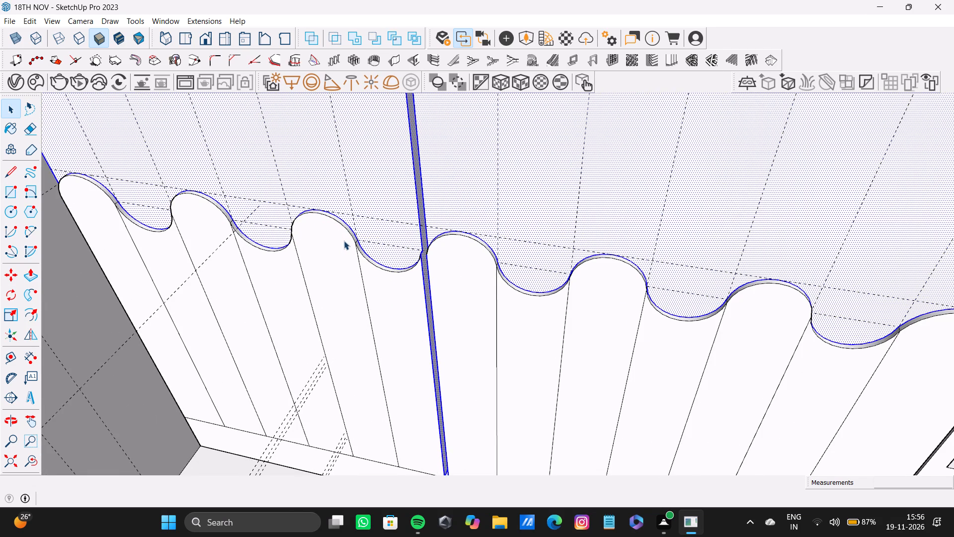
scroll(344, 241, "down", 20)
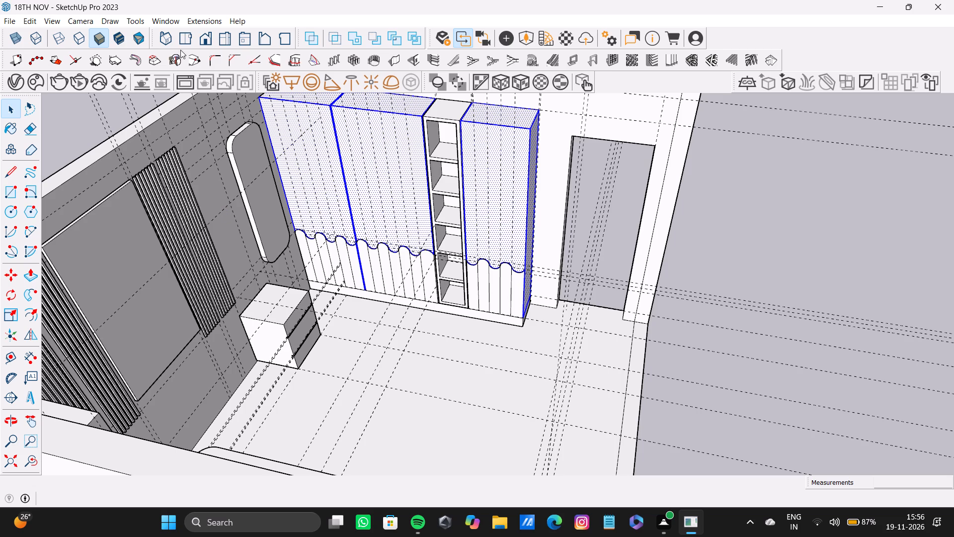
scroll(338, 210, "down", 4)
scroll(410, 239, "down", 6)
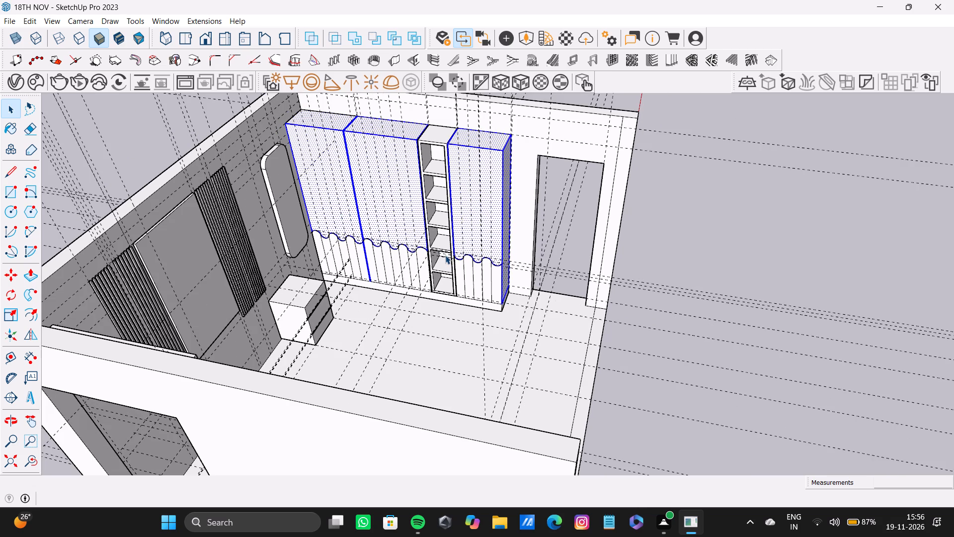
scroll(498, 268, "up", 8)
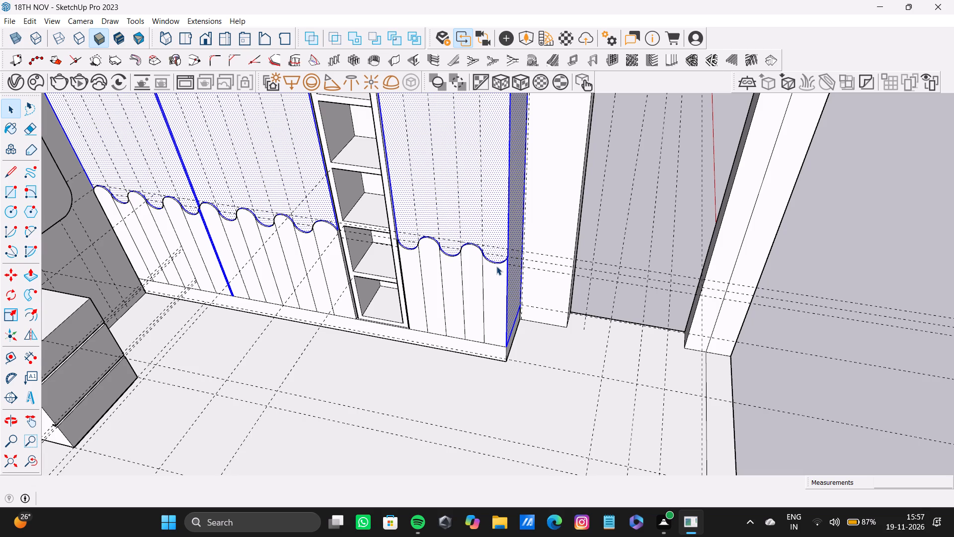
middle_click_drag(497, 264, 524, 260, "shift")
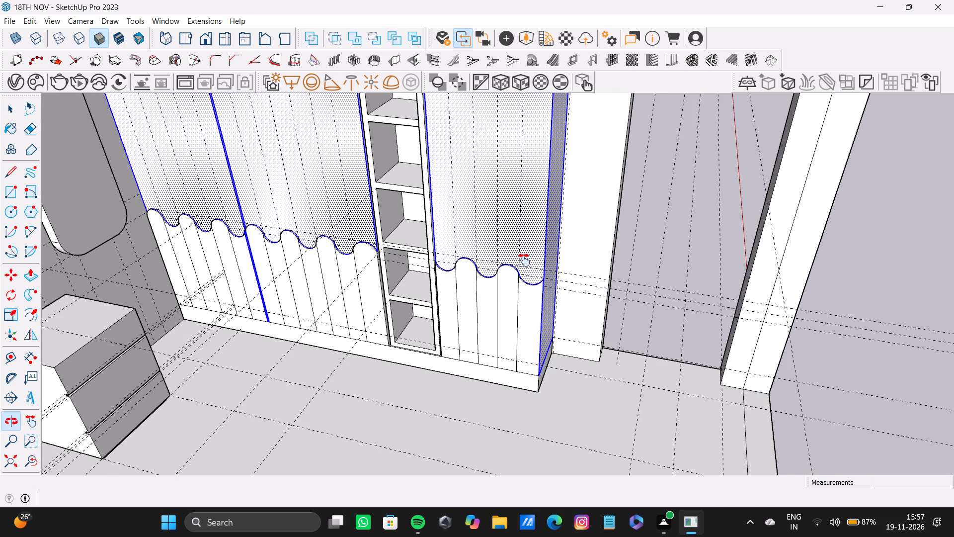
middle_click_drag(524, 260, 536, 258, "shift")
scroll(440, 222, "down", 4)
middle_click_drag(440, 222, 505, 241)
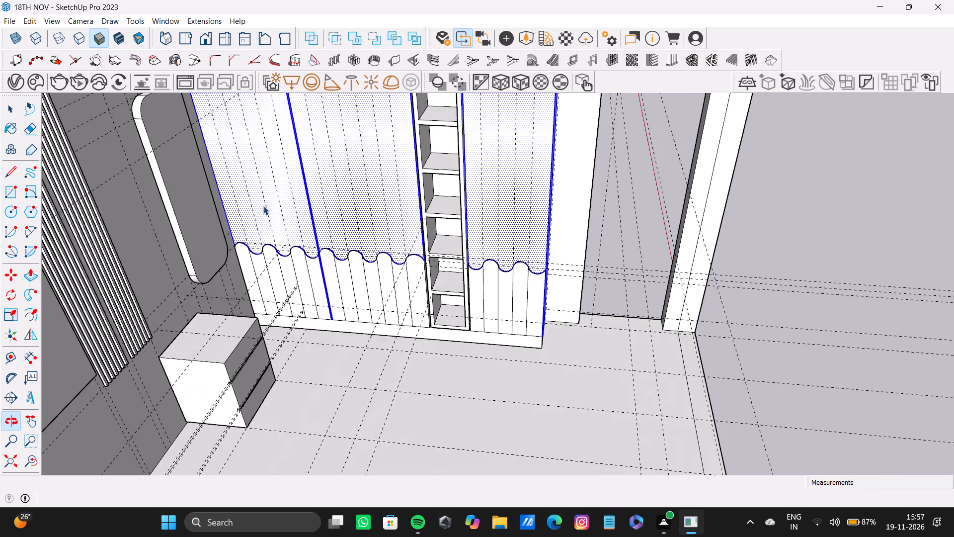
scroll(263, 206, "down", 4)
middle_click_drag(263, 207, 263, 273, "shift")
scroll(248, 160, "up", 7)
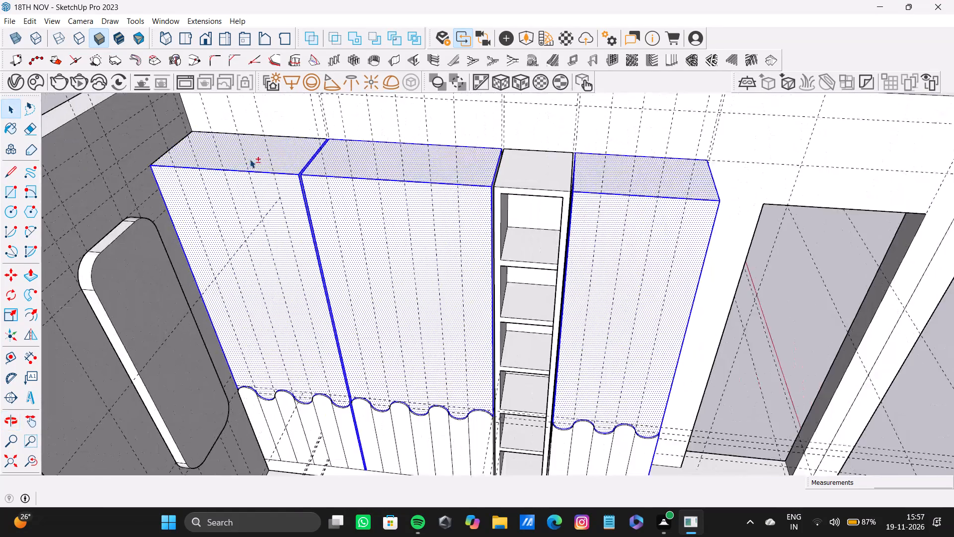
scroll(250, 159, "up", 11)
left_click(343, 129, "shift")
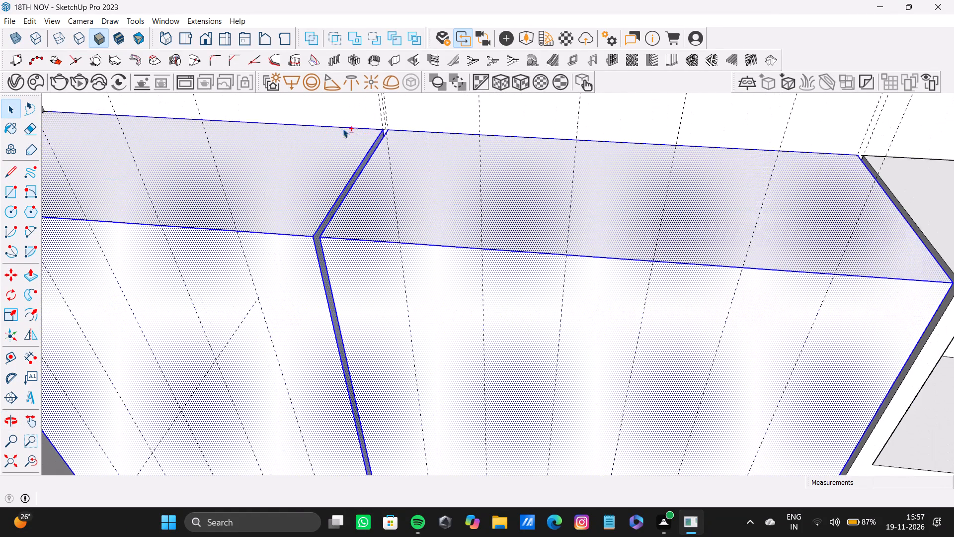
scroll(328, 176, "down", 9, "shift")
middle_click_drag(322, 201, 335, 201, "shift")
scroll(736, 276, "up", 3)
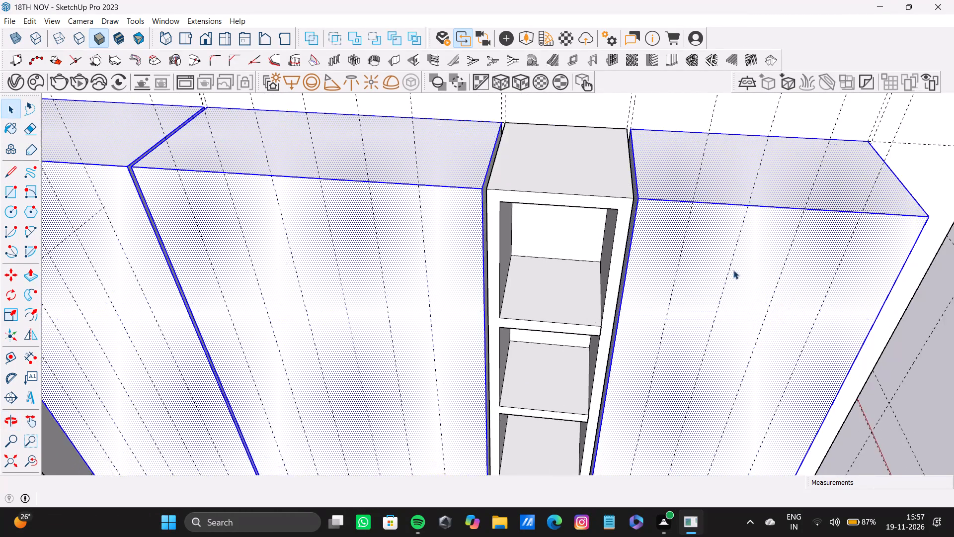
scroll(733, 270, "up", 9)
middle_click_drag(620, 209, 784, 272)
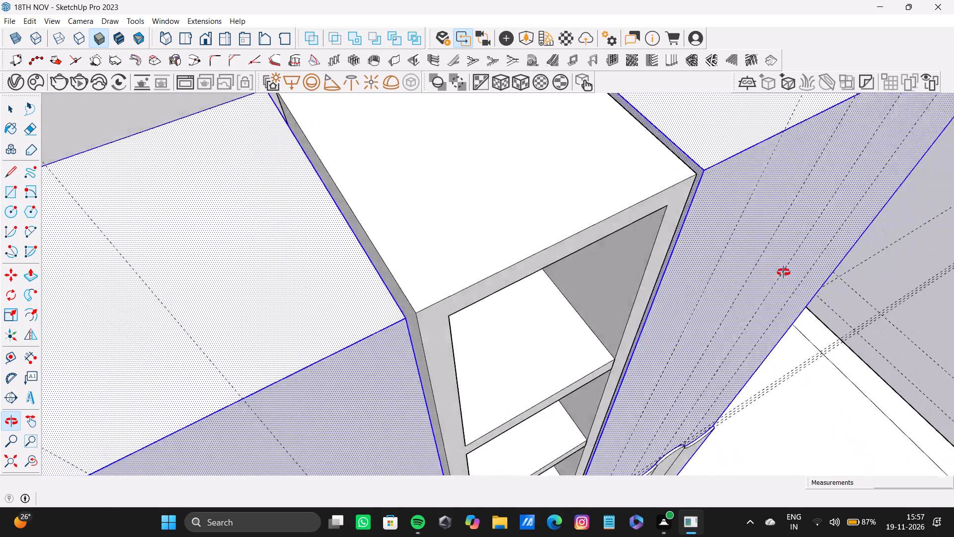
middle_click_drag(784, 272, 658, 211)
scroll(592, 212, "down", 10, "shift")
middle_click_drag(588, 216, 504, 119, "shift")
scroll(496, 166, "down", 4)
middle_click_drag(488, 192, 477, 156)
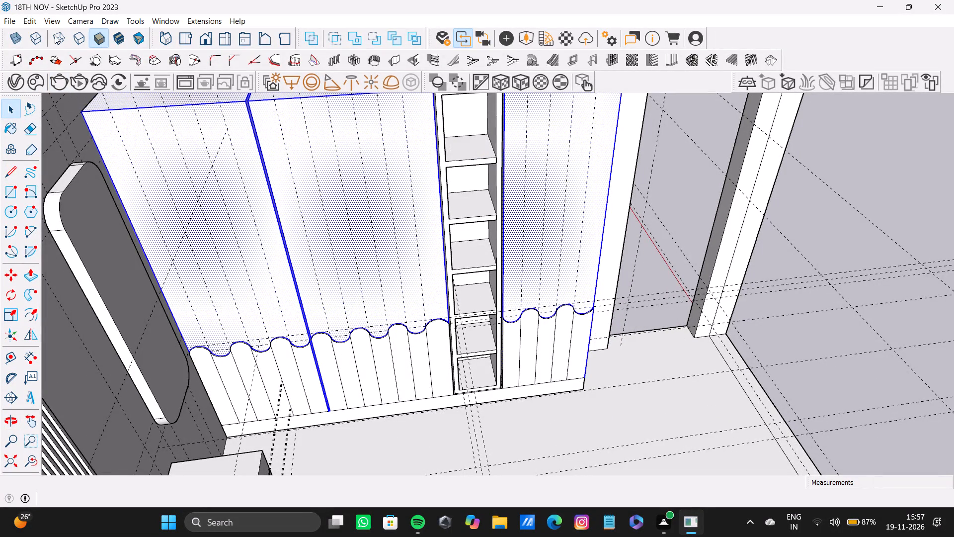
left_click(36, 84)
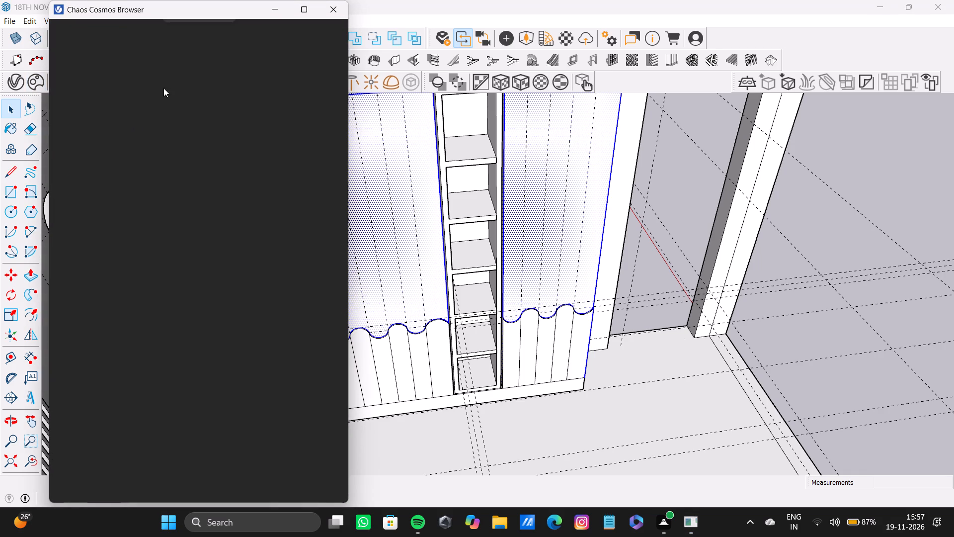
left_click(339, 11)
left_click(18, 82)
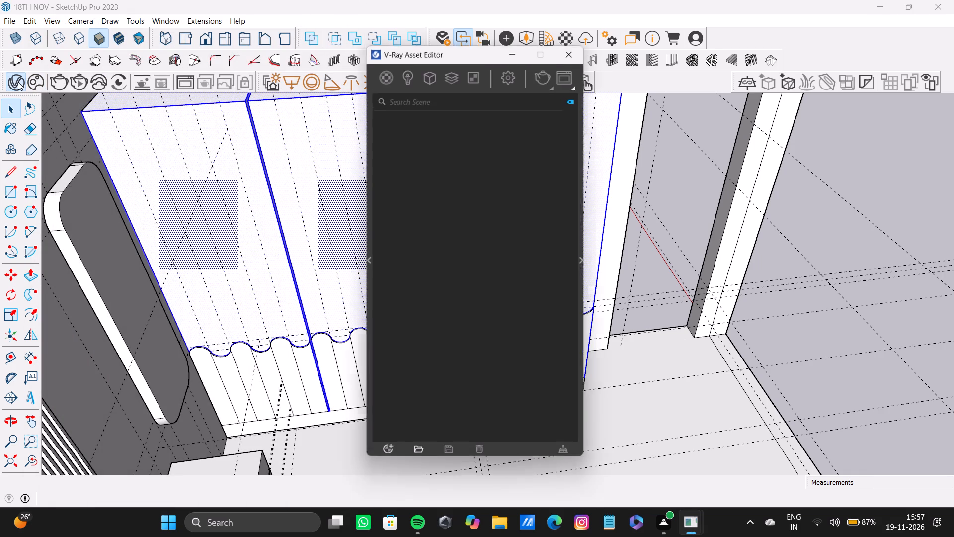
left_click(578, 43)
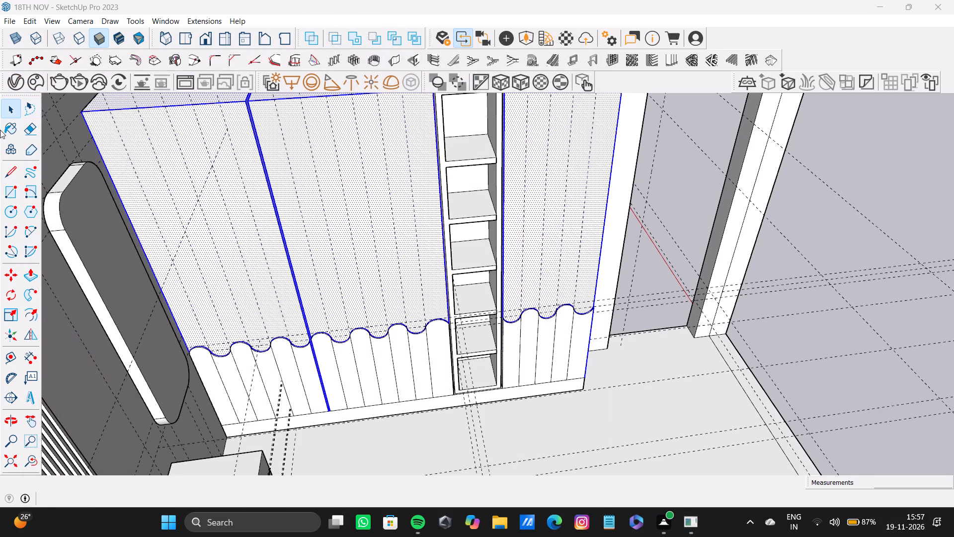
Browse to the Wood flooring category of the online materials in the Chaos Cosmos Browser.
left_click(41, 78)
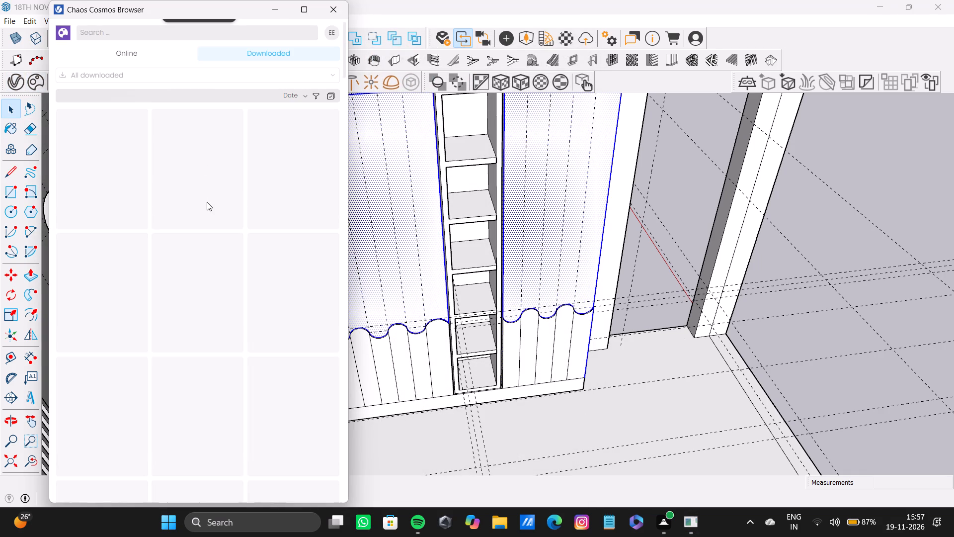
left_click(148, 54)
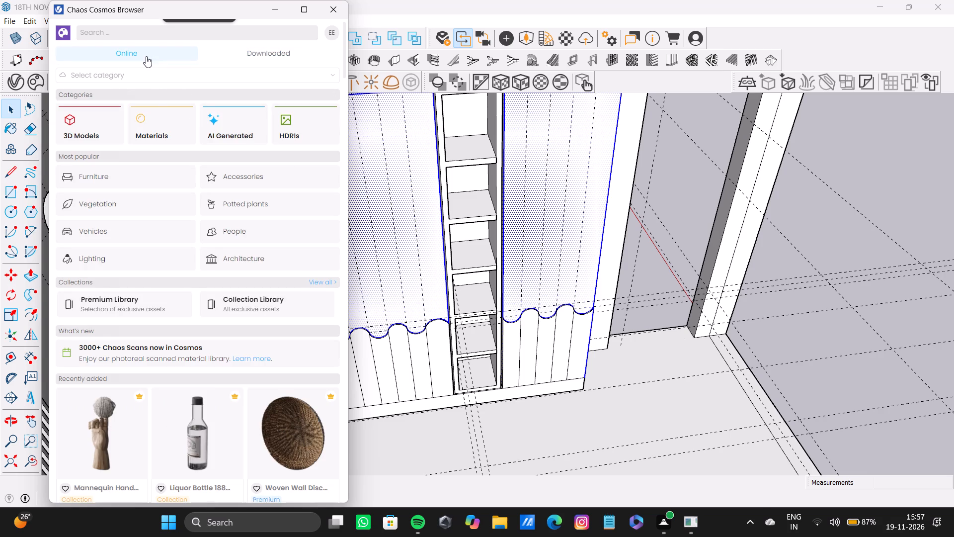
left_click(156, 124)
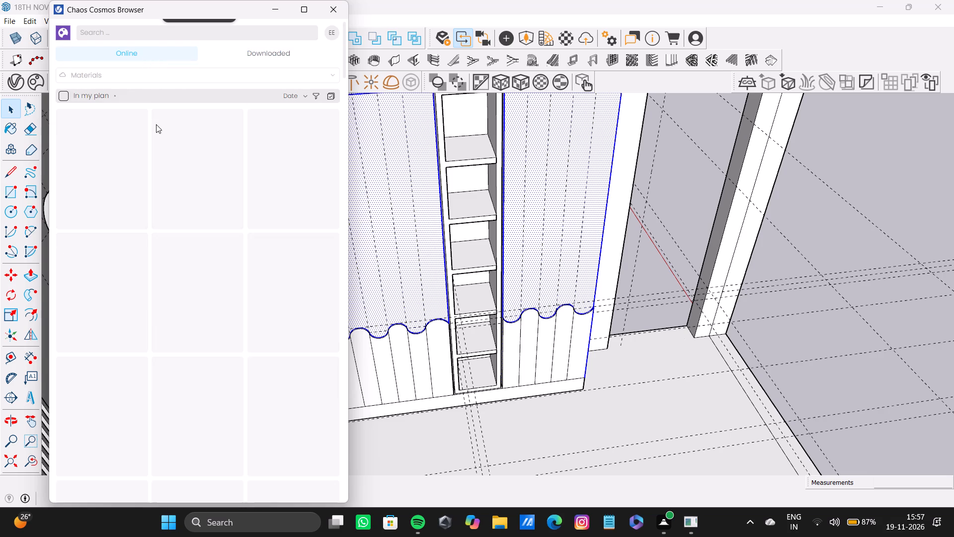
scroll(200, 234, "down", 8)
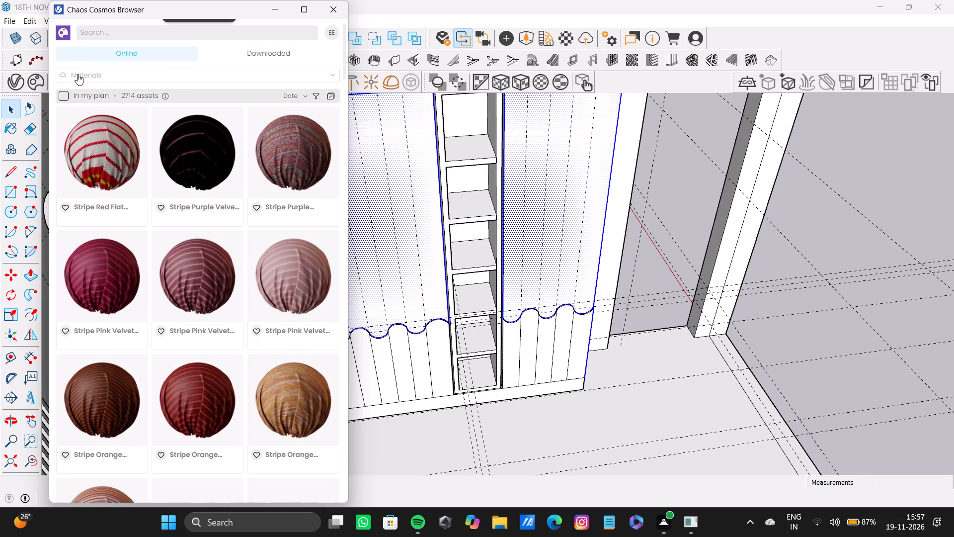
left_click(80, 76)
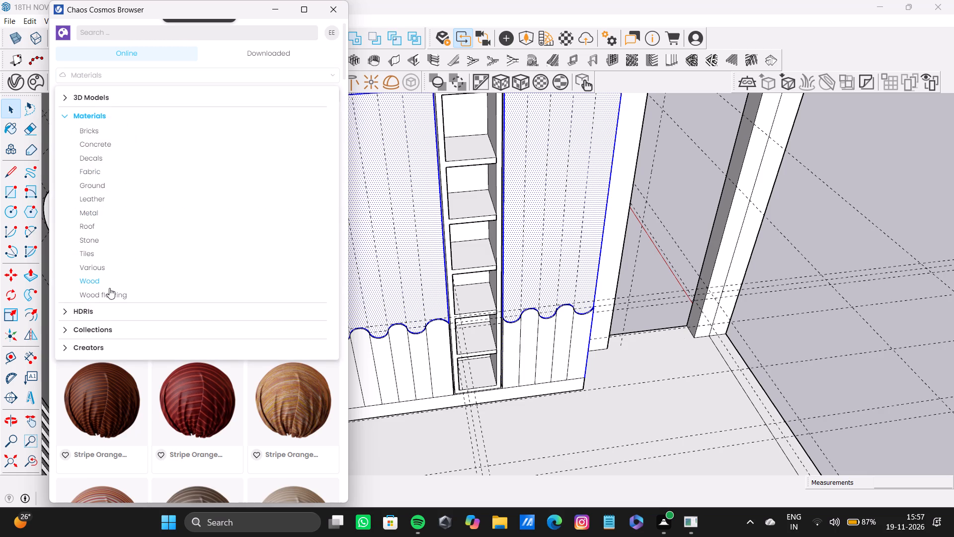
left_click(108, 296)
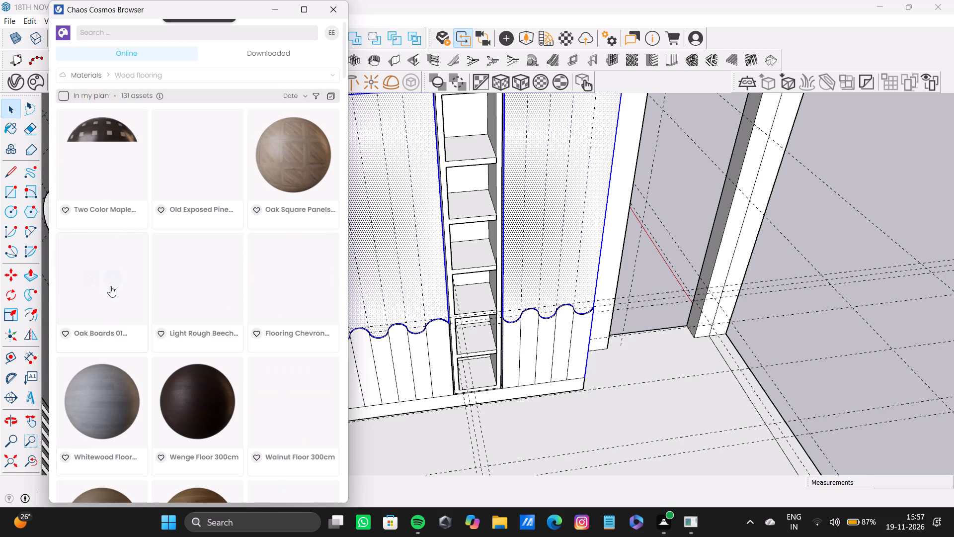
Examine the whole Wood flooring collection for a finish that suits the selected upper wardrobe faces.
scroll(110, 285, "down", 2)
scroll(110, 285, "up", 3)
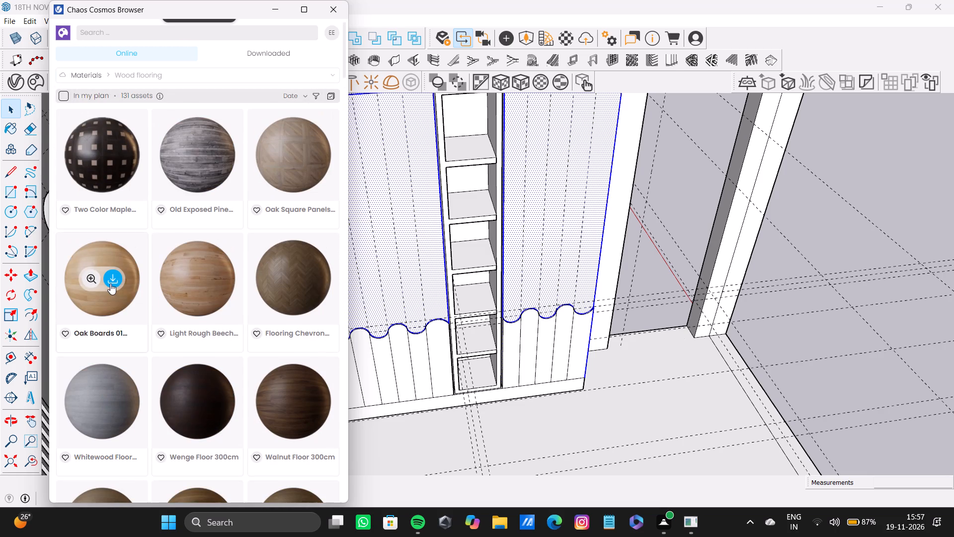
scroll(110, 280, "down", 6)
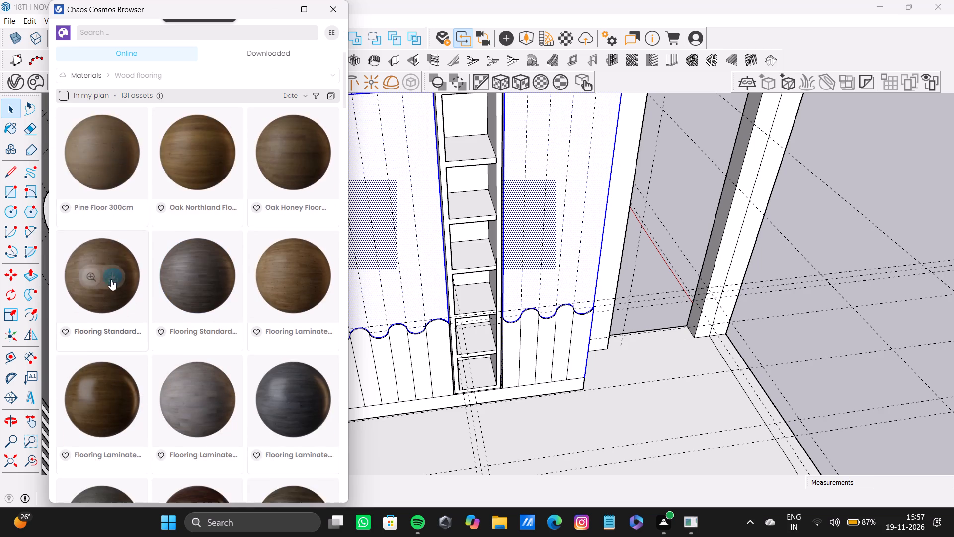
scroll(111, 279, "down", 13)
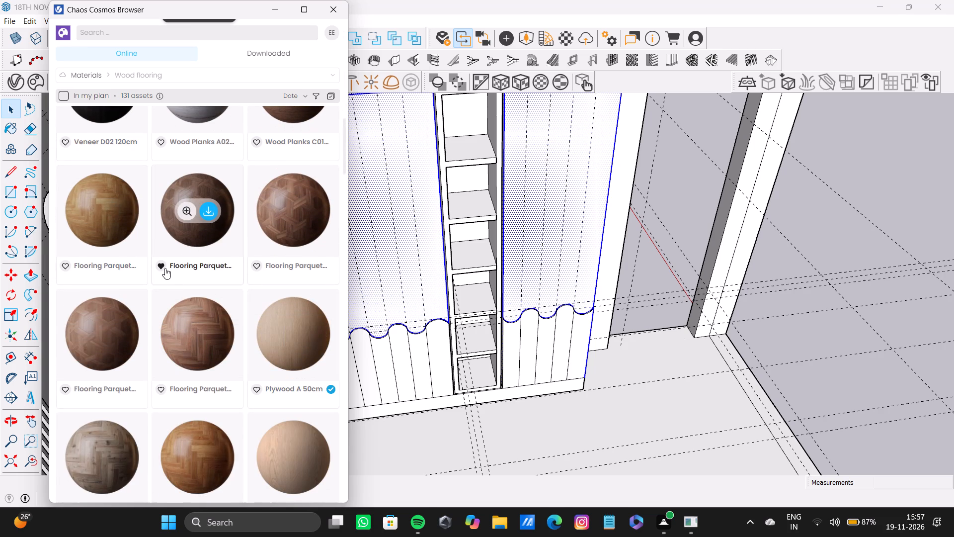
scroll(165, 268, "down", 11)
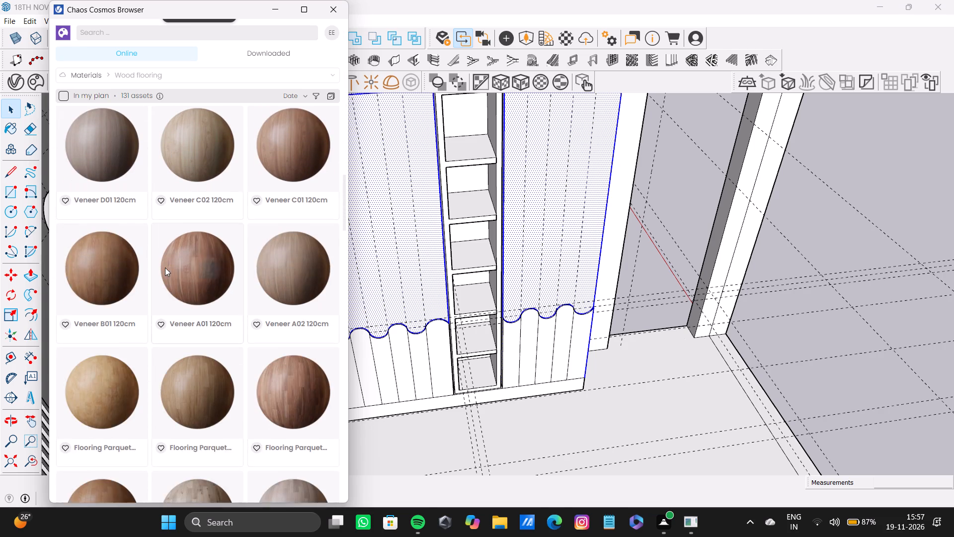
scroll(165, 268, "down", 12)
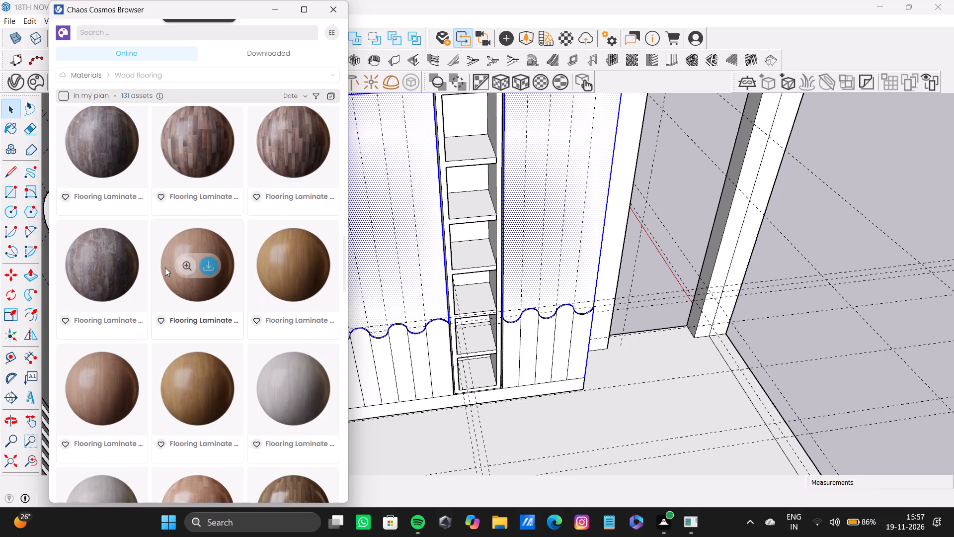
scroll(165, 268, "down", 16)
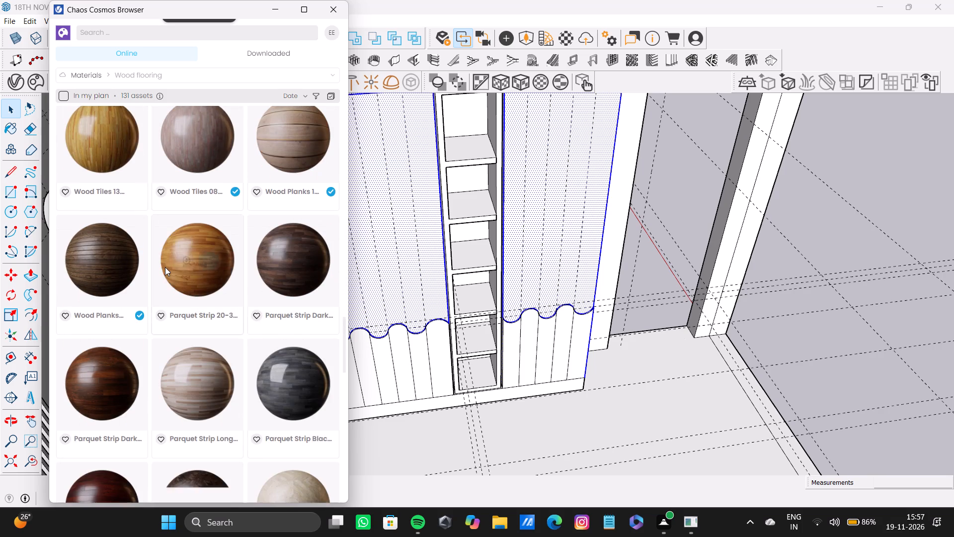
scroll(165, 267, "down", 11)
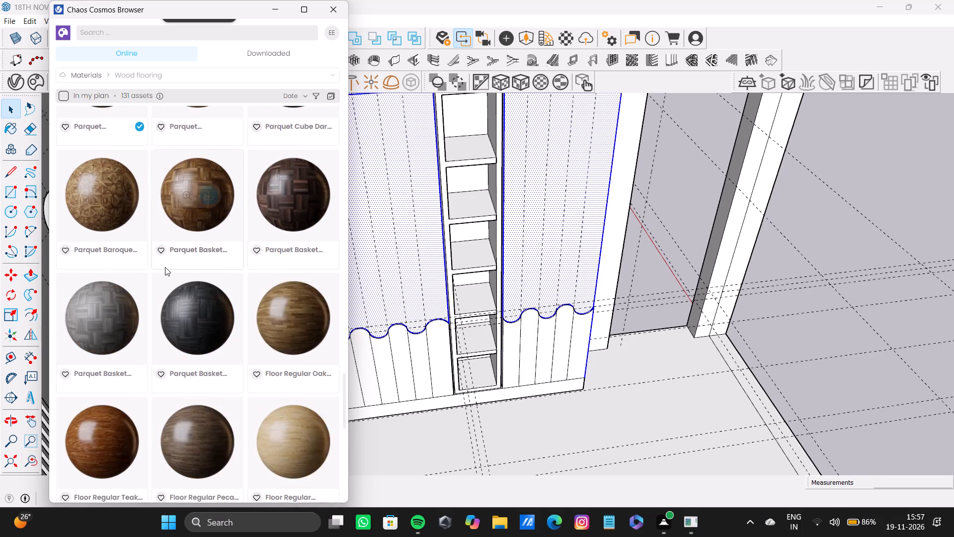
scroll(165, 267, "down", 13)
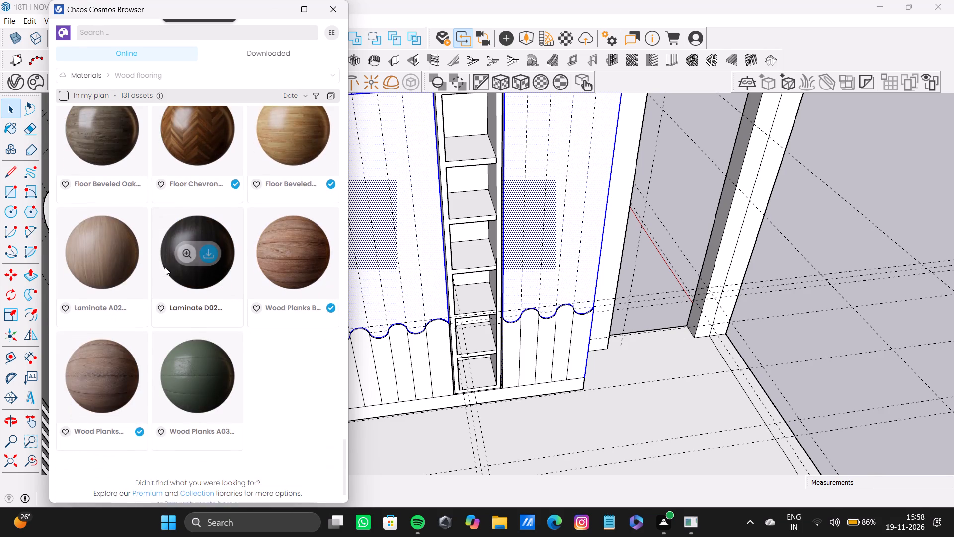
scroll(165, 267, "down", 4)
Review the Wood flooring materials again, comparing the parquet, wood tile, laminate, veneer and plywood finishes for the wardrobe.
scroll(165, 267, "up", 12)
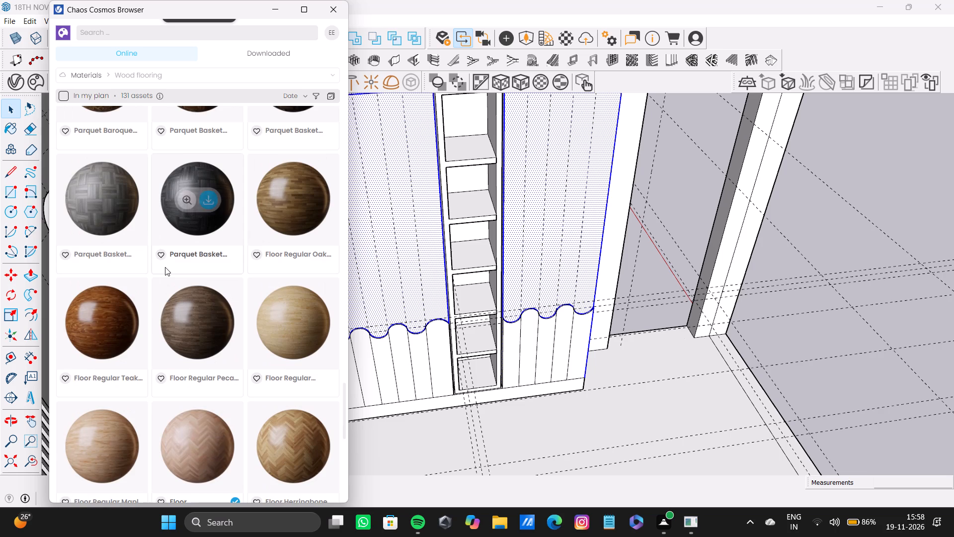
scroll(165, 267, "up", 10)
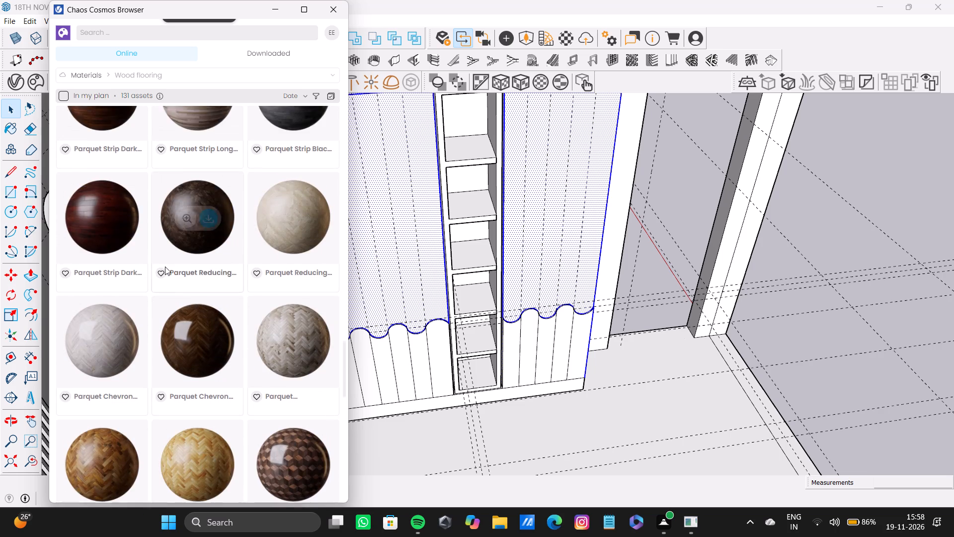
scroll(165, 267, "up", 1)
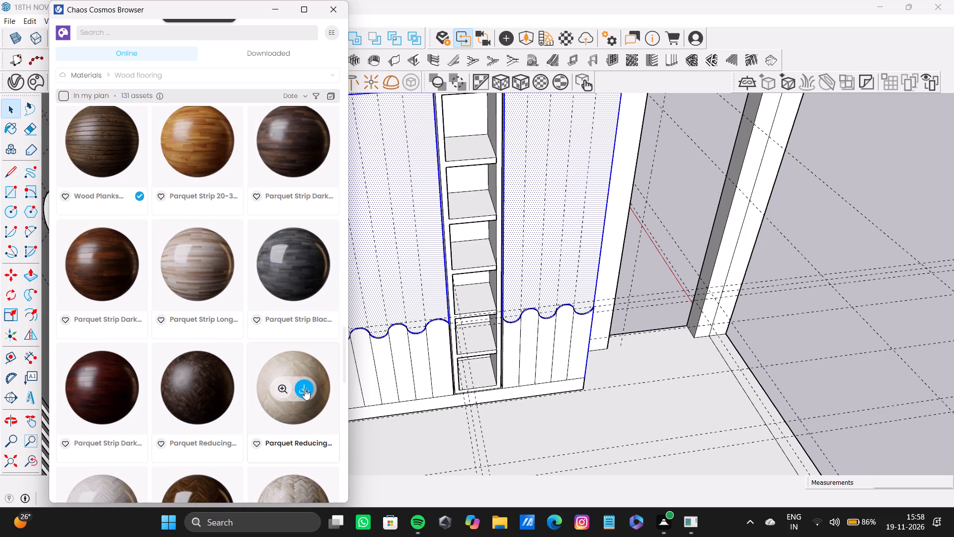
scroll(213, 340, "up", 12)
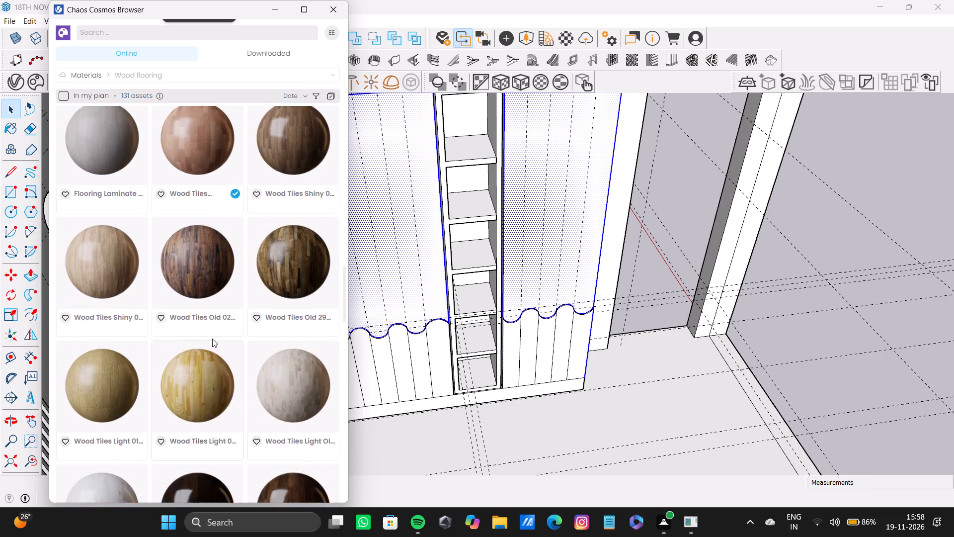
scroll(212, 339, "up", 17)
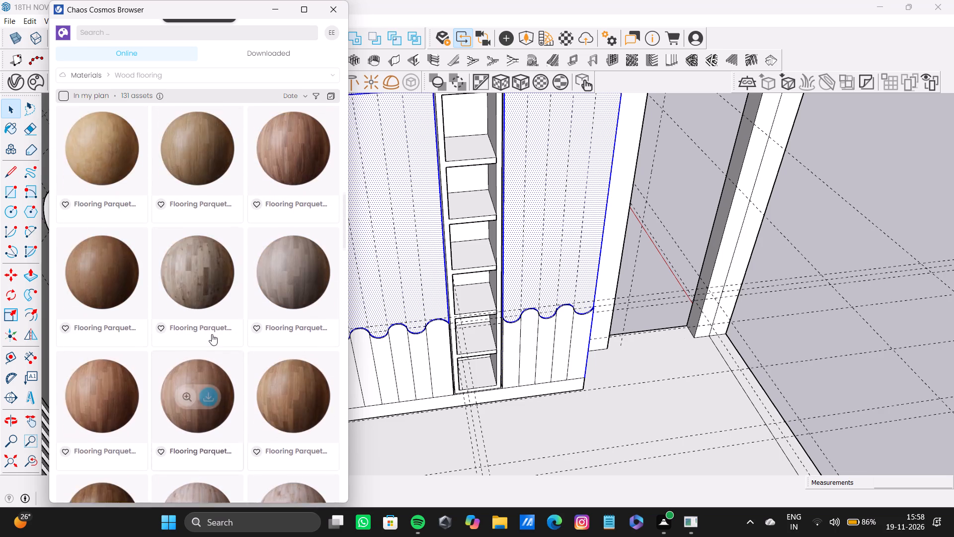
scroll(212, 334, "up", 16)
scroll(212, 333, "up", 6)
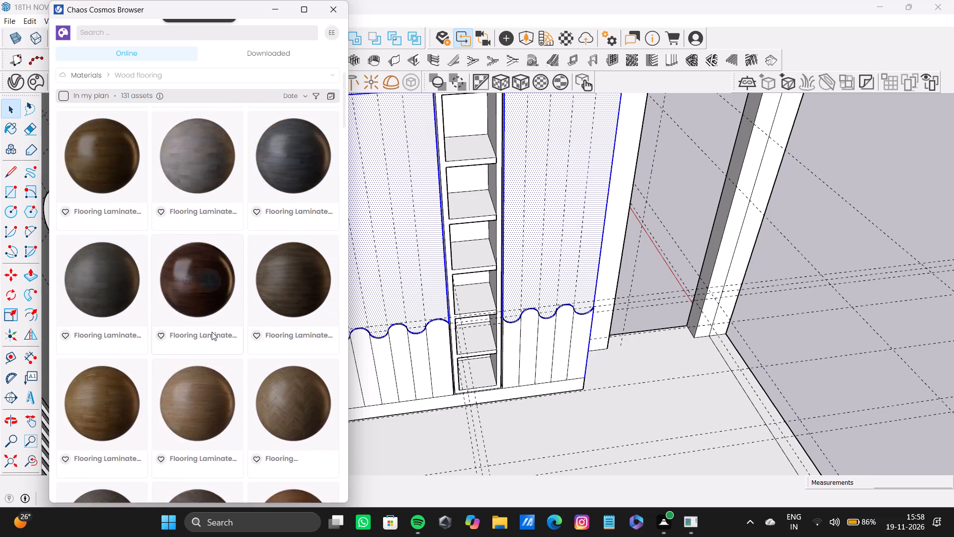
scroll(212, 332, "up", 18)
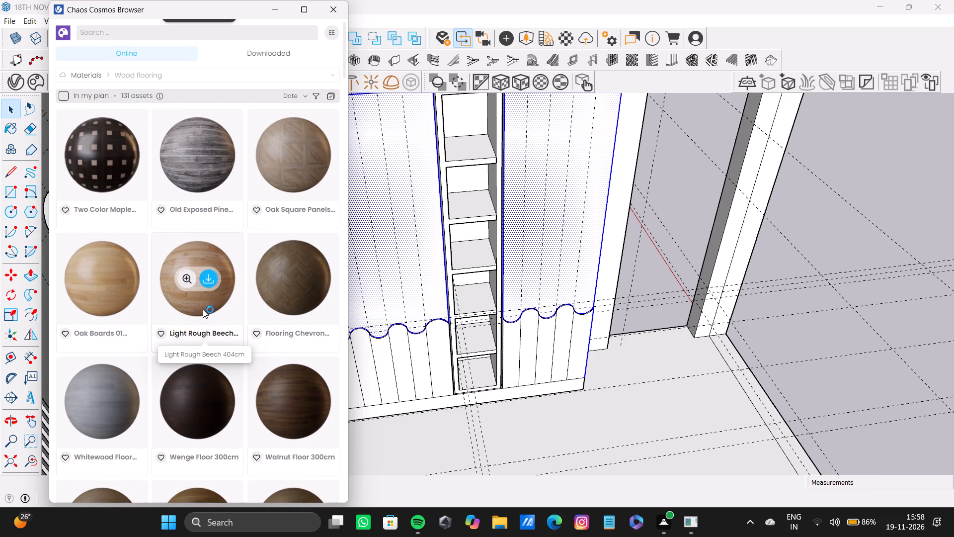
scroll(202, 309, "down", 20)
scroll(202, 309, "down", 7)
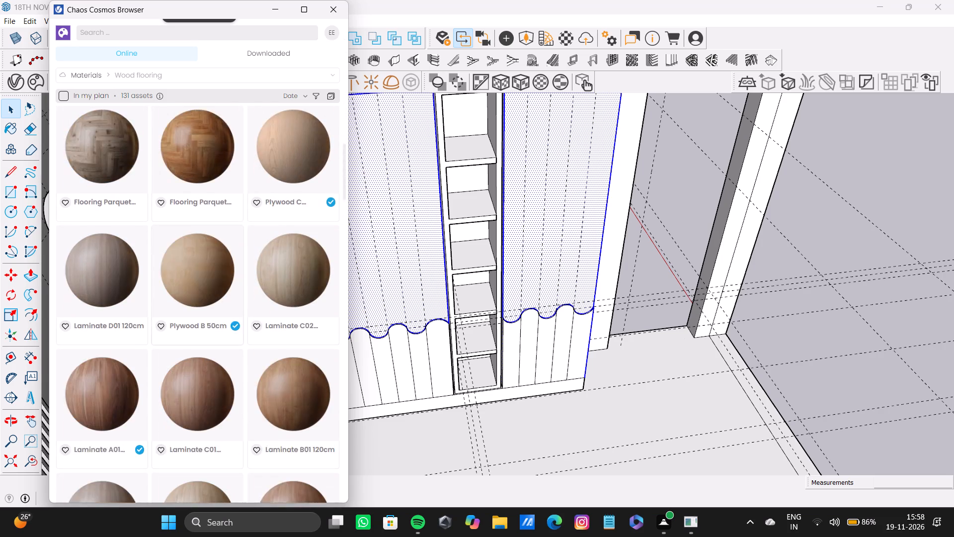
scroll(202, 309, "down", 20)
scroll(202, 309, "down", 7)
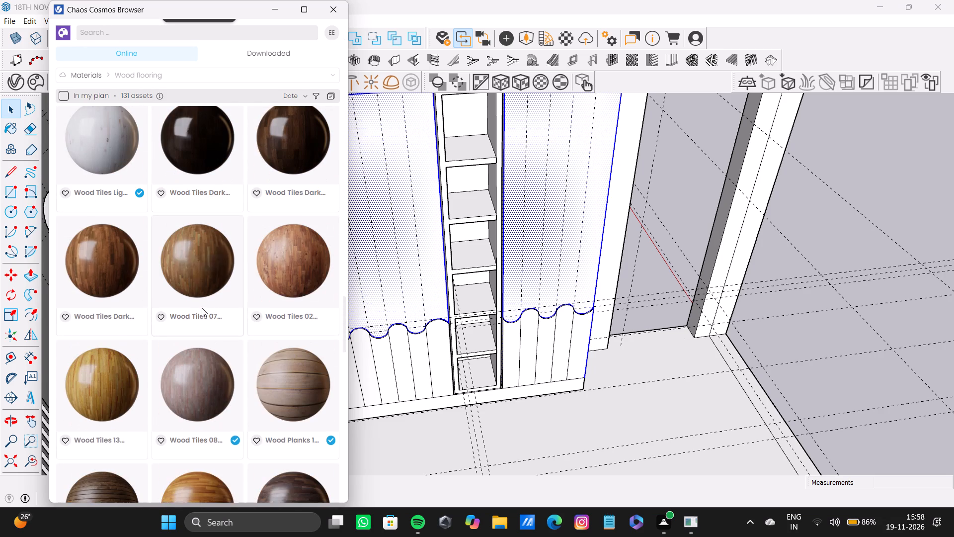
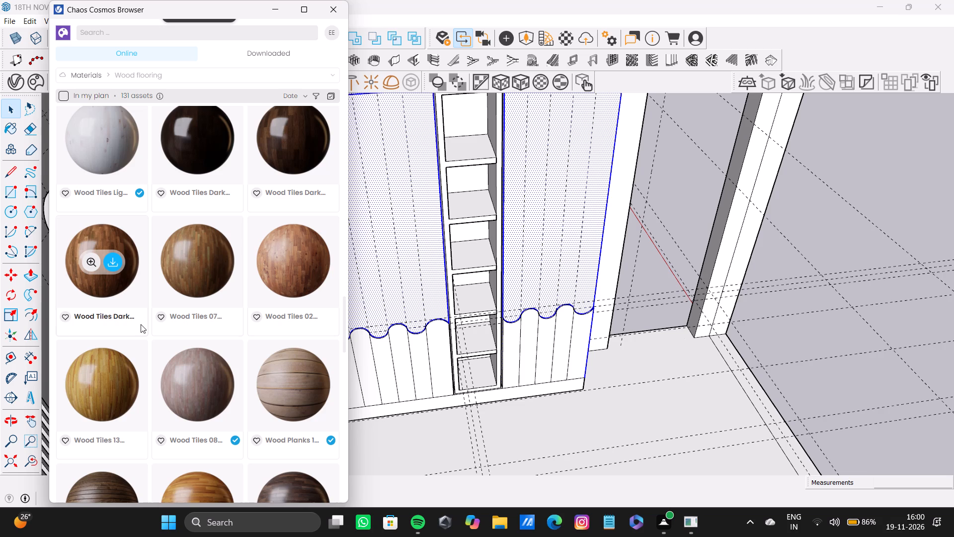
Close the Chaos Cosmos Browser.
left_click(333, 16)
Paint the selected upper wardrobe faces with 0009_Linen from the Colors-Named material collection.
scroll(326, 217, "down", 3)
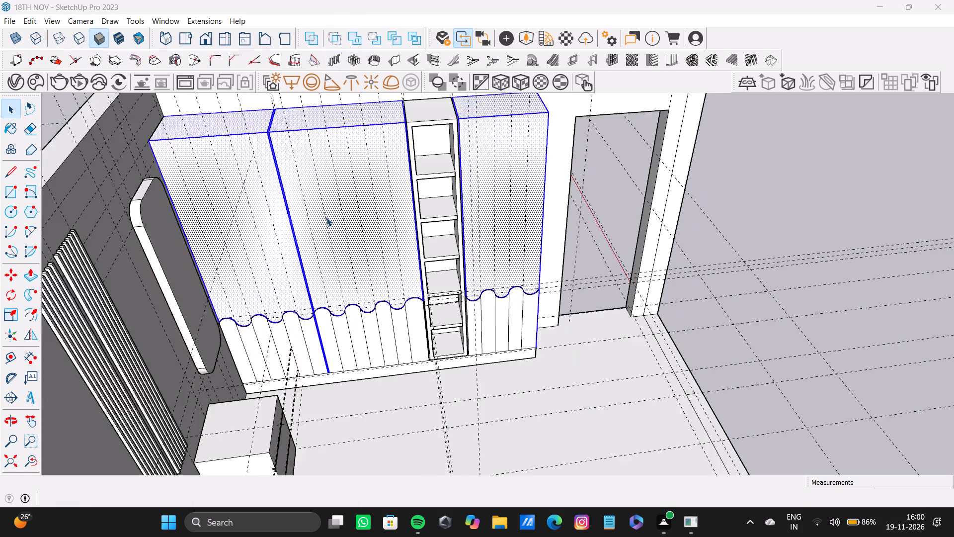
scroll(326, 217, "down", 3)
middle_click_drag(326, 217, 227, 245, "shift")
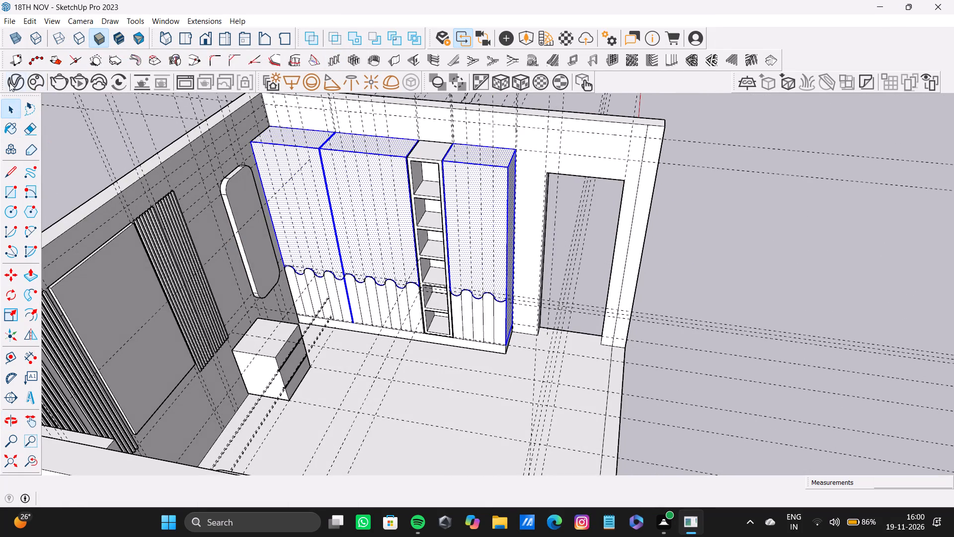
left_click(16, 130)
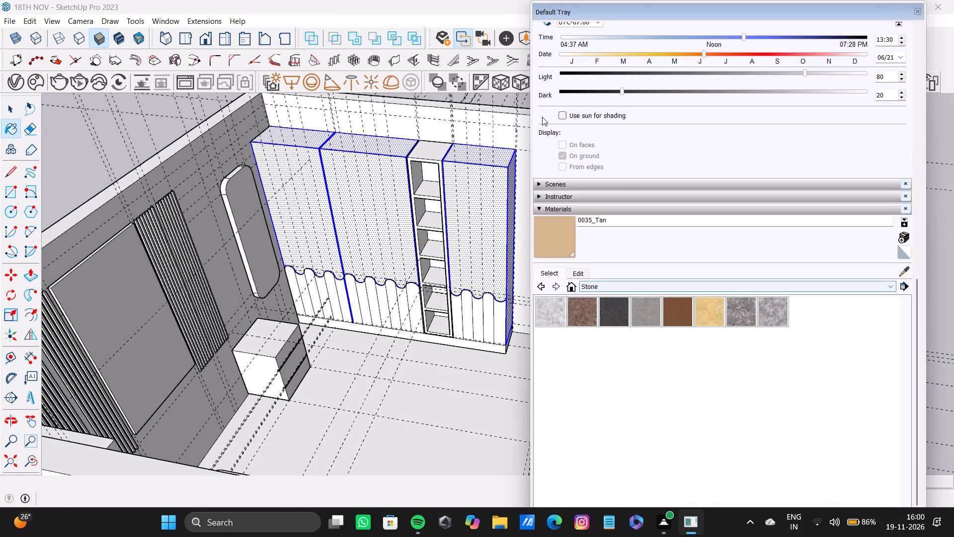
left_click_drag(530, 159, 808, 229)
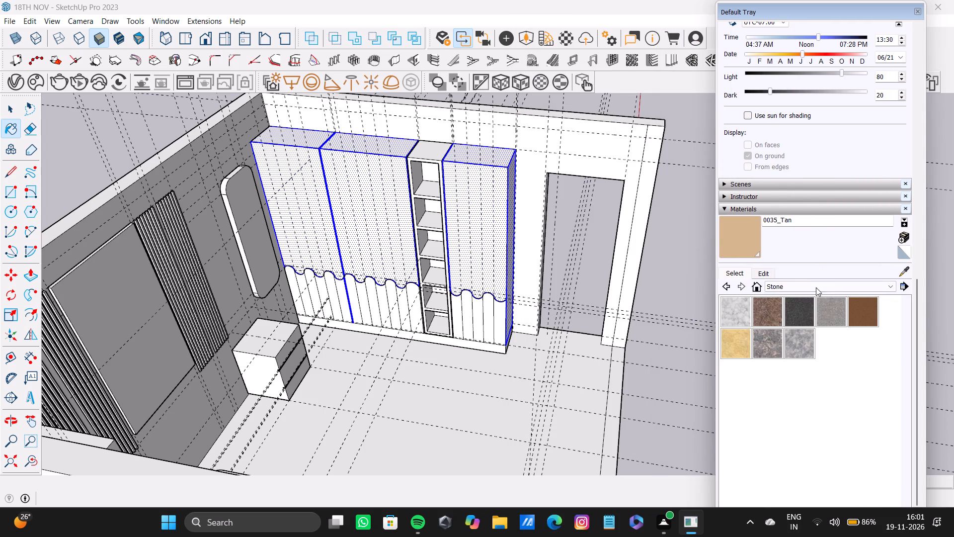
left_click(816, 288)
scroll(836, 324, "down", 2)
scroll(795, 351, "up", 1)
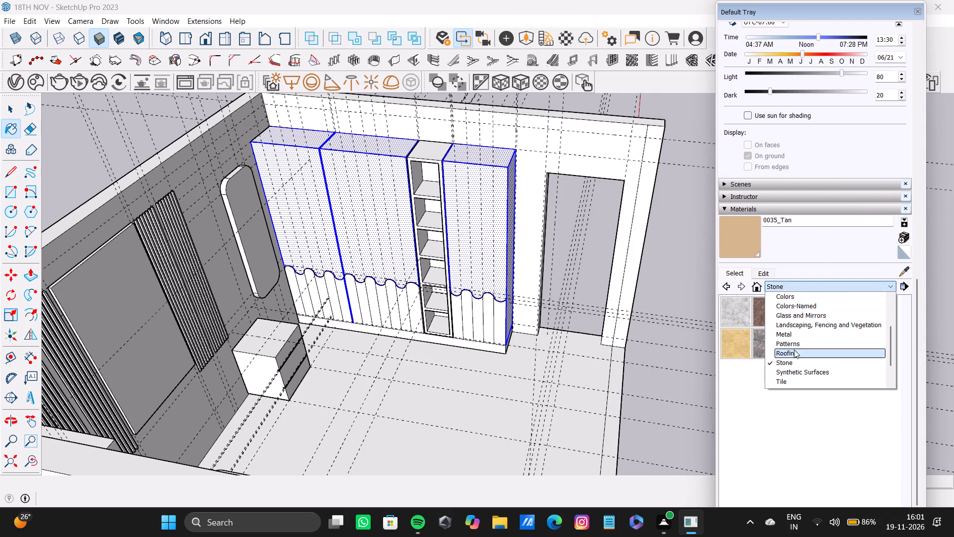
left_click(791, 306)
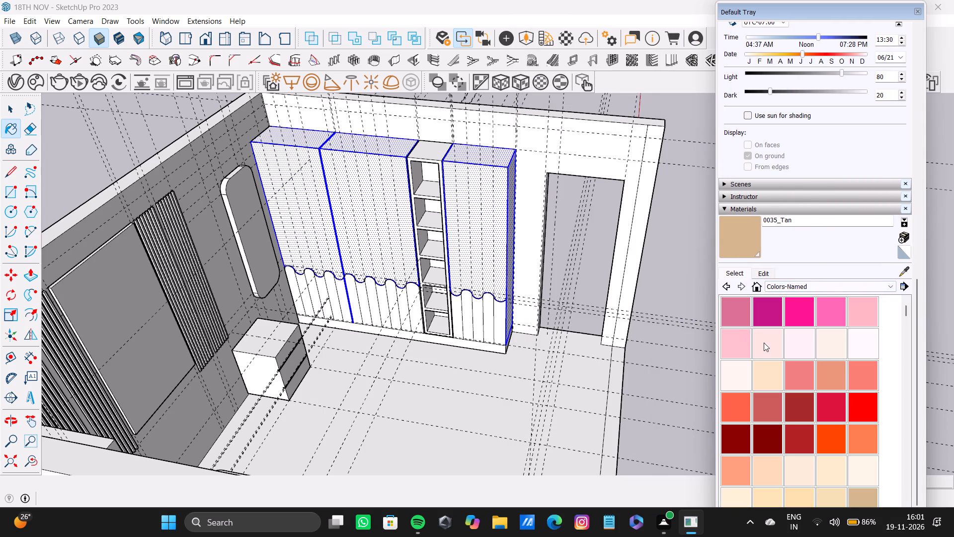
left_click(780, 346)
left_click(820, 347)
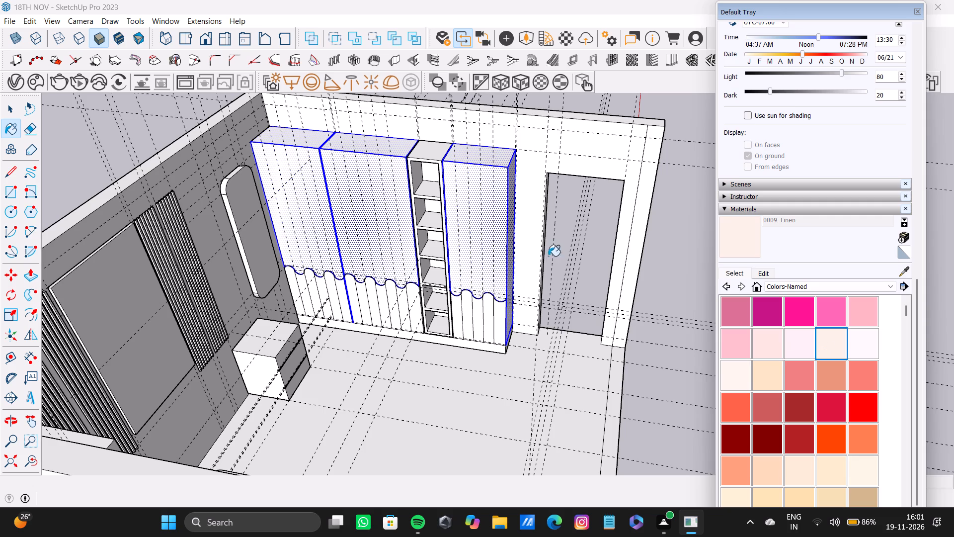
scroll(449, 166, "up", 18)
left_click(488, 179)
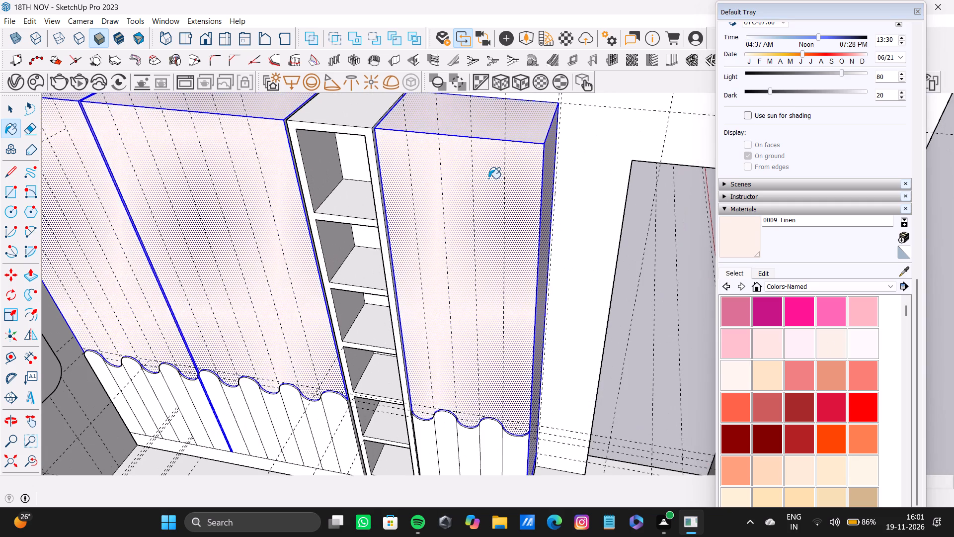
Select all the lower fluted strips on the wardrobe section between the open shelf tower and the doorway.
scroll(488, 179, "down", 8)
middle_click_drag(488, 179, 494, 305, "shift")
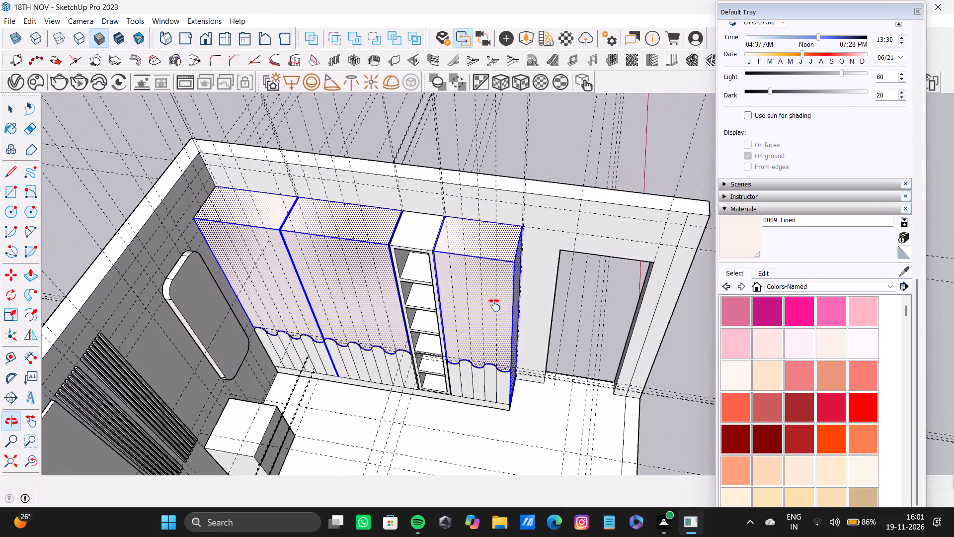
middle_click_drag(494, 305, 420, 169, "shift")
scroll(496, 304, "up", 2)
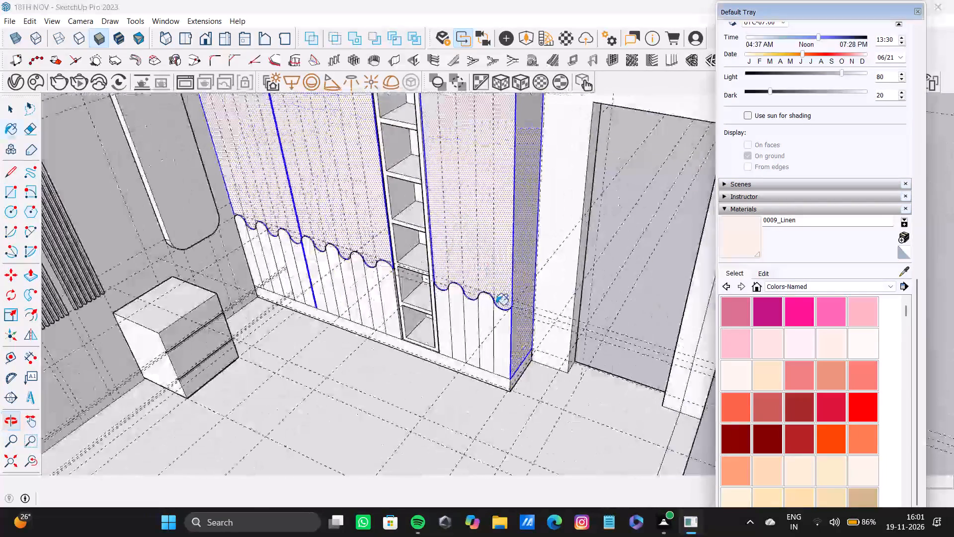
scroll(496, 305, "up", 5)
key("space")
double_click(494, 333)
scroll(497, 320, "up", 3)
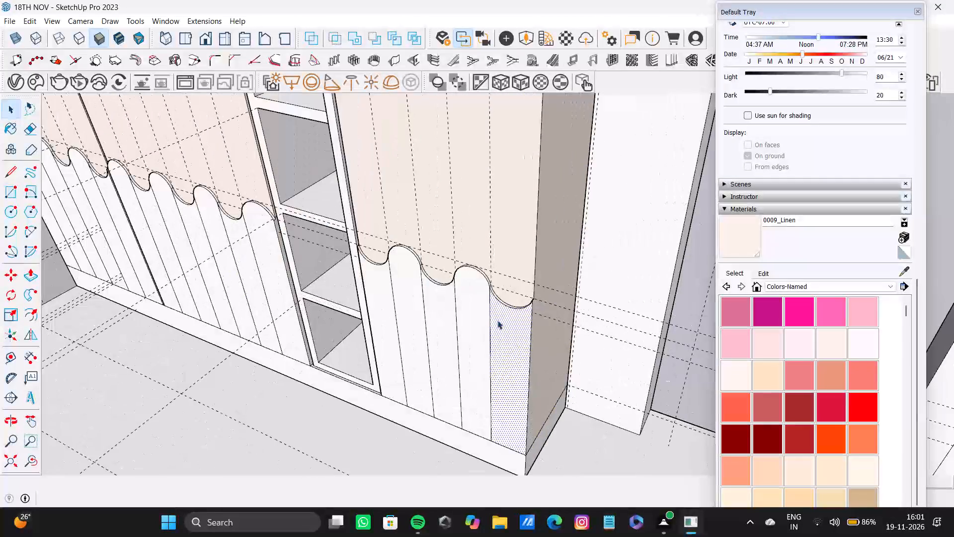
scroll(497, 320, "up", 20)
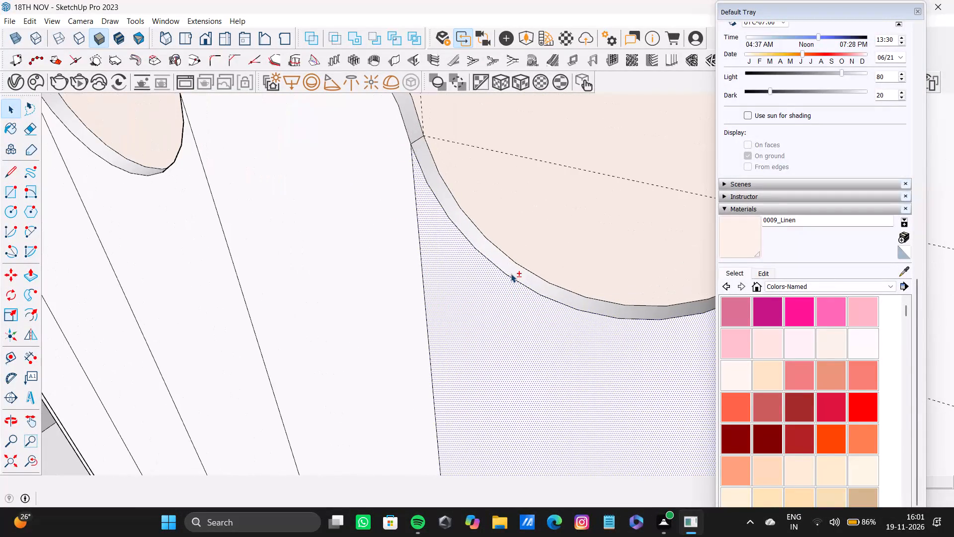
double_click(352, 208, "shift")
scroll(352, 208, "down", 8, "shift")
middle_click_drag(352, 208, 521, 239, "shift")
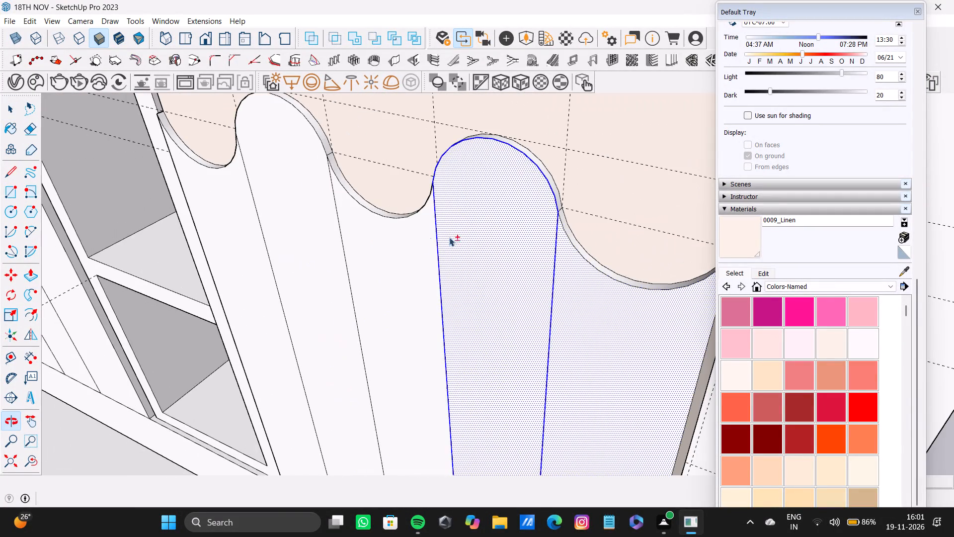
double_click(377, 249, "shift")
double_click(300, 220, "shift")
double_click(218, 222, "shift")
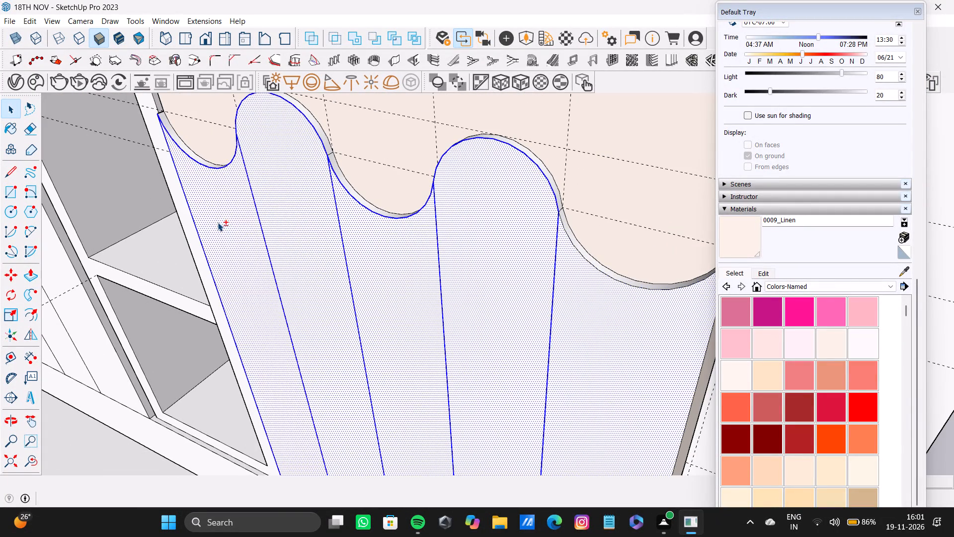
Add the lower fluted strips of the middle wardrobe section, from the shelf tower to the door joint, to the selection.
scroll(218, 222, "down", 4, "shift")
middle_click_drag(218, 223, 559, 313, "shift")
scroll(310, 217, "up", 4, "shift")
double_click(337, 206, "shift")
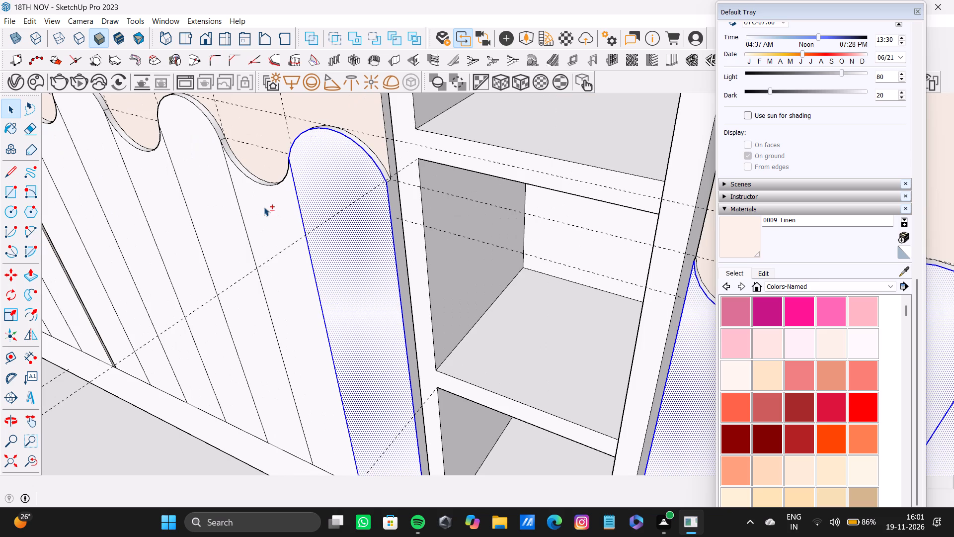
double_click(264, 208, "shift")
double_click(204, 199, "shift")
double_click(153, 188, "shift")
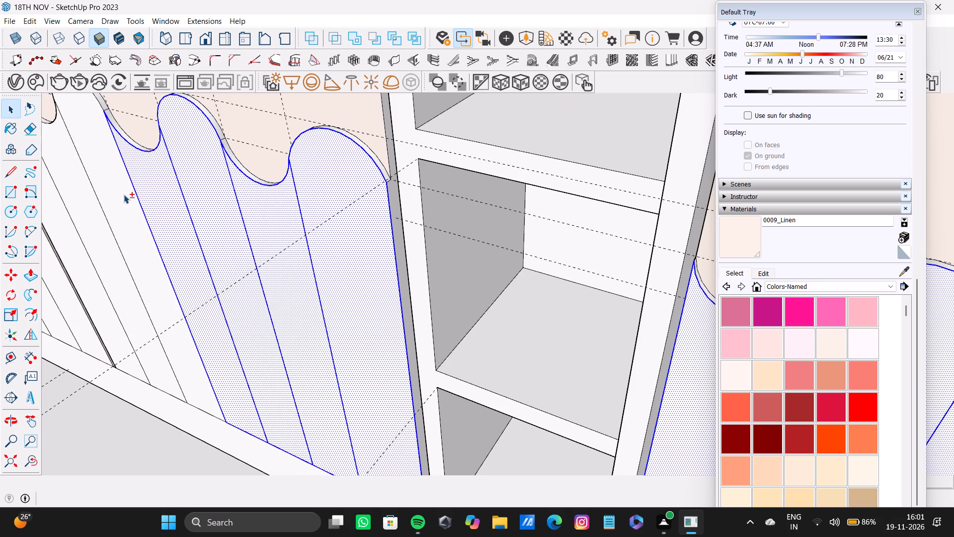
double_click(122, 195, "shift")
scroll(121, 195, "up", 1, "shift")
middle_click_drag(121, 195, 373, 262, "shift")
double_click(300, 250, "shift")
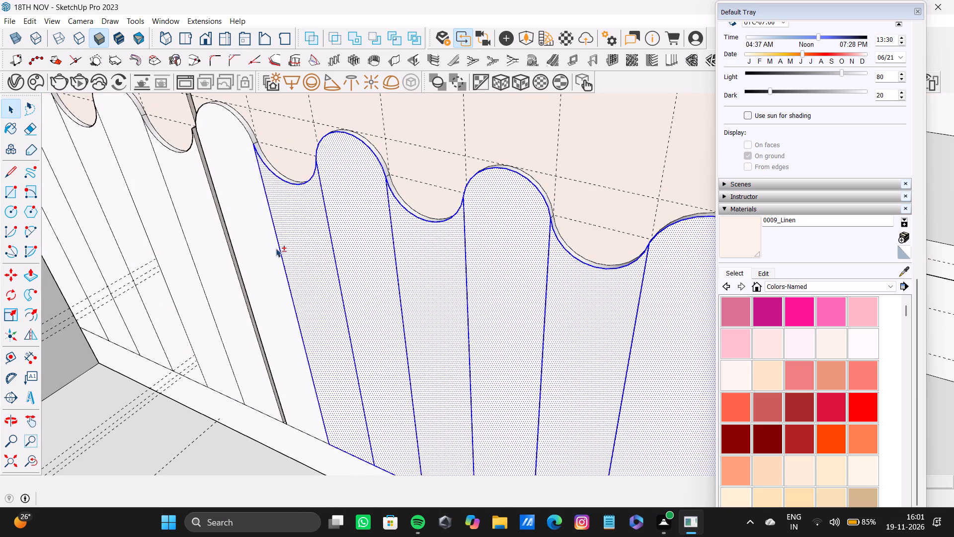
double_click(257, 252, "shift")
Add the lower fluted strips of the end wardrobe section, from the door joint to the dark side wall, to the selection.
double_click(201, 249, "shift")
double_click(170, 239, "shift")
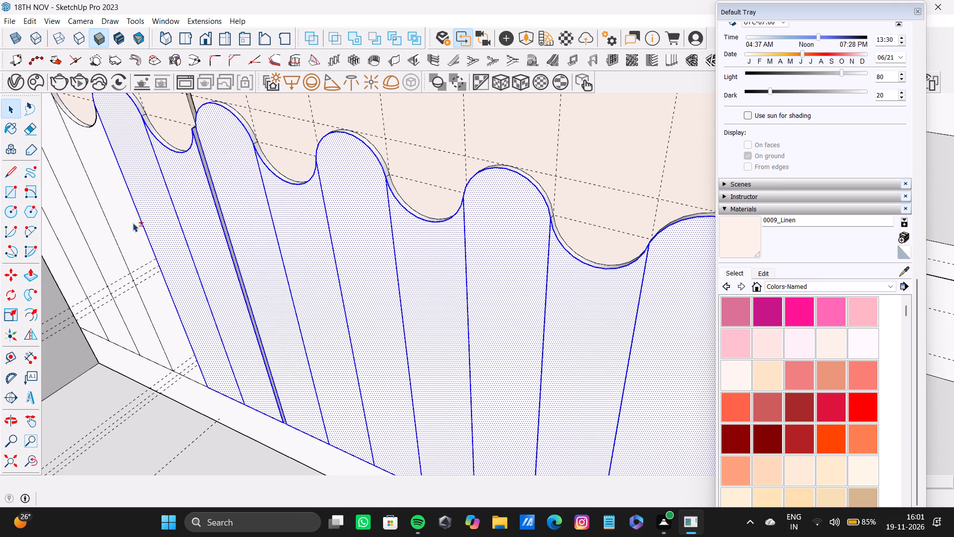
left_click(108, 218, "shift")
double_click(120, 214, "shift")
left_click(94, 219, "shift")
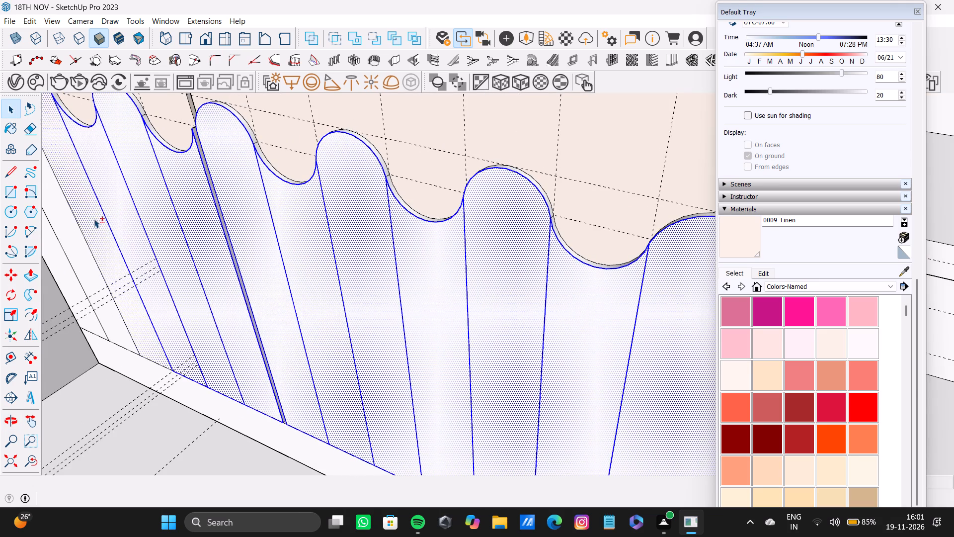
left_click(94, 219, "shift")
middle_click_drag(112, 217, 380, 277, "shift")
double_click(336, 243, "shift")
double_click(304, 240, "shift")
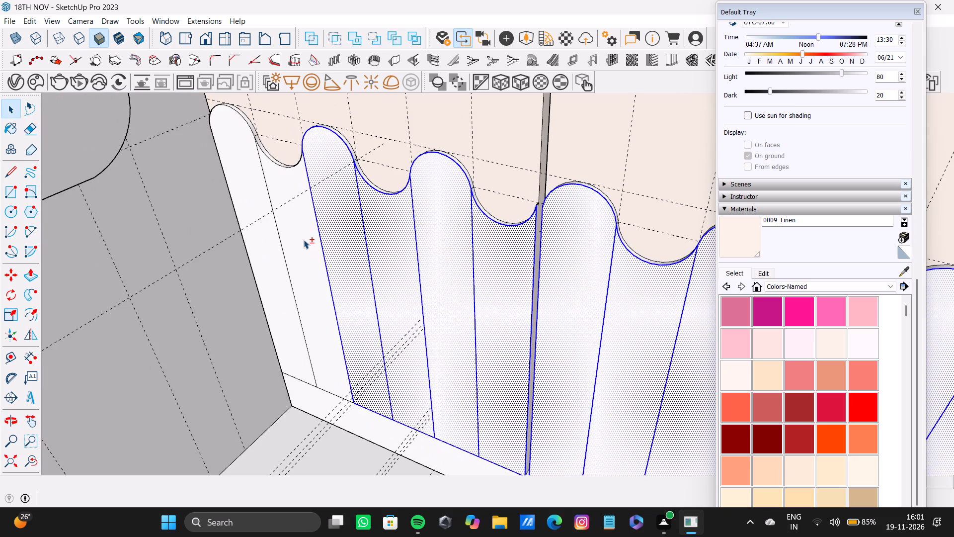
double_click(258, 247, "shift")
Add the narrow curved edge faces along the scalloped tops of the end section's strips to the selection.
scroll(269, 152, "up", 8, "shift")
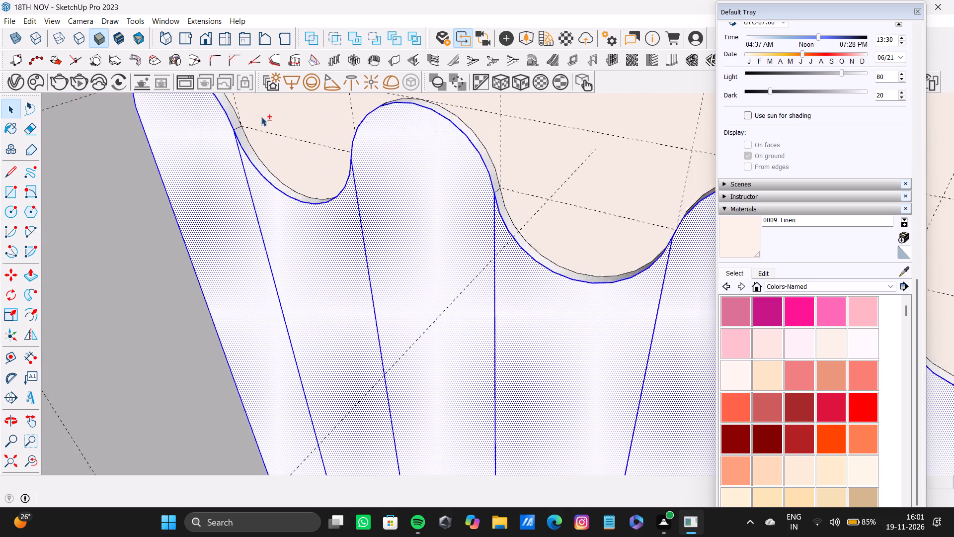
scroll(261, 117, "up", 9, "shift")
double_click(220, 125, "shift")
left_click(236, 173, "shift")
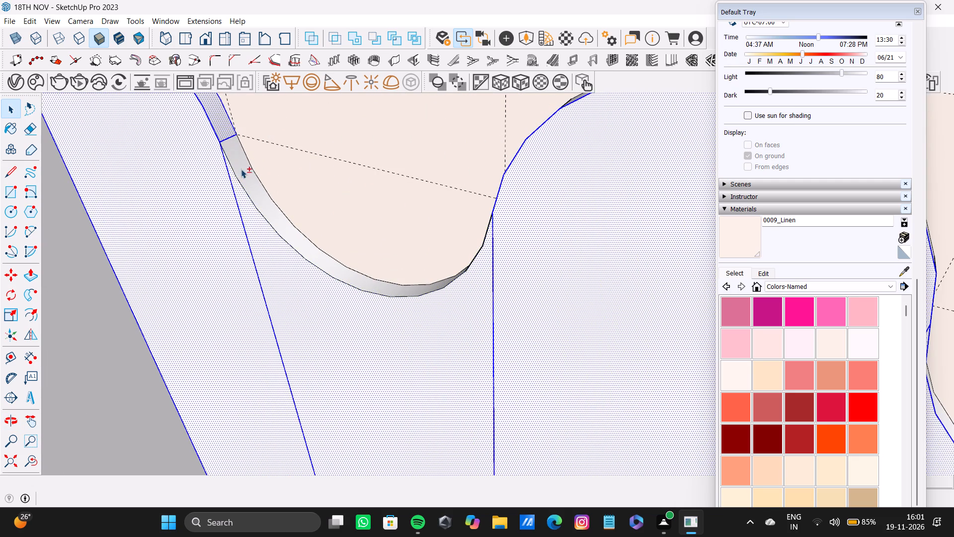
double_click(243, 168, "shift")
scroll(337, 221, "down", 9, "shift")
middle_click_drag(533, 219, 506, 389, "shift")
scroll(508, 329, "up", 3)
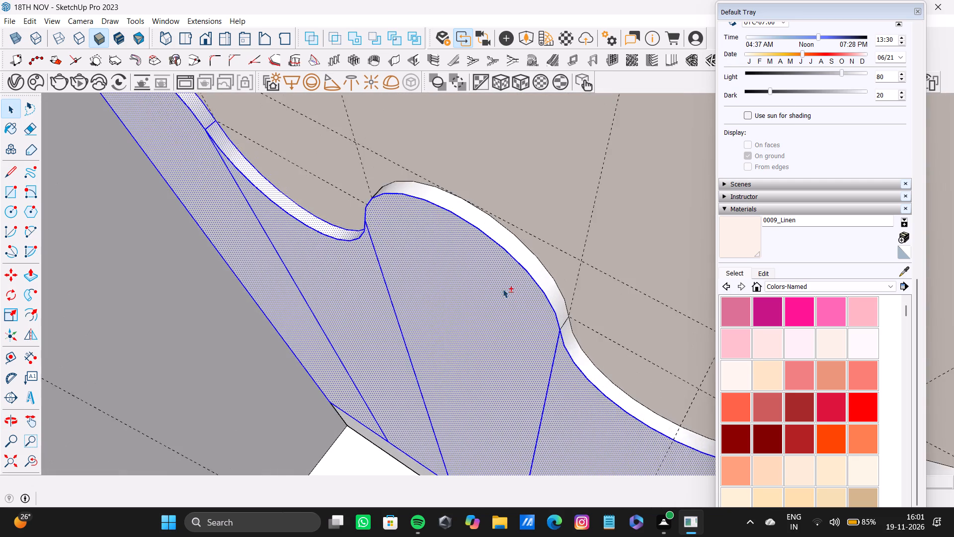
scroll(503, 289, "up", 3)
double_click(504, 242, "shift")
double_click(589, 374, "shift")
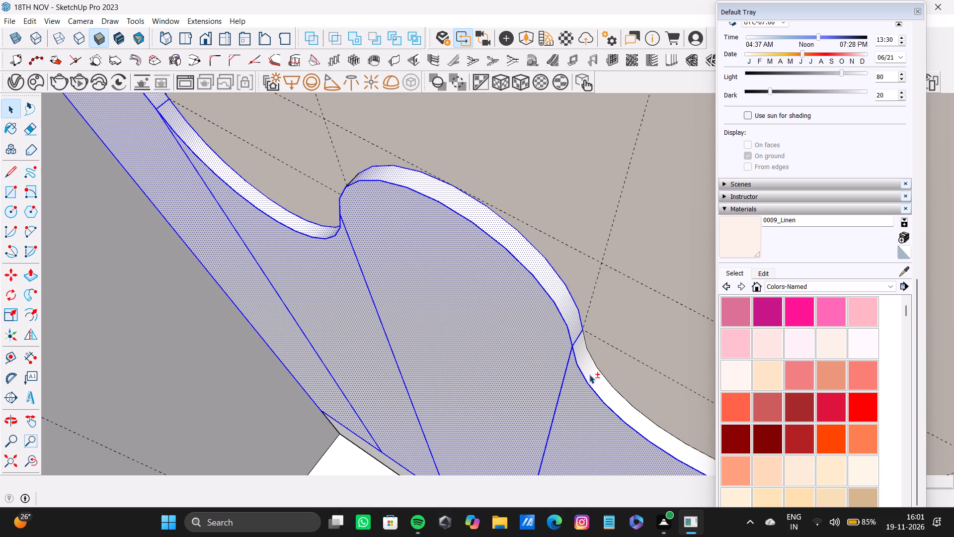
scroll(590, 374, "down", 20, "shift")
scroll(590, 374, "down", 1, "shift")
middle_click_drag(587, 368, 450, 255, "shift")
scroll(538, 290, "up", 15, "shift")
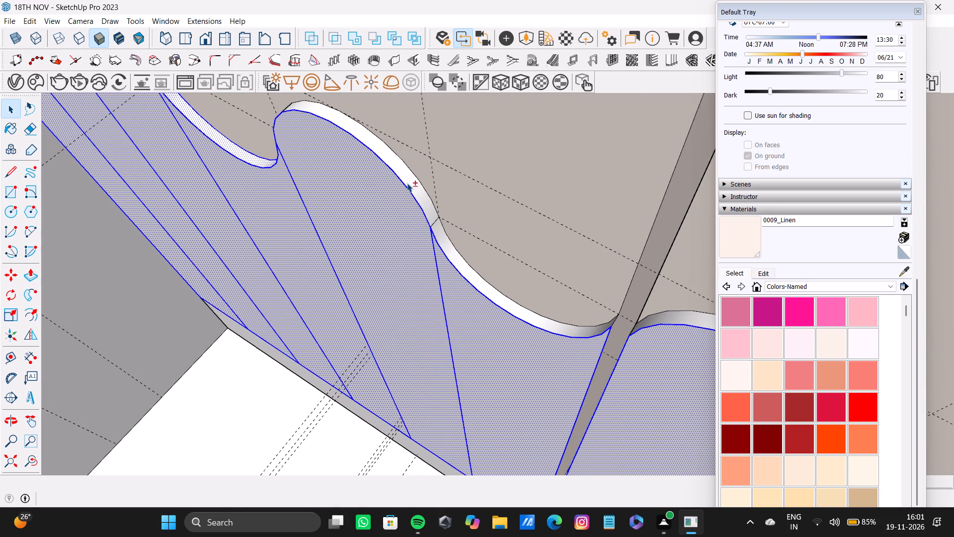
left_click(407, 183, "shift")
left_click(480, 285, "shift")
Add the first three scalloped edge faces of the middle section, starting beside the door joint, to the selection.
scroll(497, 302, "down", 5, "shift")
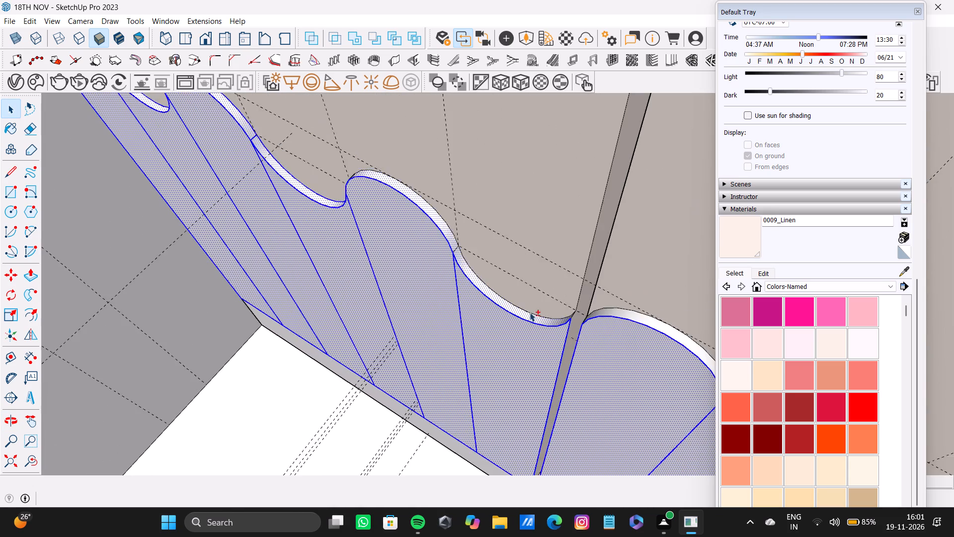
middle_click_drag(529, 311, 441, 265, "shift")
scroll(508, 266, "up", 7, "shift")
left_click(525, 266, "shift")
left_click(537, 263, "shift")
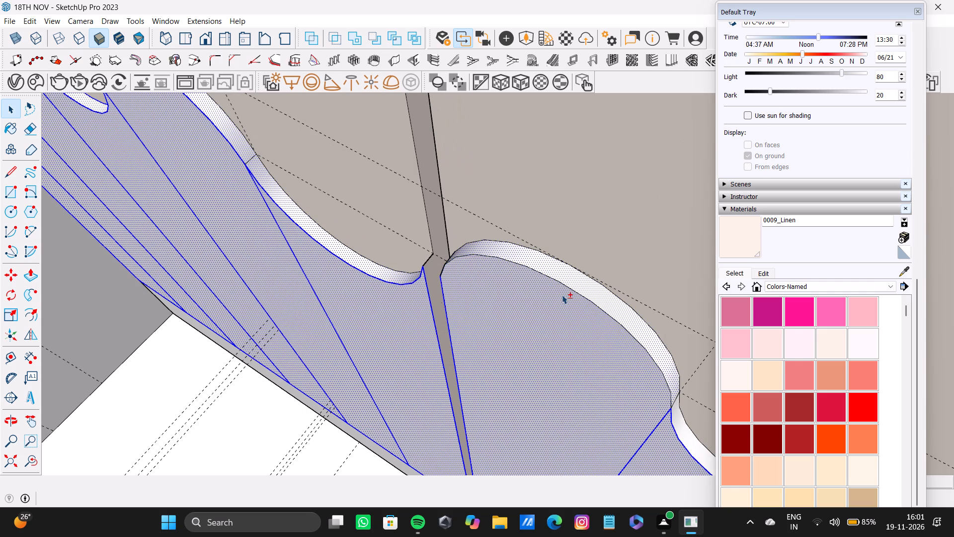
left_click(570, 290, "shift")
scroll(570, 290, "down", 5, "shift")
middle_click_drag(570, 290, 460, 211, "shift")
scroll(612, 301, "up", 3, "shift")
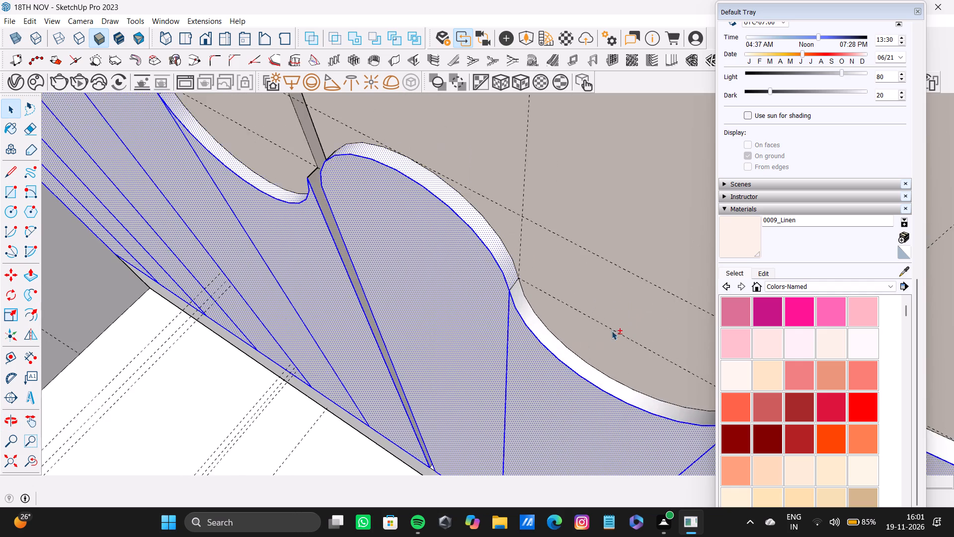
scroll(612, 331, "up", 3, "shift")
left_click(524, 317, "shift")
scroll(524, 319, "down", 12, "shift")
middle_click_drag(521, 321, 389, 252, "shift")
scroll(573, 311, "up", 2, "shift")
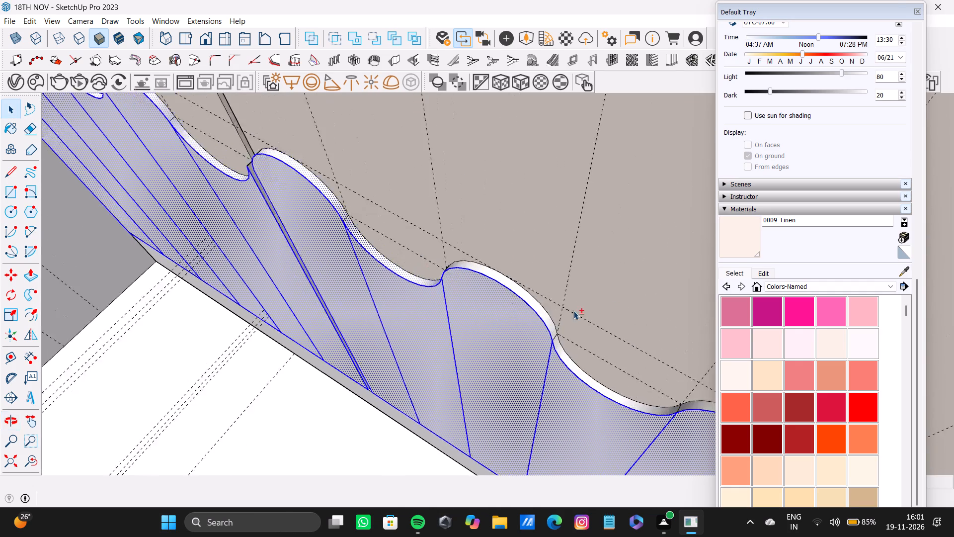
scroll(573, 311, "up", 7, "shift")
left_click(527, 286, "shift")
left_click(527, 293, "shift")
Add the next two scalloped edge faces of the middle wardrobe section, heading towards the shelf tower, to the selection.
scroll(533, 308, "down", 5, "shift")
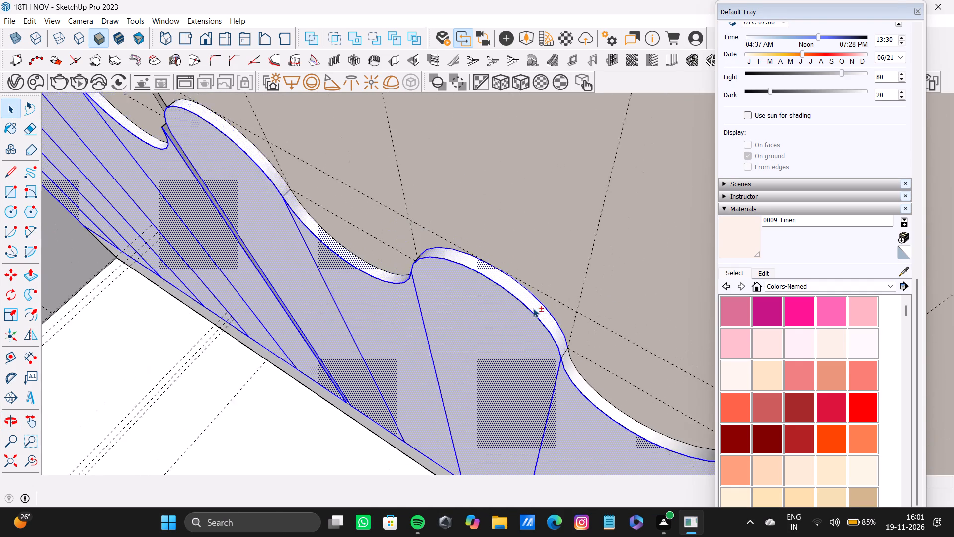
middle_click_drag(533, 308, 412, 60, "shift")
scroll(475, 143, "up", 7, "shift")
left_click(497, 190, "shift")
left_click(499, 202, "shift")
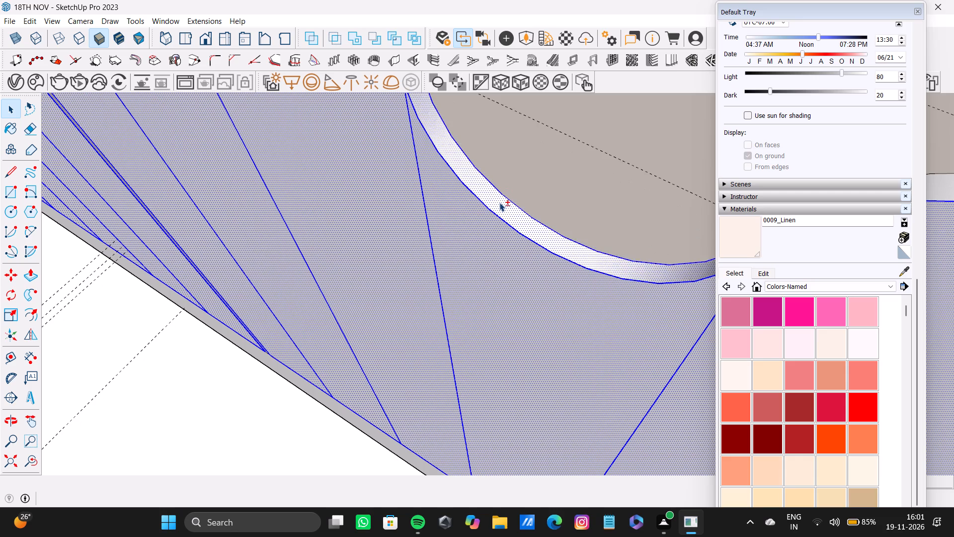
scroll(499, 204, "down", 10, "shift")
middle_click_drag(622, 246, 458, 282, "shift")
scroll(466, 275, "up", 5, "shift")
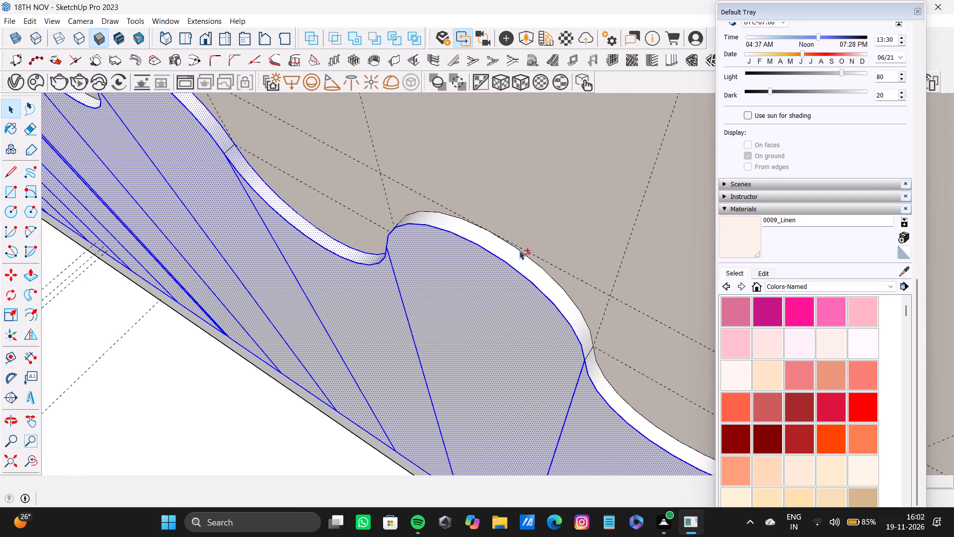
left_click(520, 251, "shift")
left_click(520, 258, "shift")
Add the last two scalloped edge faces of the middle section, ending beside the shelf tower, to the selection.
scroll(519, 260, "down", 5, "shift")
middle_click_drag(530, 265, 389, 167, "shift")
scroll(453, 226, "up", 7, "shift")
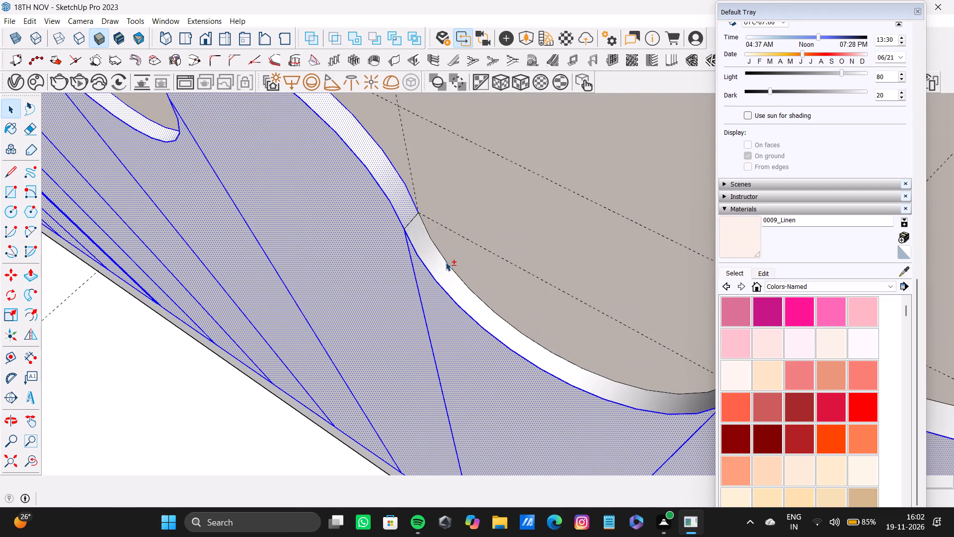
left_click(441, 271, "shift")
left_click(451, 266, "shift")
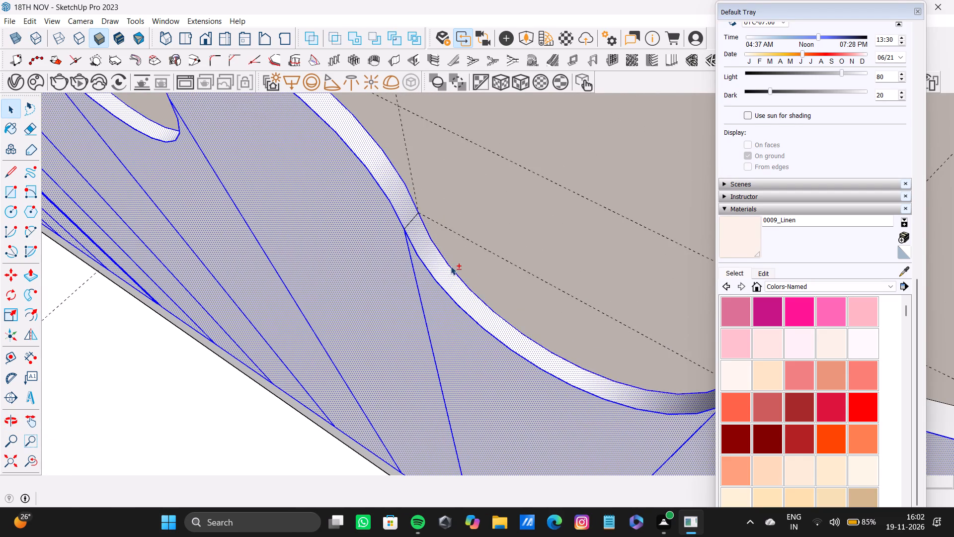
scroll(429, 262, "down", 11, "shift")
middle_click_drag(544, 300, 447, 233, "shift")
scroll(469, 239, "up", 6, "shift")
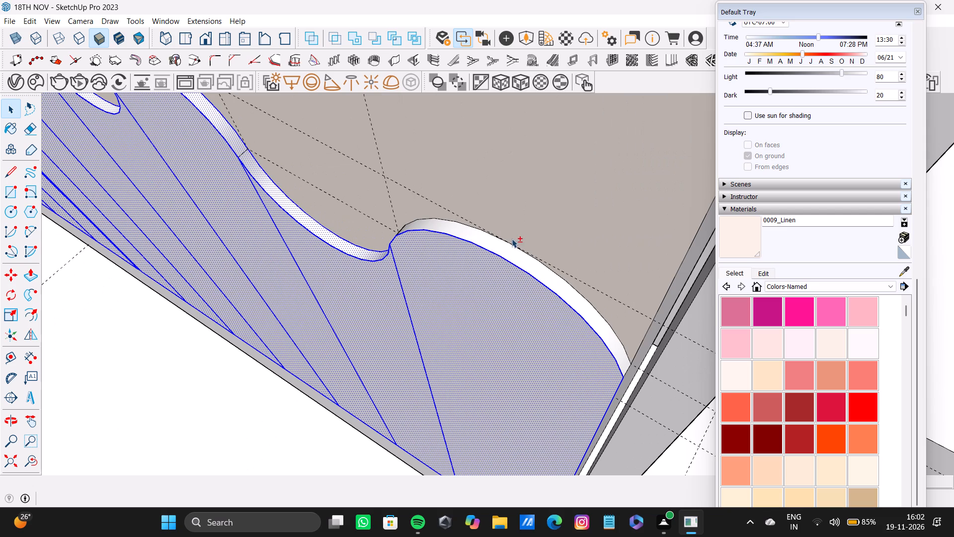
left_click(511, 246, "shift")
left_click(510, 253, "shift")
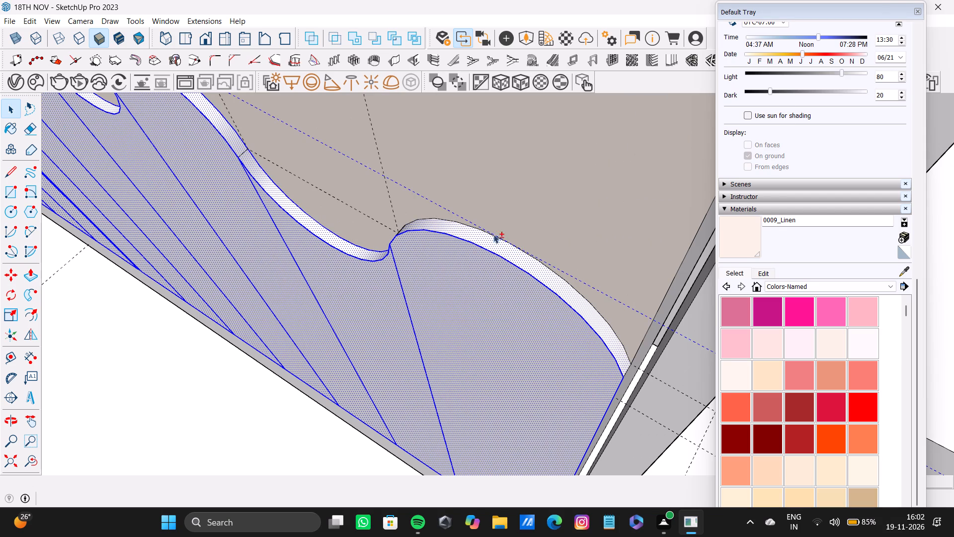
left_click(455, 221, "shift")
Add the first two scalloped edge faces of the section beyond the shelf tower, starting beside the tower, to the selection.
scroll(447, 224, "down", 7, "shift")
middle_click_drag(447, 224, 734, 315, "shift")
scroll(408, 303, "up", 8)
scroll(458, 329, "down", 7, "shift")
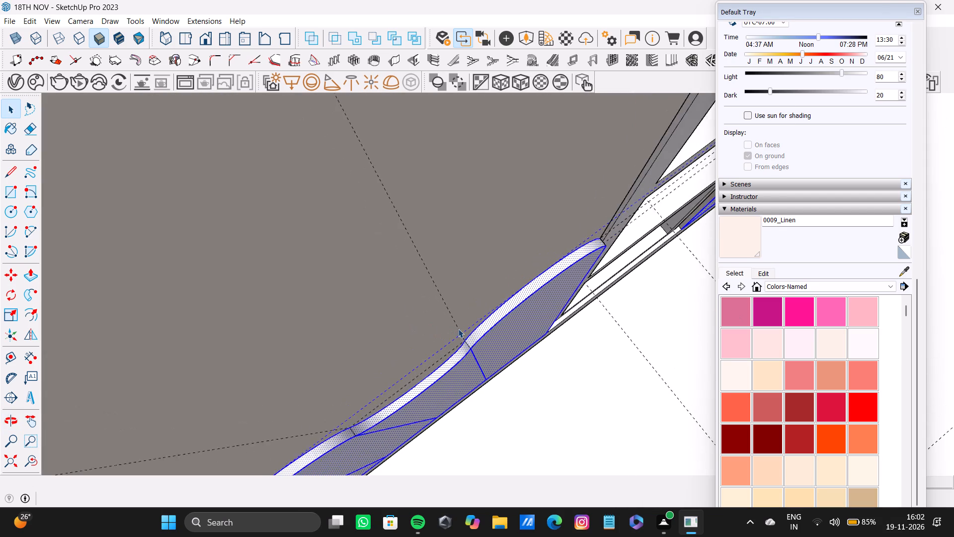
scroll(458, 329, "down", 7, "shift")
middle_click_drag(403, 308, 276, 234)
scroll(570, 272, "down", 9)
middle_click_drag(574, 276, 379, 272, "shift")
scroll(580, 285, "up", 7, "shift")
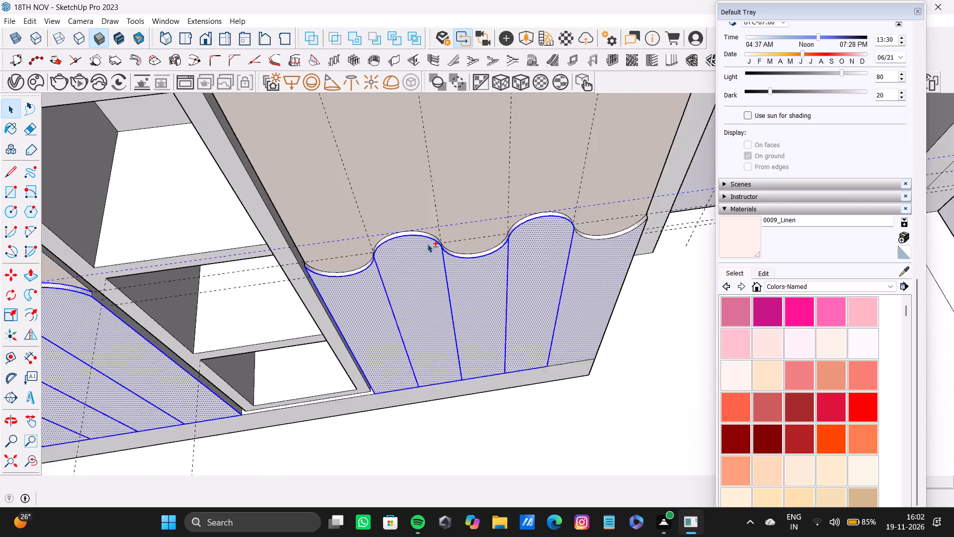
scroll(427, 244, "up", 6, "shift")
middle_click_drag(350, 256, 482, 260, "shift")
scroll(444, 268, "up", 5)
middle_click_drag(438, 301, 444, 353)
scroll(442, 323, "up", 4, "shift")
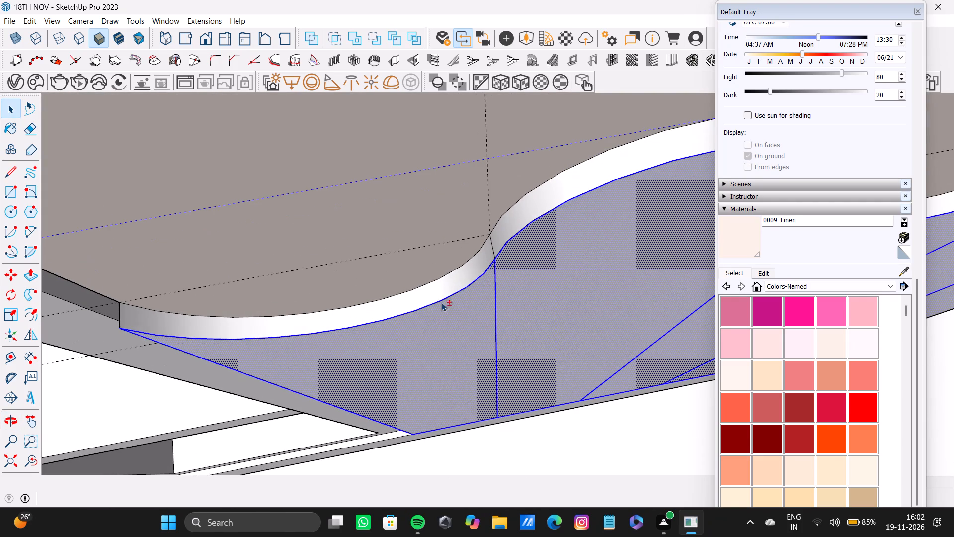
left_click(440, 290, "shift")
left_click(438, 278, "shift")
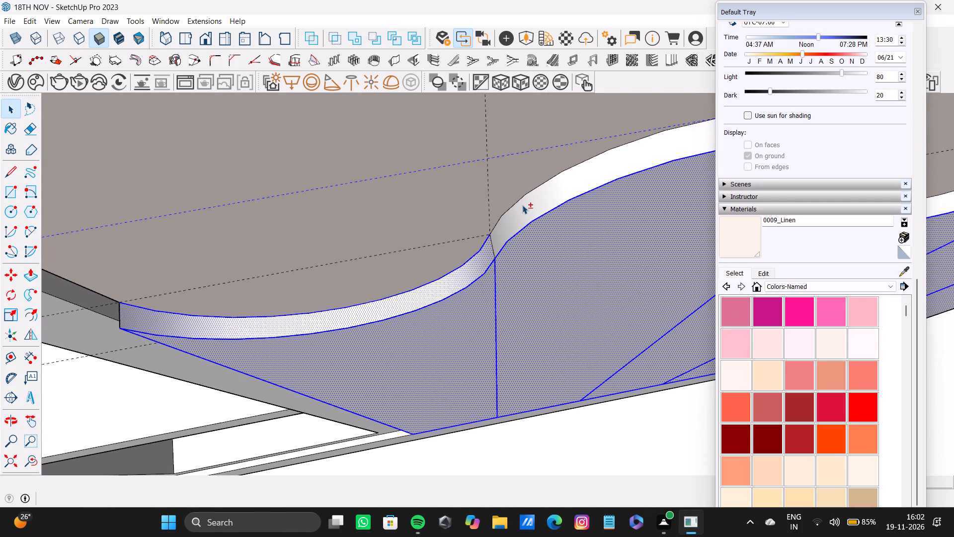
left_click(522, 205, "shift")
left_click(523, 197, "shift")
Add the third and fourth scalloped edge faces of the section beyond the shelf tower to the selection.
scroll(523, 204, "down", 10, "shift")
middle_click_drag(542, 215, 372, 238, "shift")
scroll(474, 228, "up", 3, "shift")
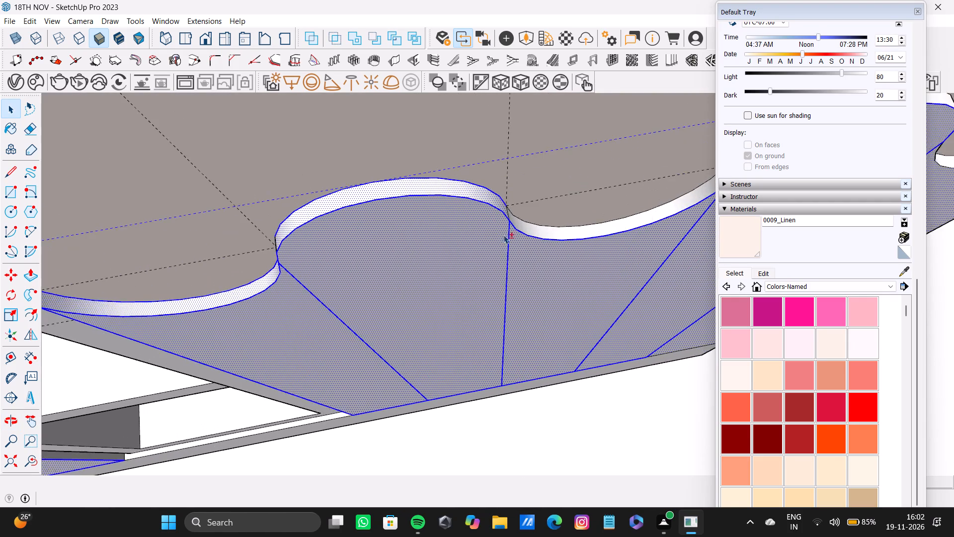
scroll(503, 235, "up", 4, "shift")
left_click(535, 230, "shift")
left_click(536, 218, "shift")
scroll(537, 223, "down", 4, "shift")
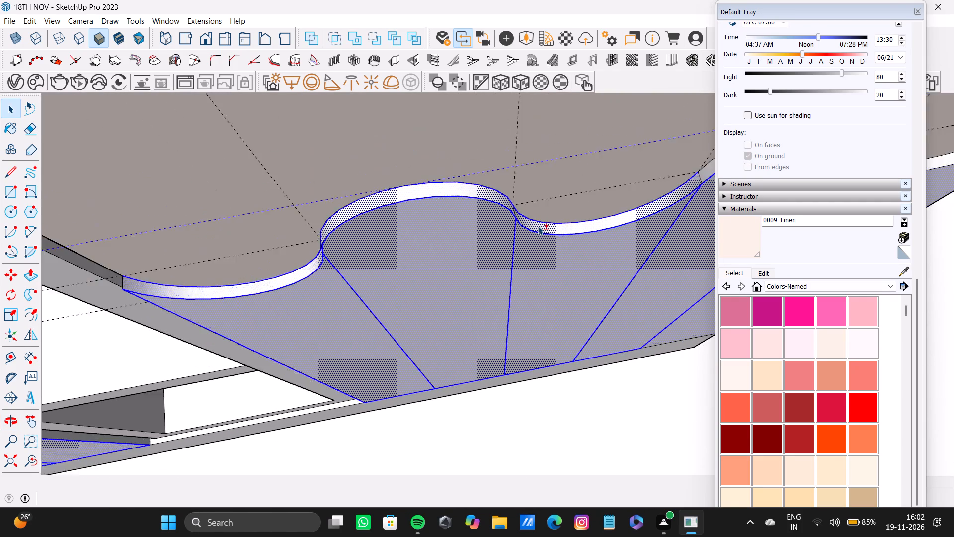
scroll(538, 226, "down", 2, "shift")
middle_click_drag(538, 230, 337, 255, "shift")
scroll(486, 219, "up", 5, "shift")
left_click(496, 177, "shift")
left_click(495, 160, "shift")
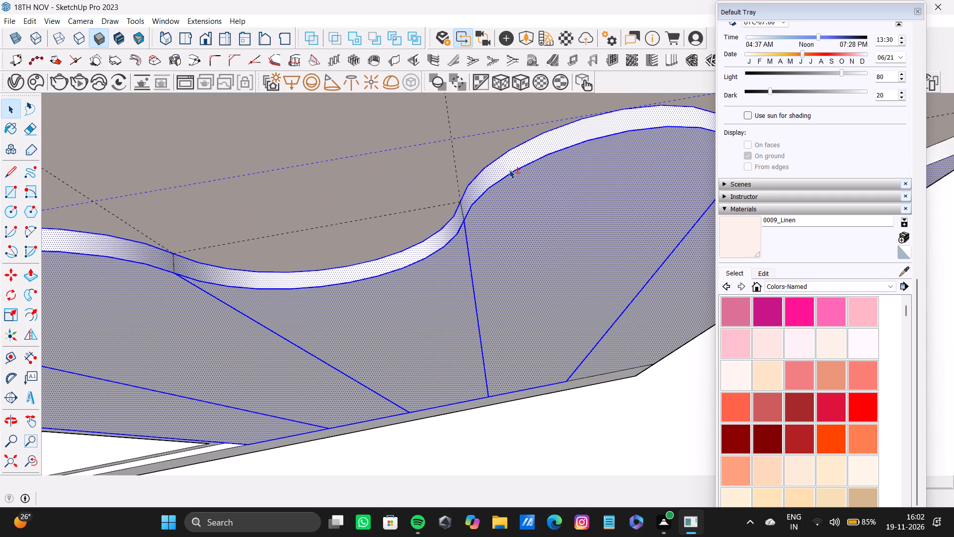
Add the last scalloped edge face, ending at the wardrobe's outer corner, to the selection.
scroll(512, 172, "down", 4, "shift")
middle_click_drag(515, 173, 362, 211, "shift")
scroll(362, 211, "down", 1, "shift")
scroll(529, 193, "up", 6, "shift")
left_click(564, 225, "shift")
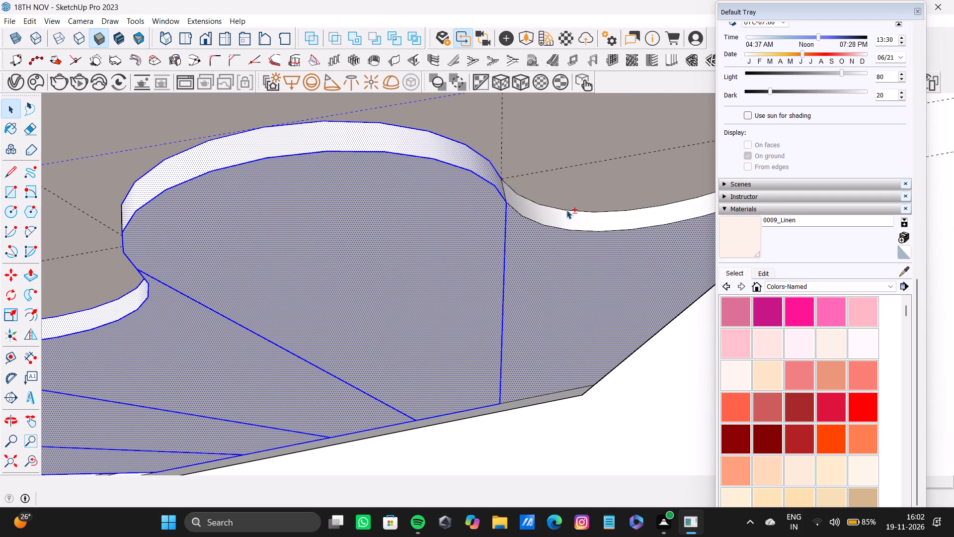
left_click(567, 208, "shift")
left_click(570, 223, "shift")
left_click(570, 188, "shift")
left_click(573, 217, "shift")
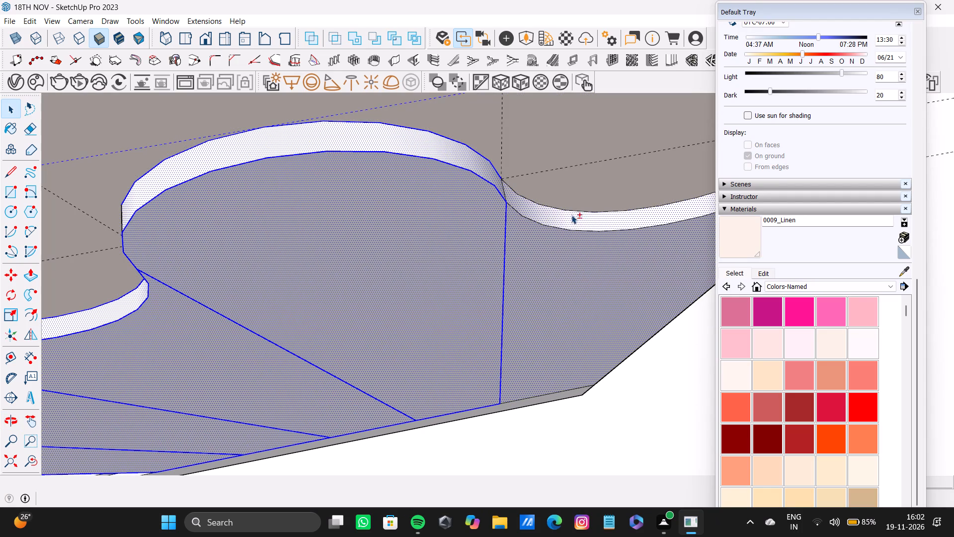
left_click(571, 210, "shift")
left_click(566, 225, "shift")
left_click(565, 228, "shift")
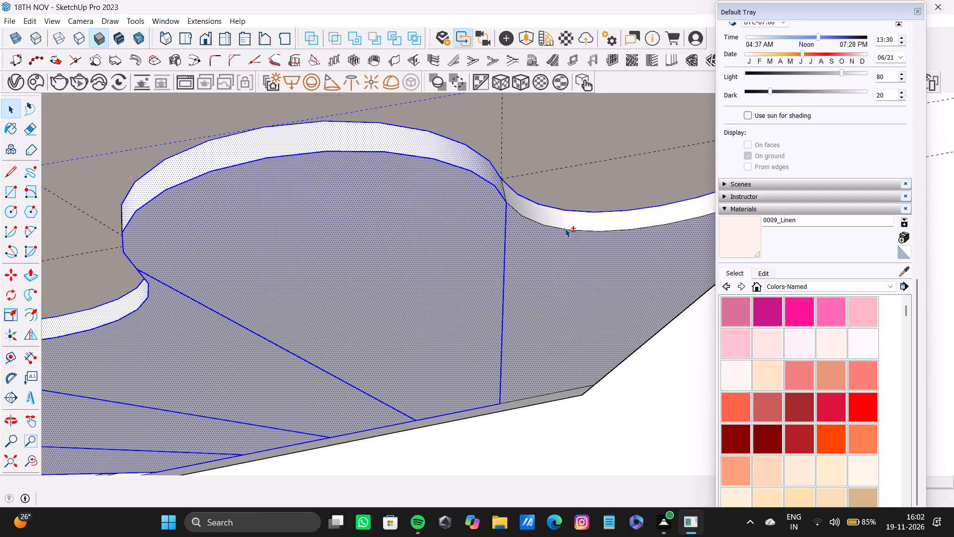
left_click(564, 216, "shift")
Examine the selected lower strips and scalloped edges along all the wardrobe sections for missed faces.
scroll(563, 217, "down", 11, "shift")
middle_click_drag(563, 220, 432, 244, "shift")
scroll(520, 241, "down", 3)
middle_click_drag(520, 241, 297, 236)
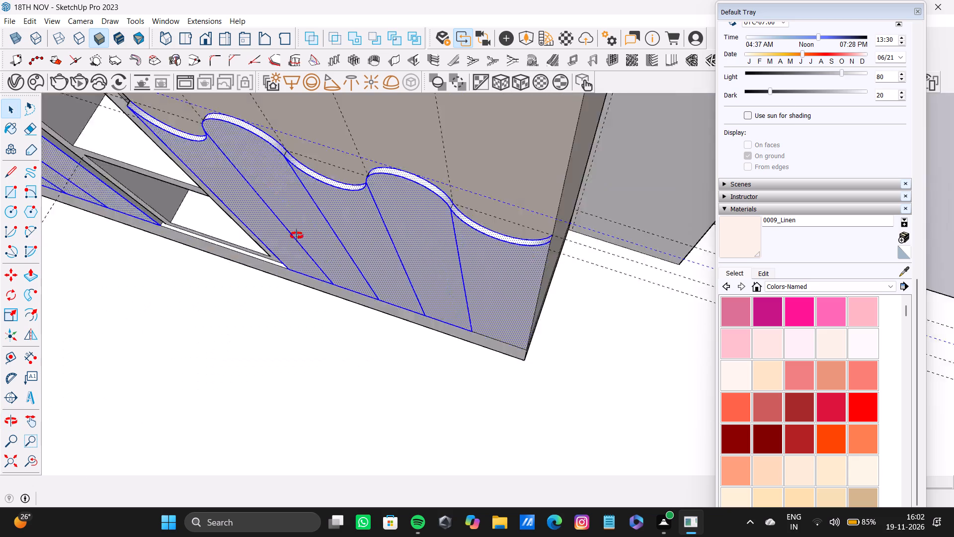
middle_click_drag(297, 236, 296, 235)
scroll(582, 278, "up", 5)
middle_click_drag(601, 282, 607, 272, "shift")
scroll(456, 250, "down", 11)
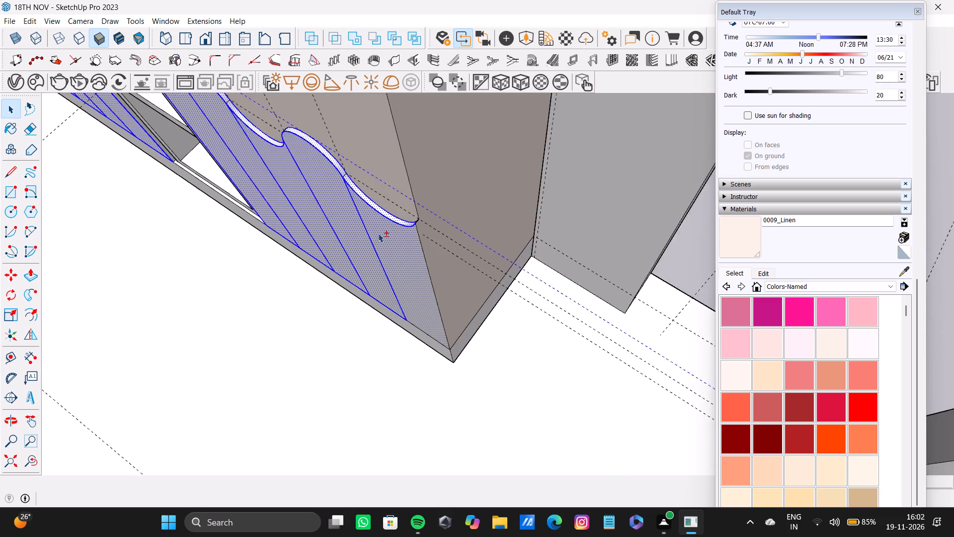
scroll(378, 233, "down", 5)
middle_click_drag(412, 242, 607, 257)
scroll(522, 243, "down", 11)
middle_click_drag(472, 243, 596, 236, "shift")
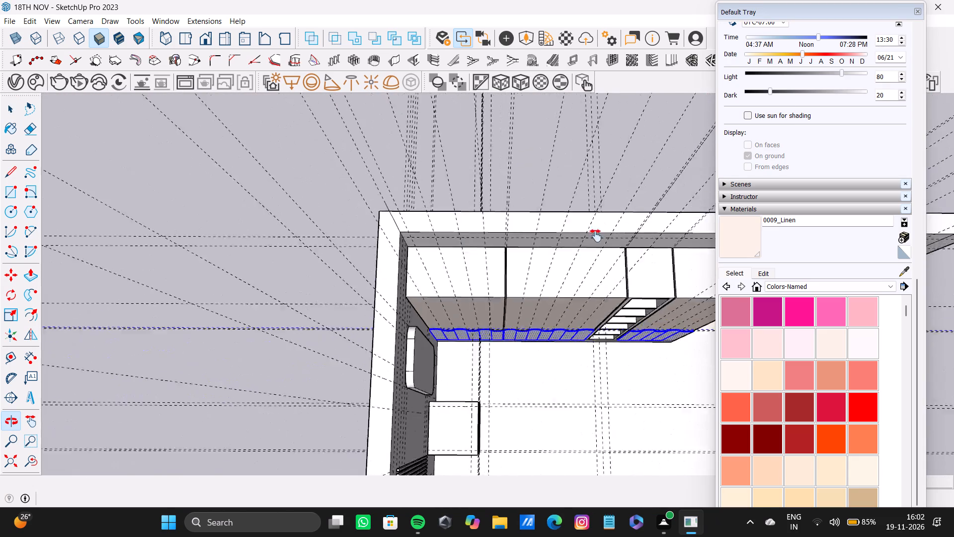
middle_click_drag(596, 236, 472, 217, "shift")
scroll(464, 263, "up", 5)
scroll(296, 272, "up", 4)
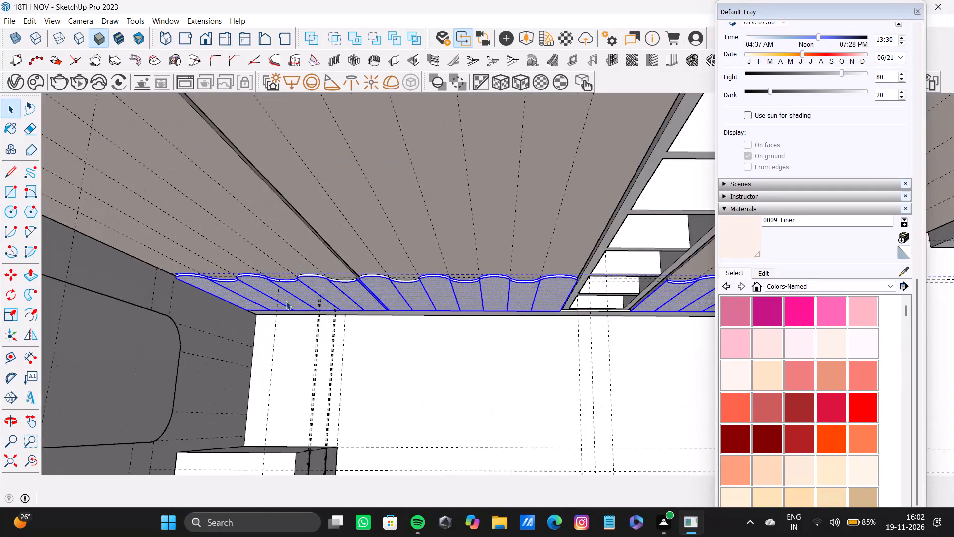
scroll(286, 301, "up", 4)
scroll(286, 300, "down", 8, "shift")
middle_click_drag(284, 299, 276, 206, "shift")
scroll(443, 291, "up", 3)
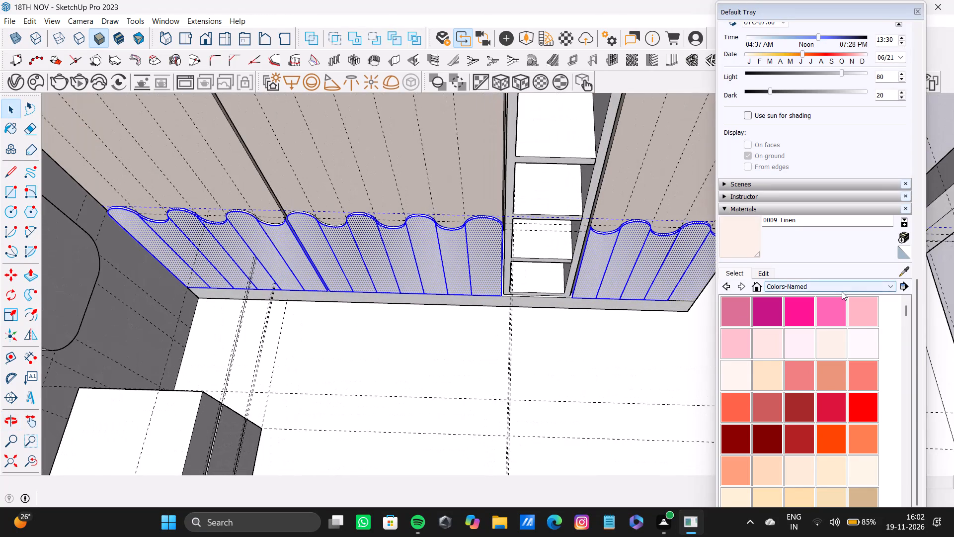
Paint the selected lower strips and scalloped edges with Wood Veneer 01 from the Wood collection.
left_click(842, 291)
scroll(812, 401, "down", 7)
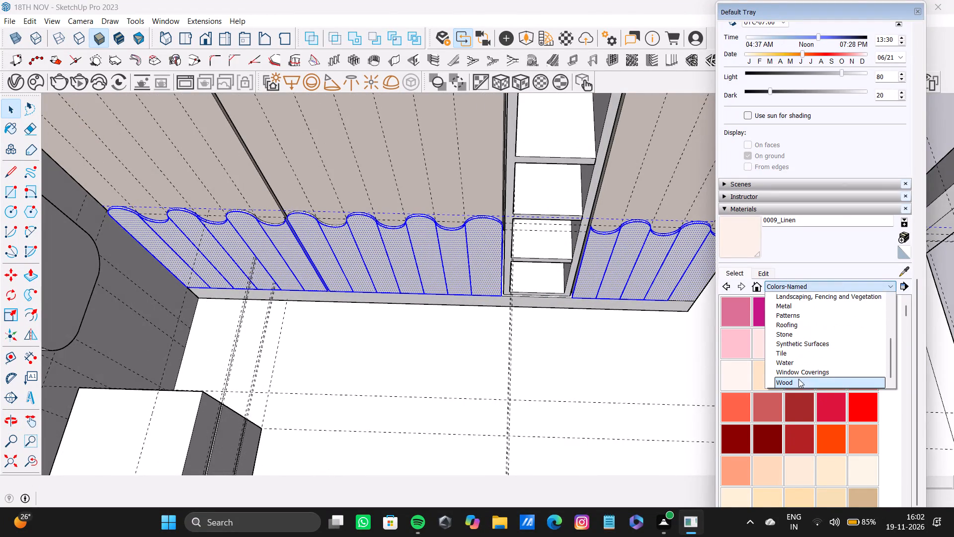
left_click(798, 379)
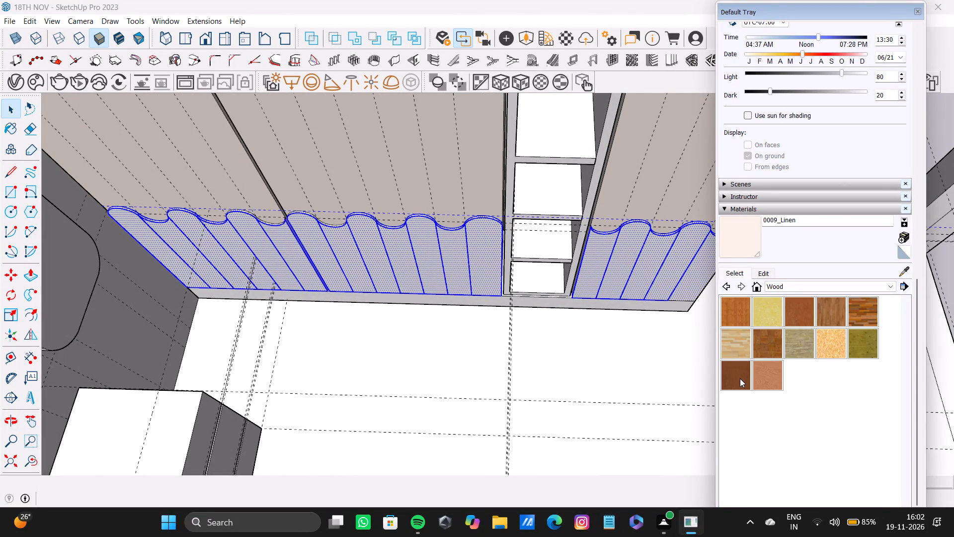
left_click(740, 378)
scroll(581, 263, "up", 8)
left_click(608, 249)
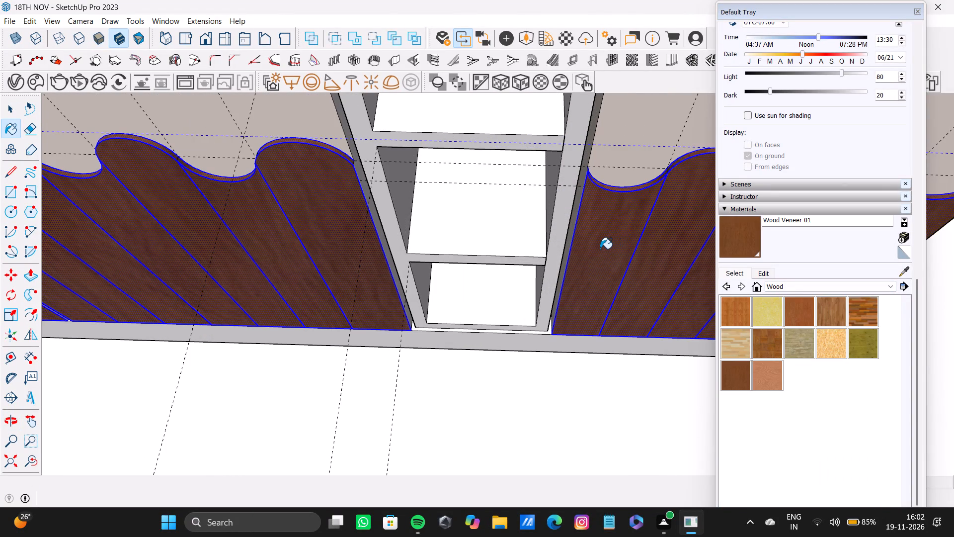
Examine the painted wardrobe from inside and outside the room and clear the selection.
scroll(600, 249, "down", 10)
middle_click_drag(599, 249, 520, 55)
scroll(516, 112, "down", 7)
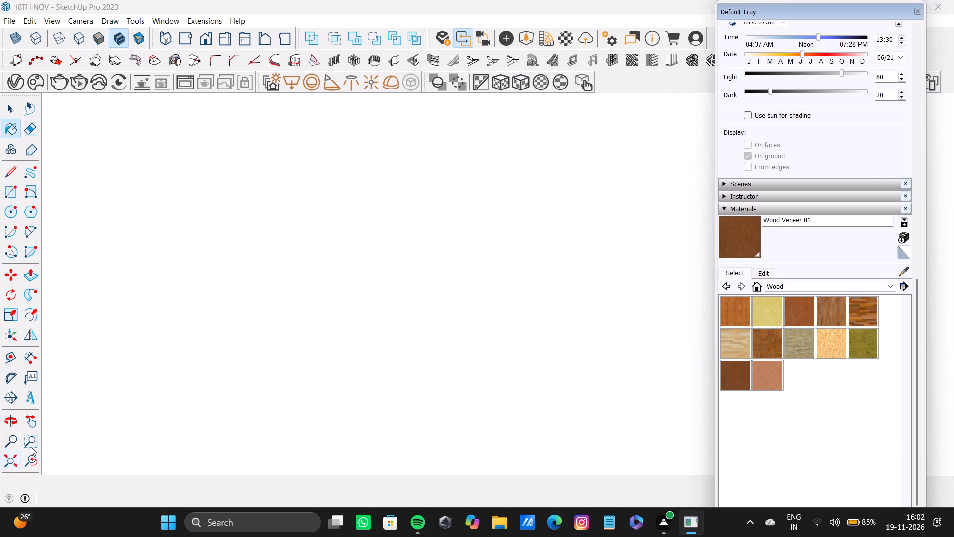
left_click(33, 445)
left_click(8, 467)
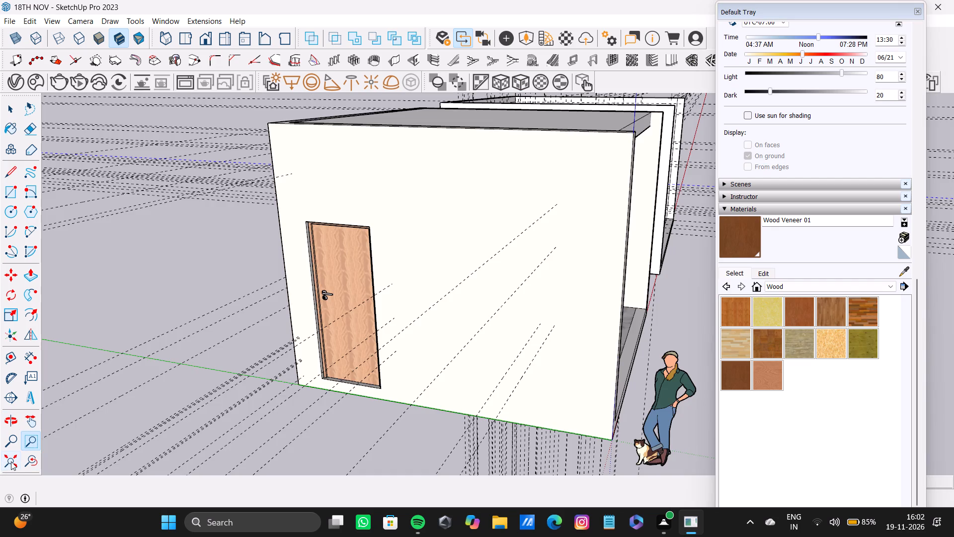
middle_click_drag(544, 268, 351, 251)
scroll(477, 243, "down", 5)
middle_click_drag(518, 252, 264, 284, "shift")
scroll(370, 265, "up", 15)
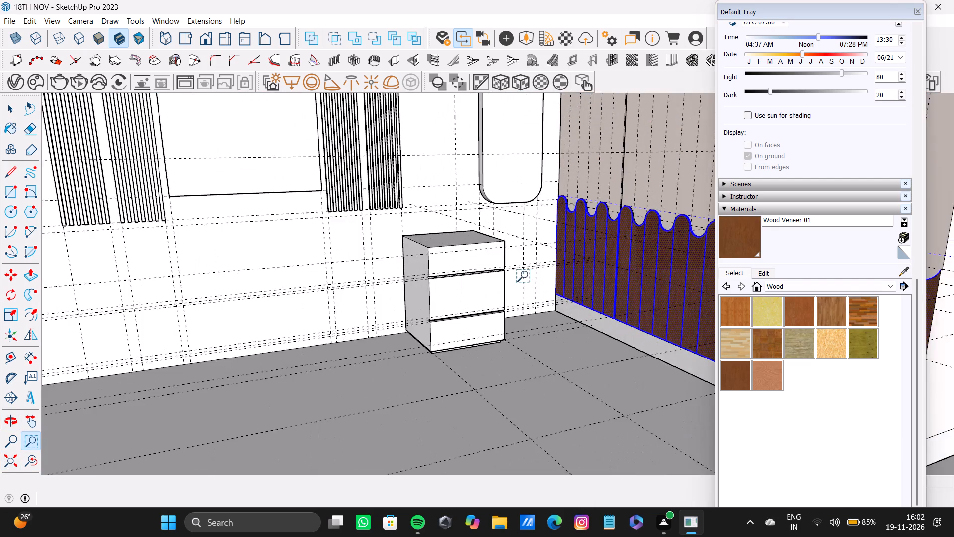
middle_click_drag(527, 274, 407, 378, "shift")
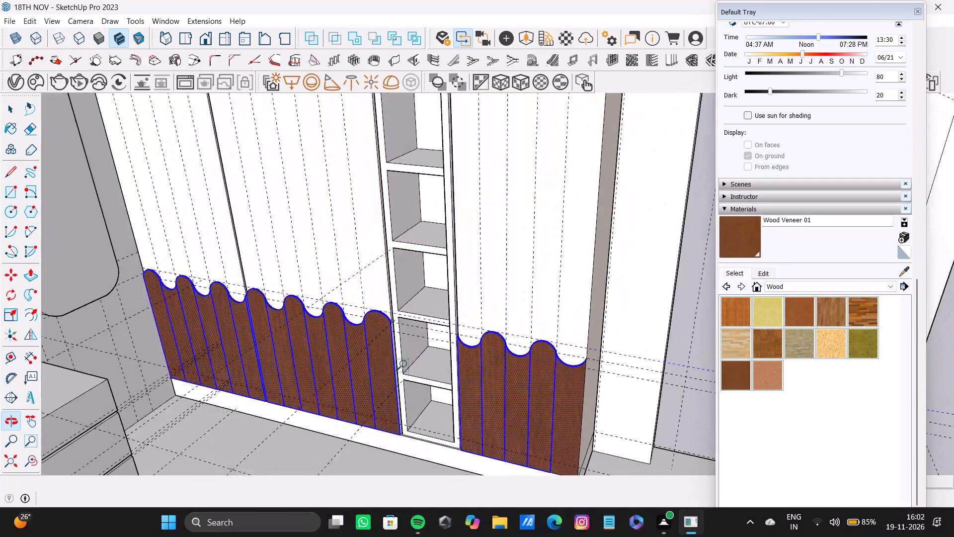
key("space")
scroll(399, 294, "down", 10)
left_click(672, 245)
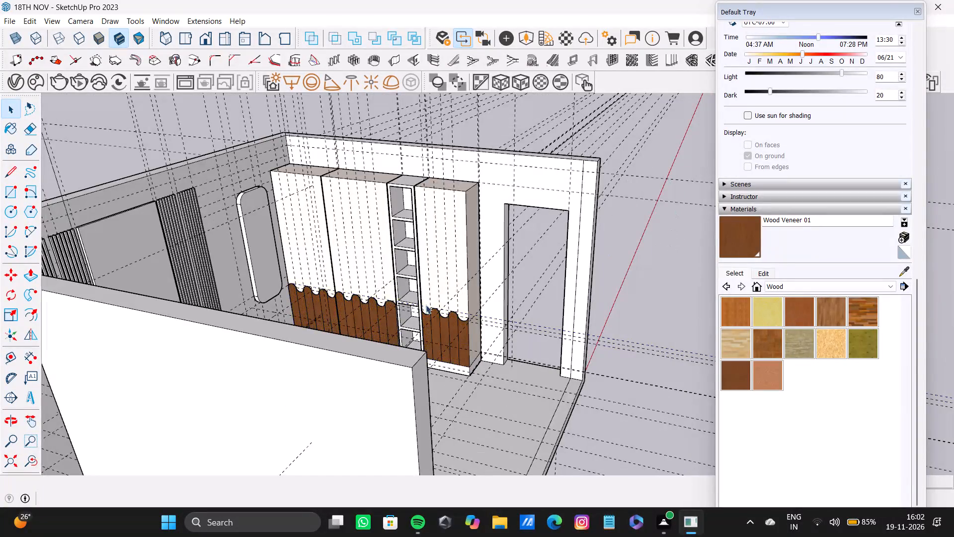
Sample the material on the wardrobe's upper door face and open the 0009_Linen settings in the V-Ray Asset Editor.
scroll(426, 305, "up", 12)
left_click(476, 298)
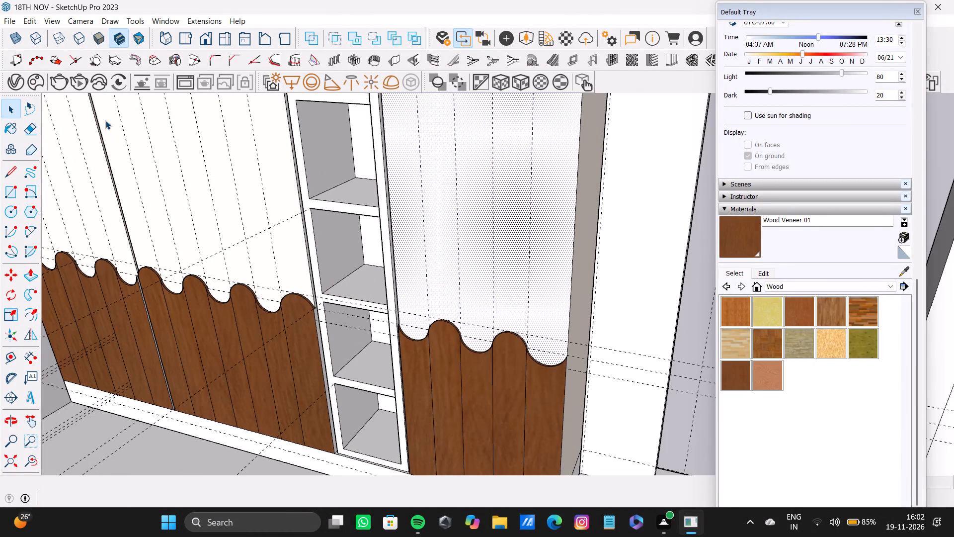
left_click(16, 84)
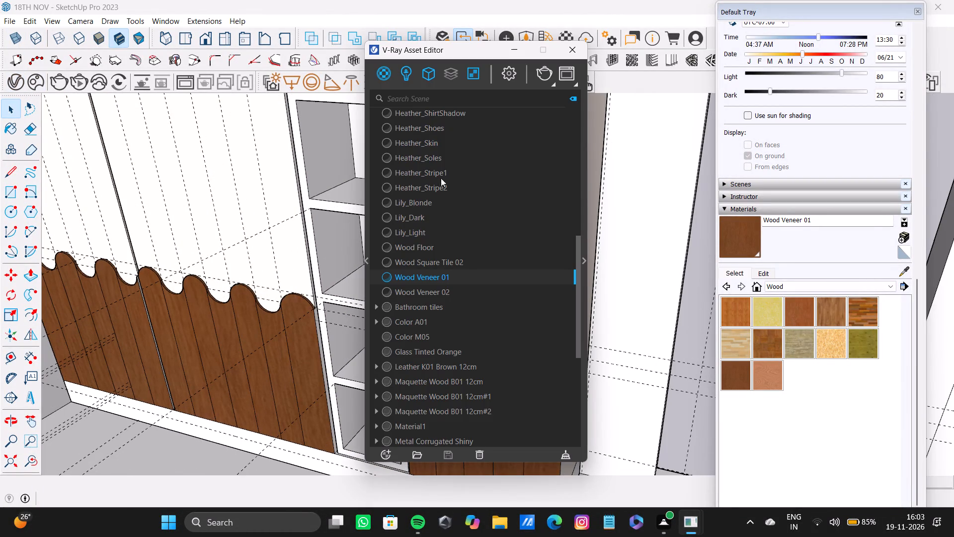
left_click(241, 204)
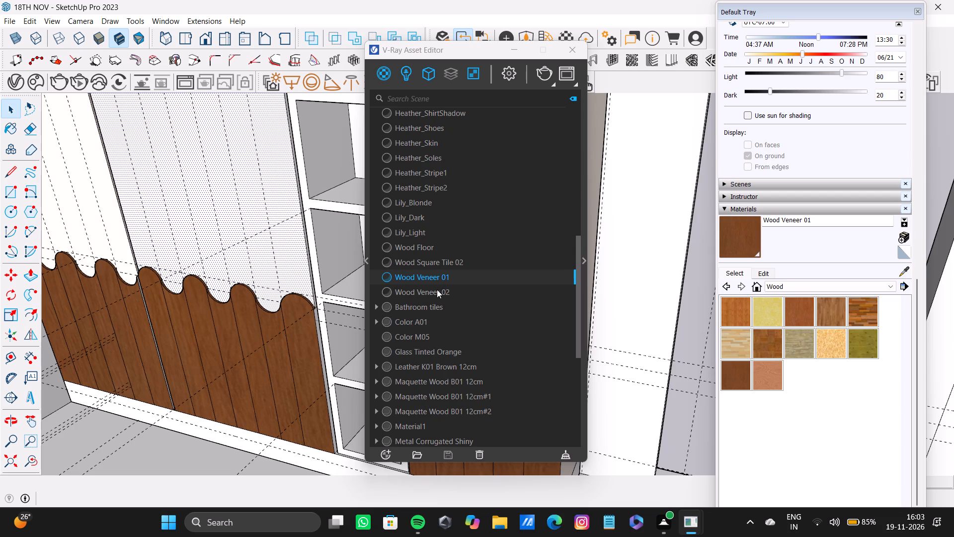
left_click(434, 318)
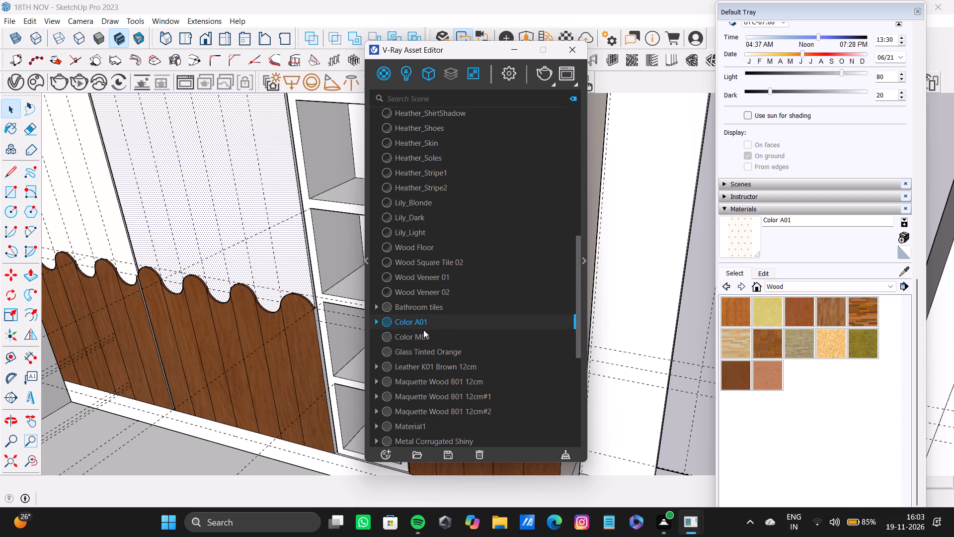
left_click(423, 334)
scroll(509, 317, "down", 7)
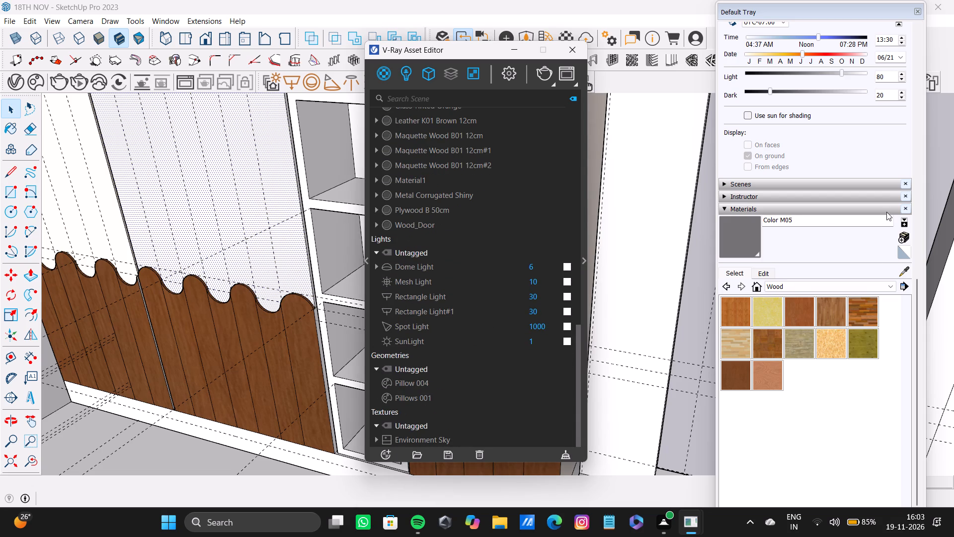
left_click(903, 267)
left_click(240, 147)
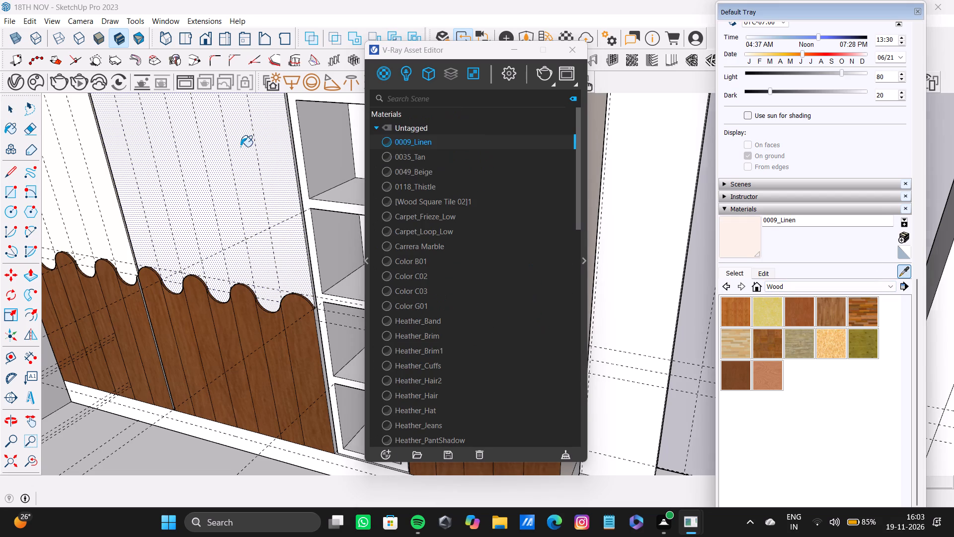
left_click(463, 141)
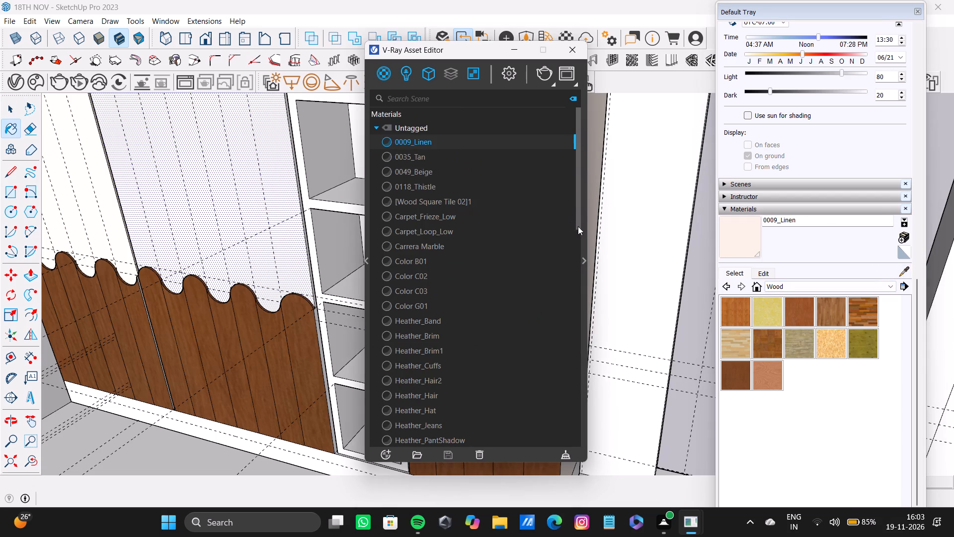
left_click(583, 233)
left_click(629, 245)
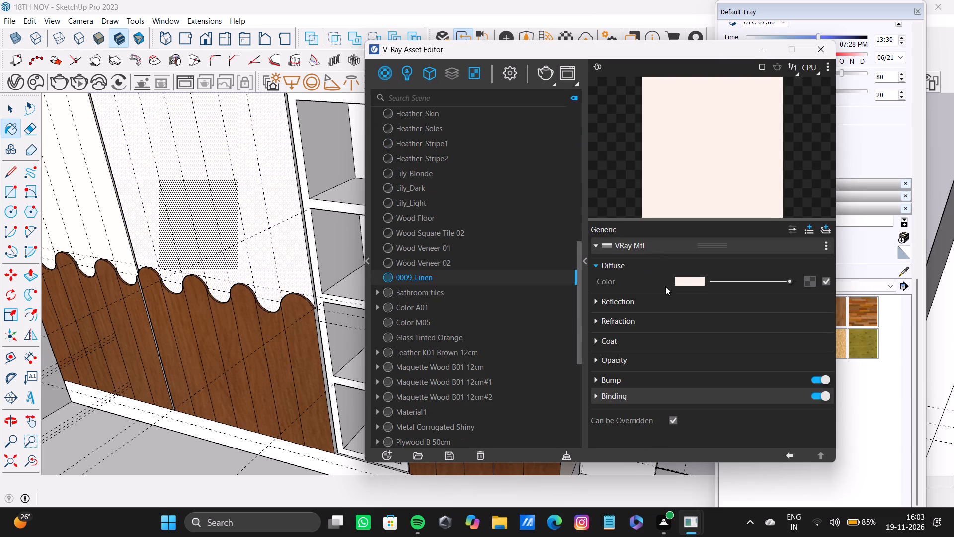
Open the diffuse colour of 0009_Linen for editing and set its value range to 0 to 255.
left_click(689, 278)
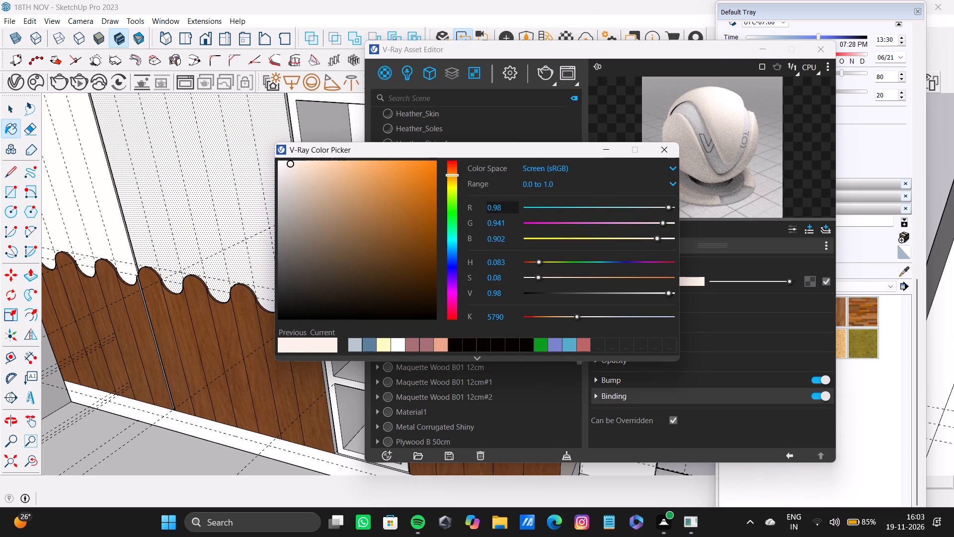
left_click_drag(503, 208, 484, 206)
left_click(548, 187)
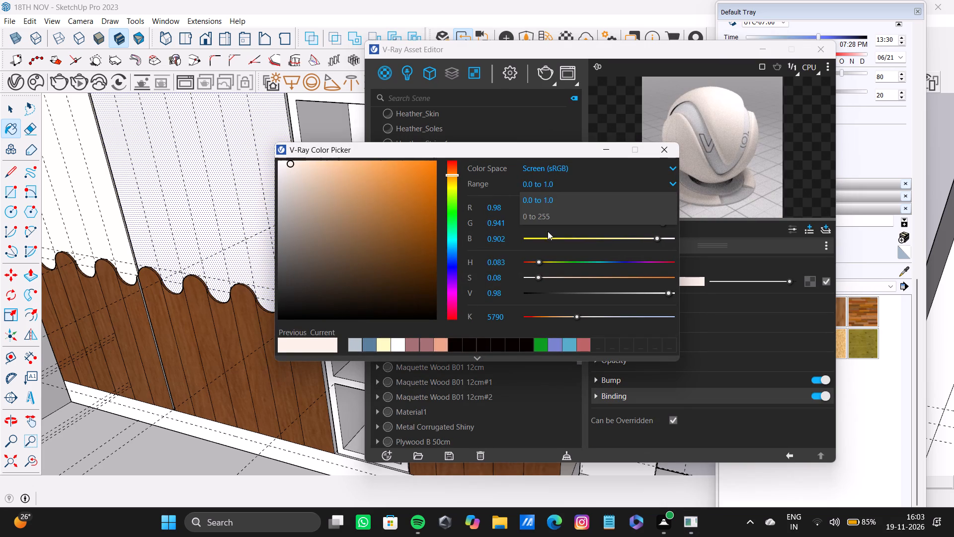
left_click(542, 214)
left_click(534, 179)
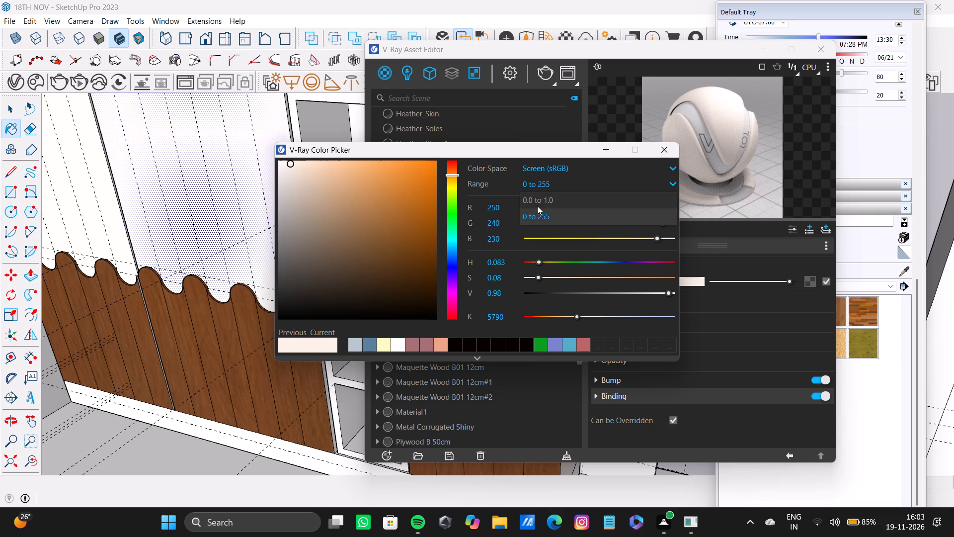
left_click(537, 222)
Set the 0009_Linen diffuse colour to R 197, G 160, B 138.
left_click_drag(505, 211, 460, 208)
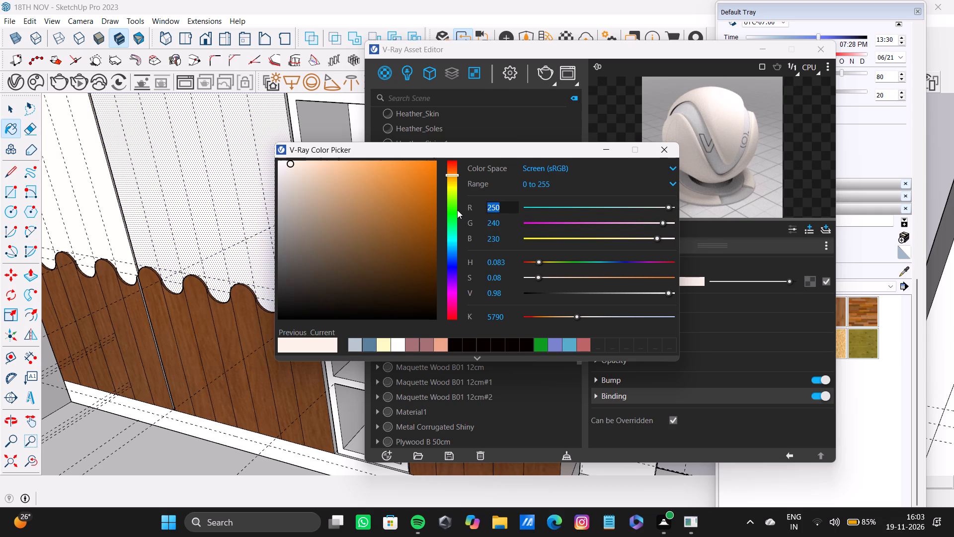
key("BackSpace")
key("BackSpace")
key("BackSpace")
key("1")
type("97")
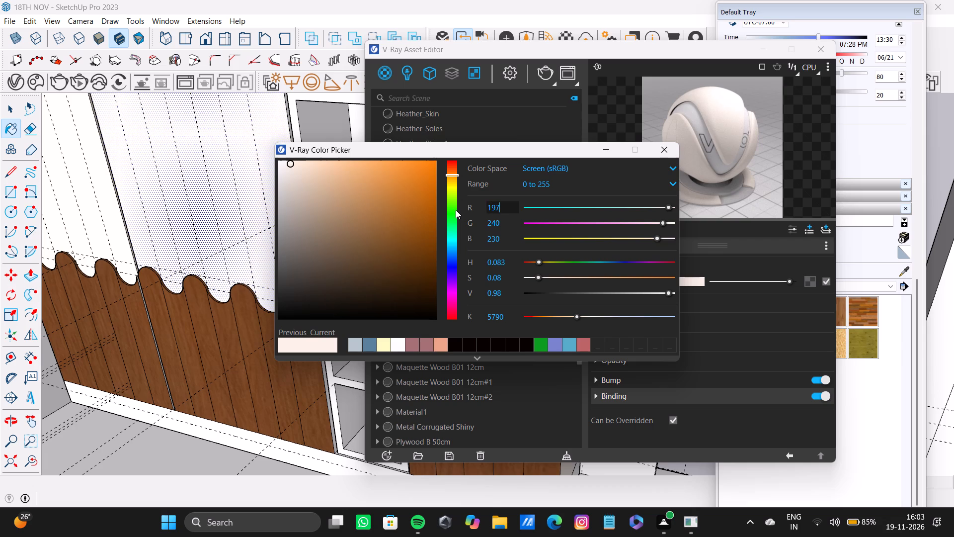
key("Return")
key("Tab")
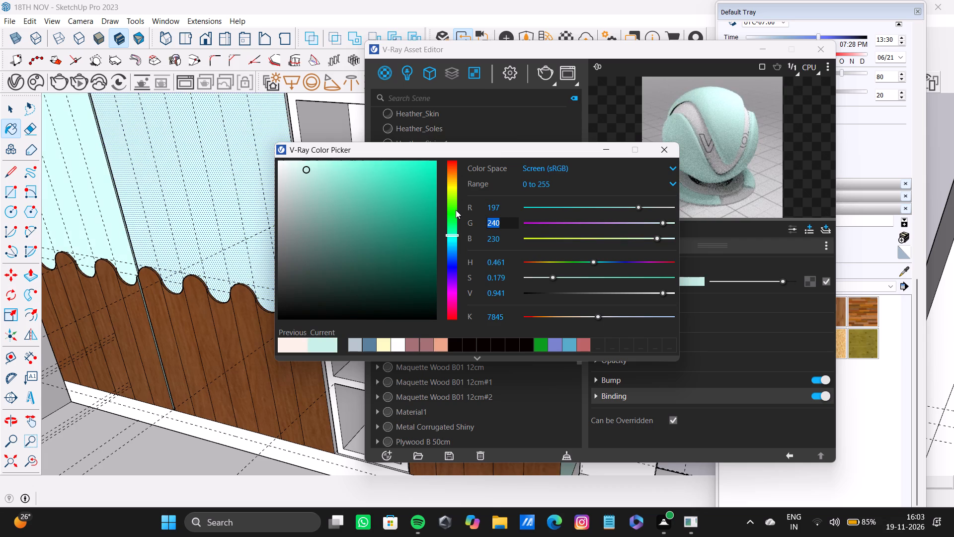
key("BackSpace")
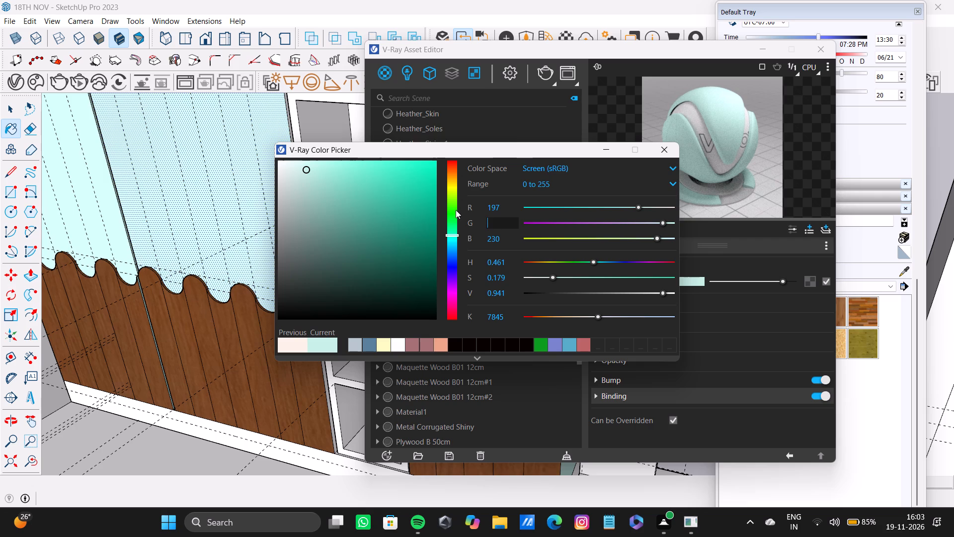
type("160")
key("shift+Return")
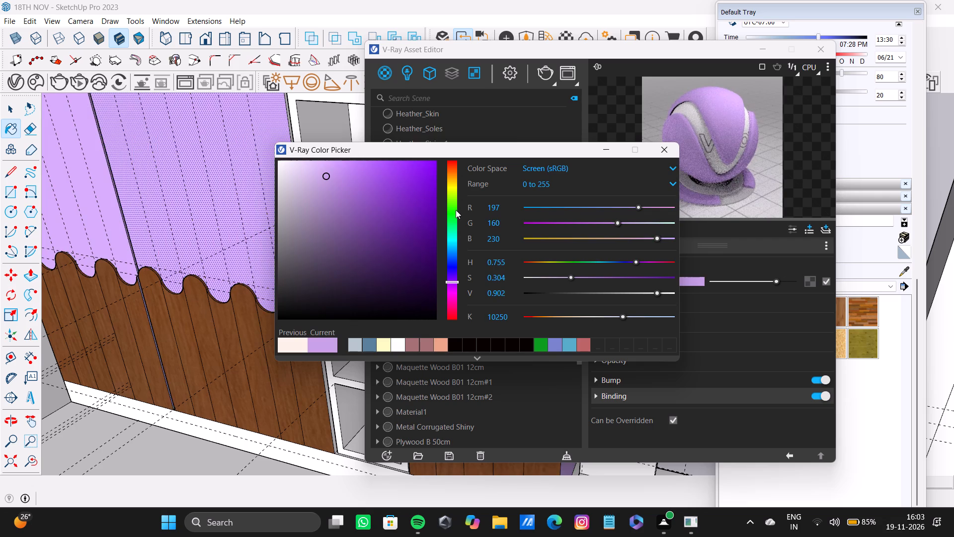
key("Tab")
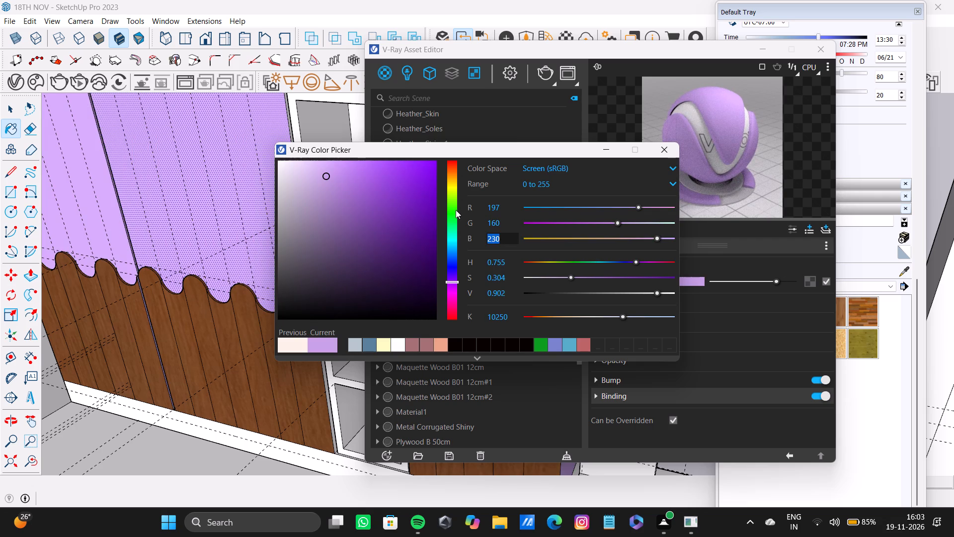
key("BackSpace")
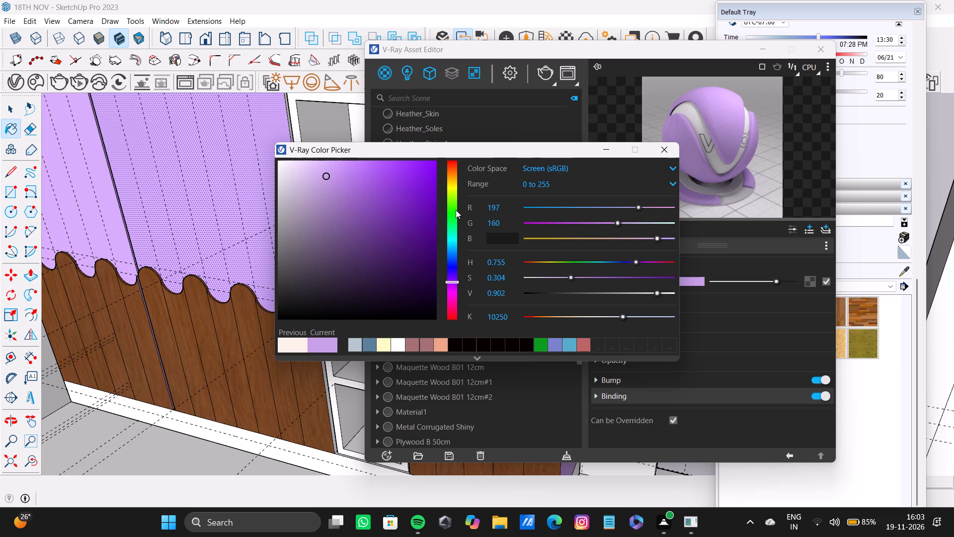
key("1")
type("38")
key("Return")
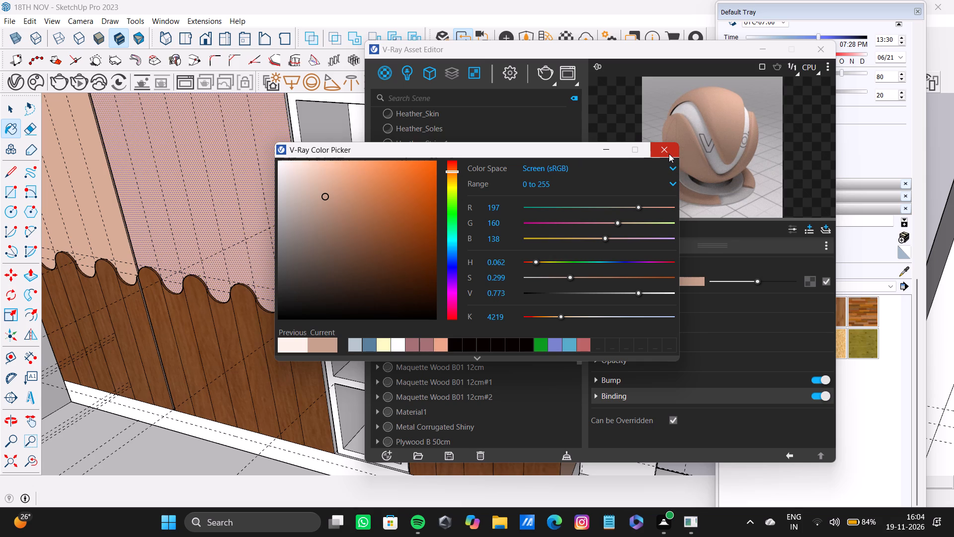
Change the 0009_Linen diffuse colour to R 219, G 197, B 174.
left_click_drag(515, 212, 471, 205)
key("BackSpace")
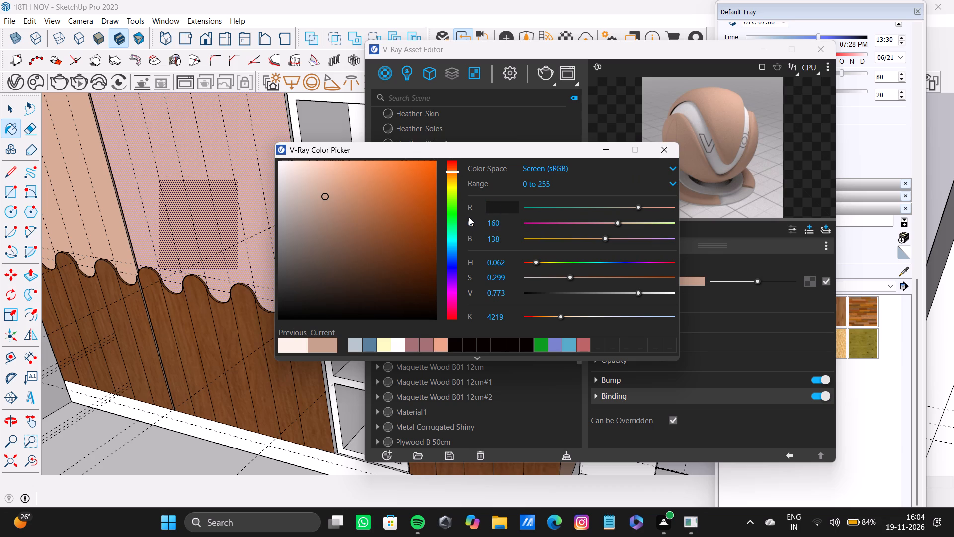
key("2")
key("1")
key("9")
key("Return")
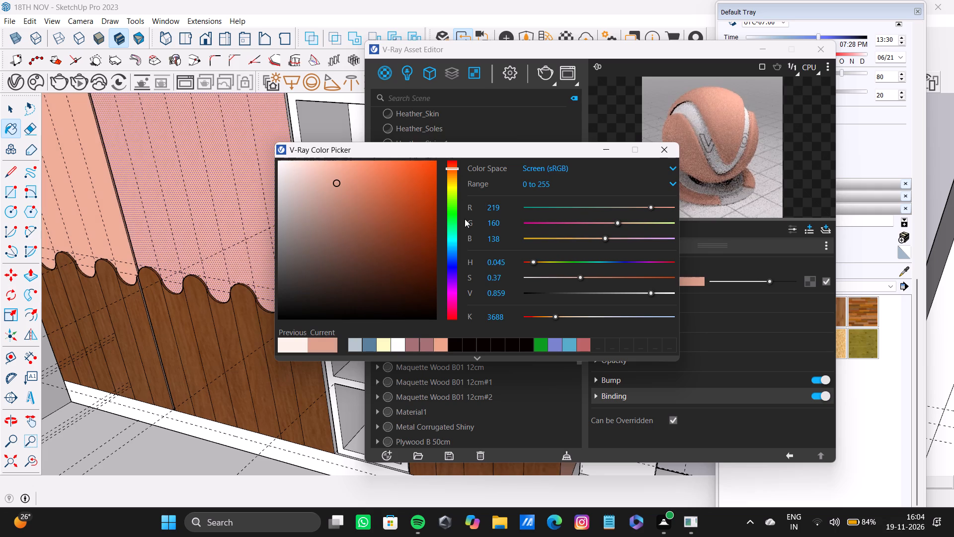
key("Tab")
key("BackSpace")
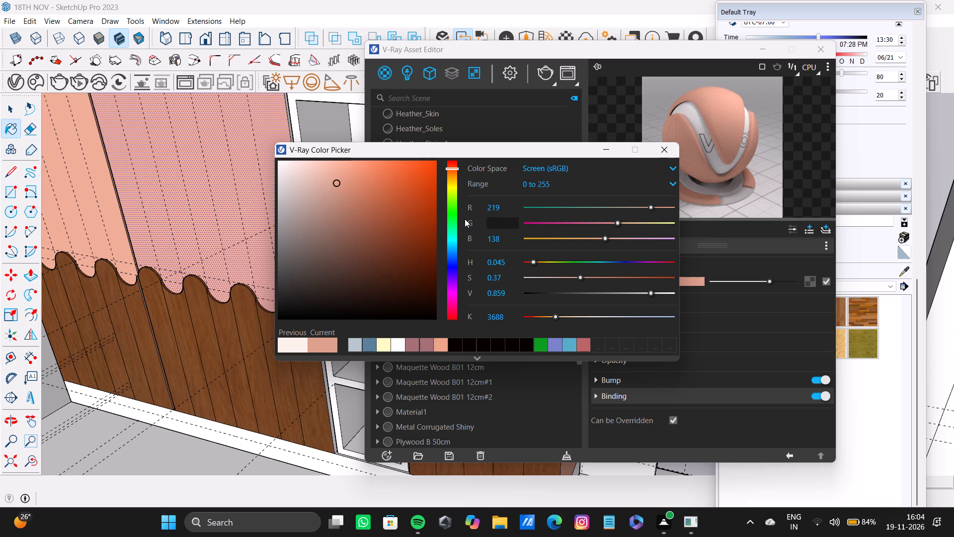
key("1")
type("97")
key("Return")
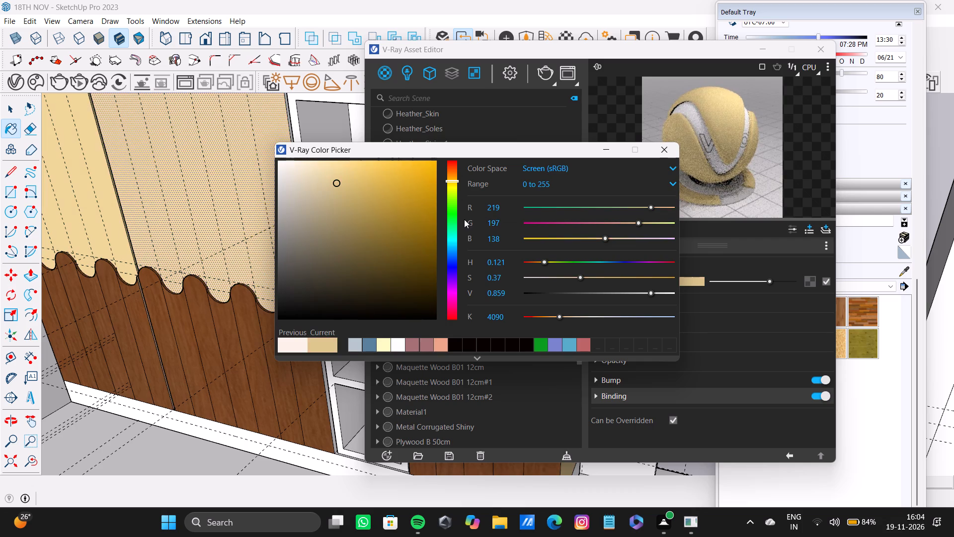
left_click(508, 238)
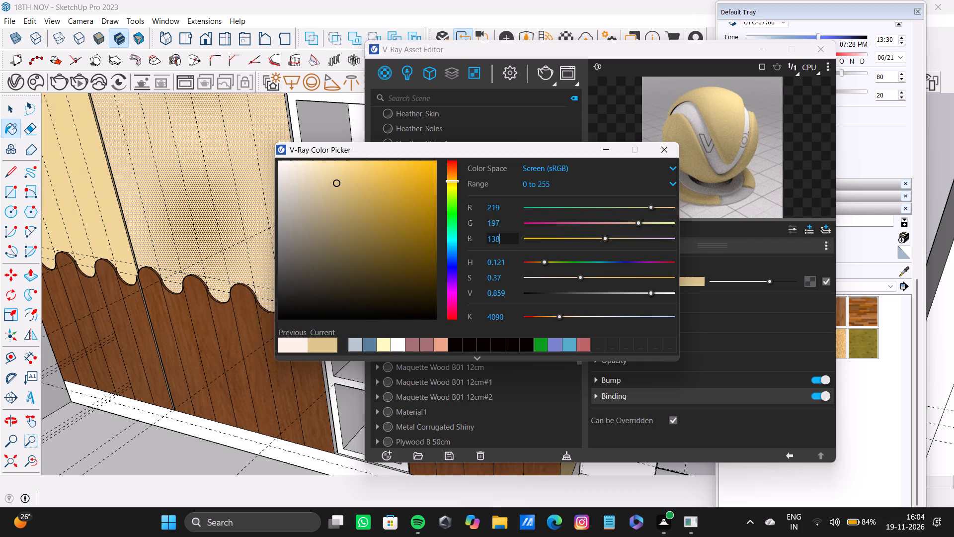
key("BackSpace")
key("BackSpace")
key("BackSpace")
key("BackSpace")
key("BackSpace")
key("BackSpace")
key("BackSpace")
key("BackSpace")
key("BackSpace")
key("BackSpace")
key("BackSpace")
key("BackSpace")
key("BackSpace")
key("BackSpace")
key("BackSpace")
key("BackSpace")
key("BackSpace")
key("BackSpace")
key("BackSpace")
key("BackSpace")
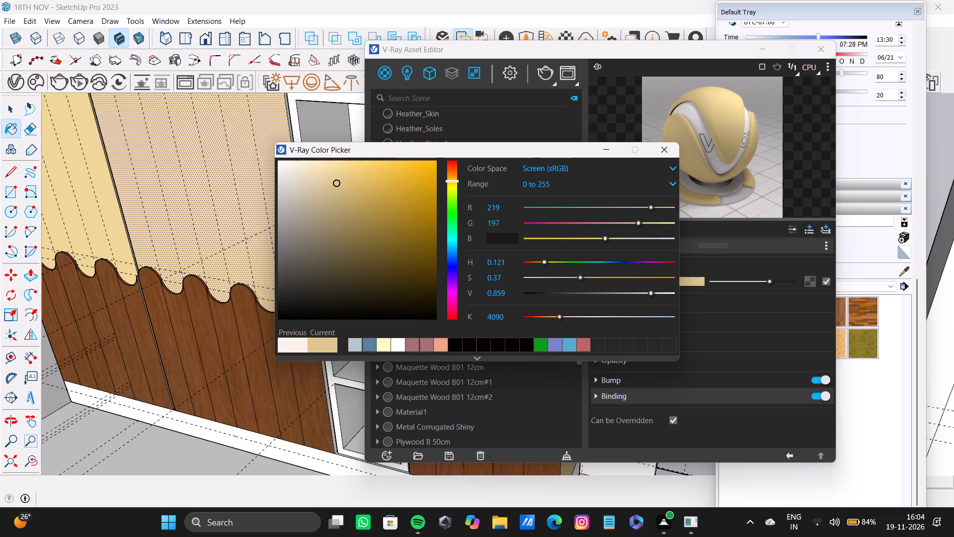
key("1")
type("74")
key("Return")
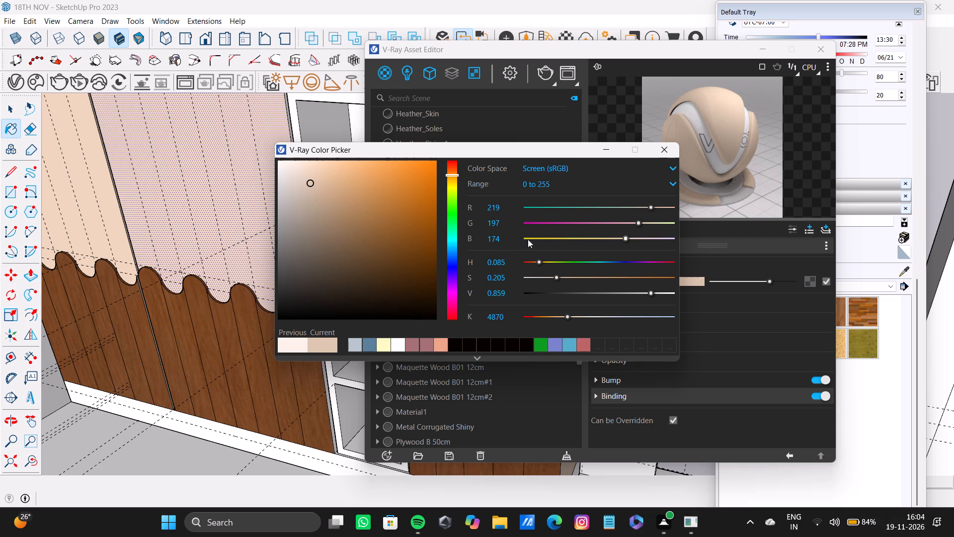
Set the 0009_Linen diffuse colour to R 197, G 160, B 138 and close the colour picker and V-Ray Asset Editor.
left_click_drag(507, 206, 473, 204)
key("BackSpace")
key("1")
type("97")
key("Return")
key("Tab")
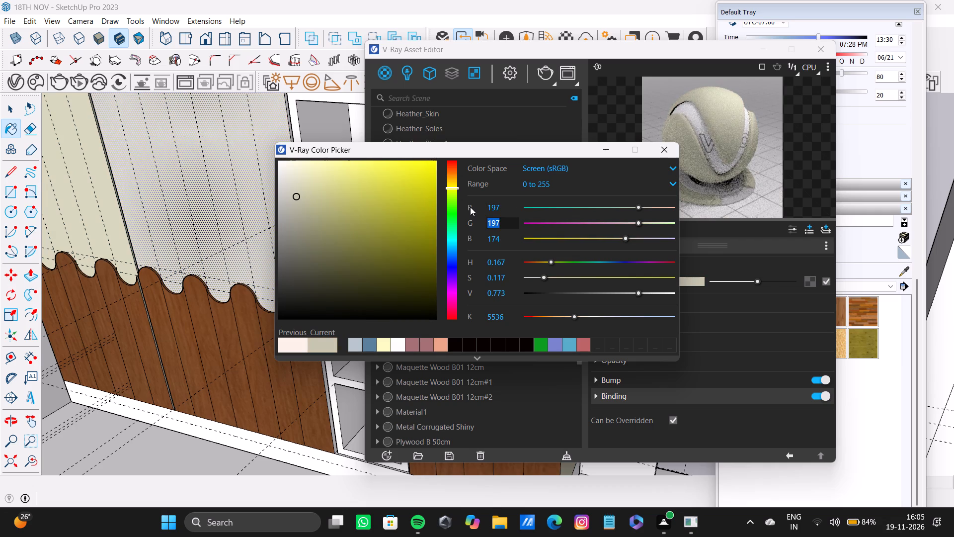
key("BackSpace")
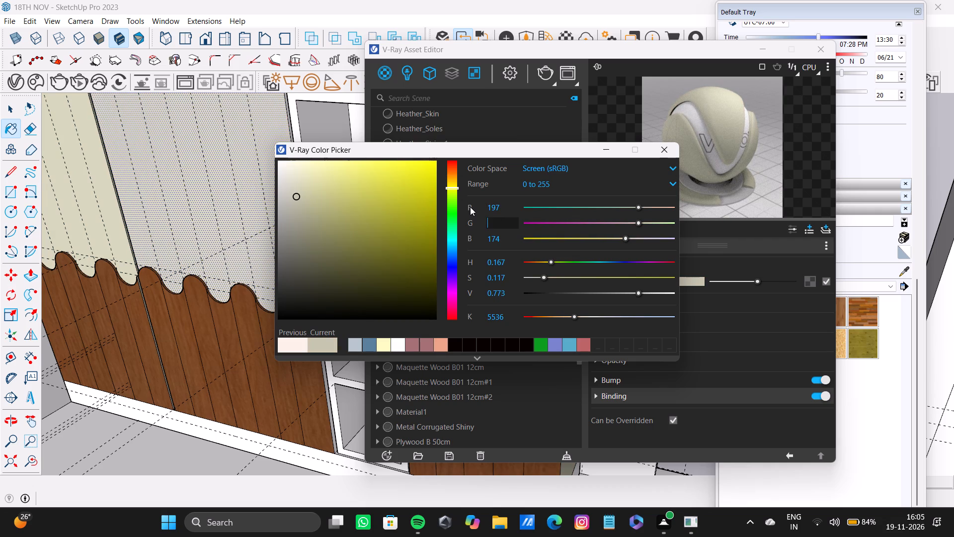
key("1")
type("60")
key("Return")
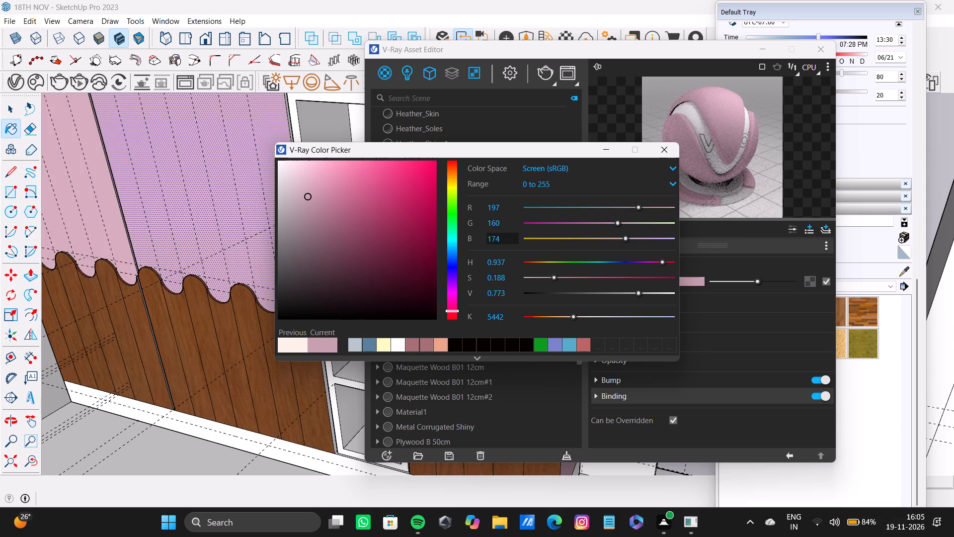
left_click(501, 241)
key("BackSpace")
key("BackSpace")
key("BackSpace")
key("BackSpace")
key("BackSpace")
key("BackSpace")
key("BackSpace")
key("BackSpace")
key("BackSpace")
key("BackSpace")
key("BackSpace")
key("BackSpace")
key("BackSpace")
key("BackSpace")
key("BackSpace")
key("BackSpace")
key("BackSpace")
key("BackSpace")
key("BackSpace")
key("BackSpace")
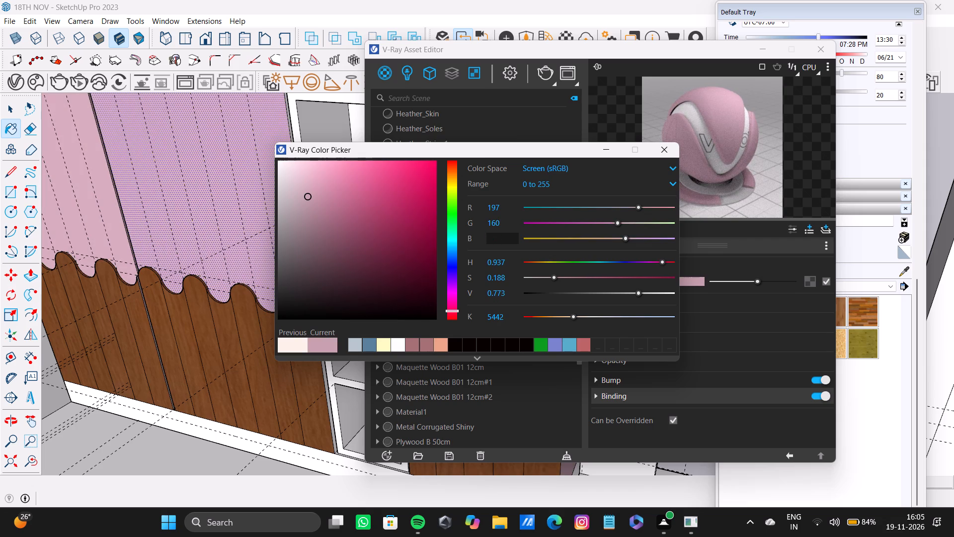
type("138")
key("Return")
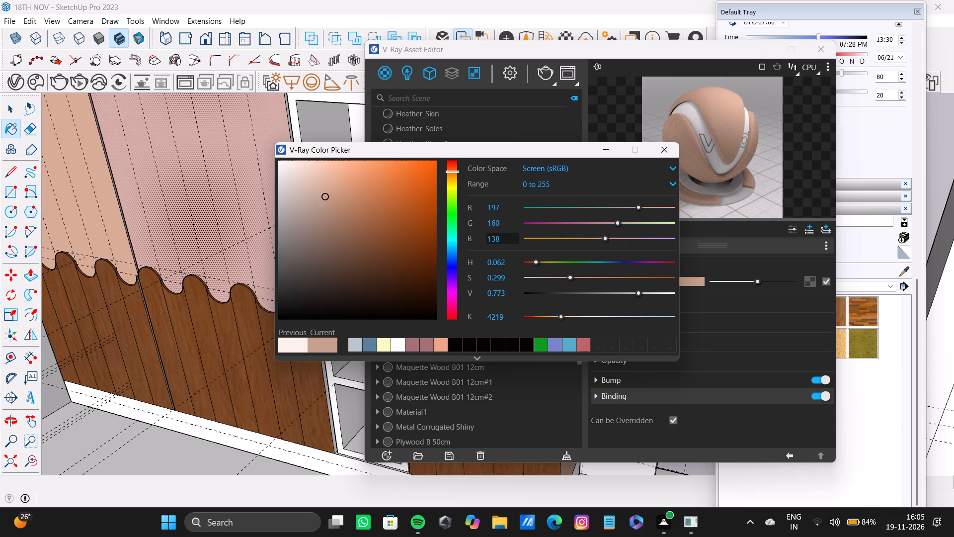
key("Return")
left_click(668, 149)
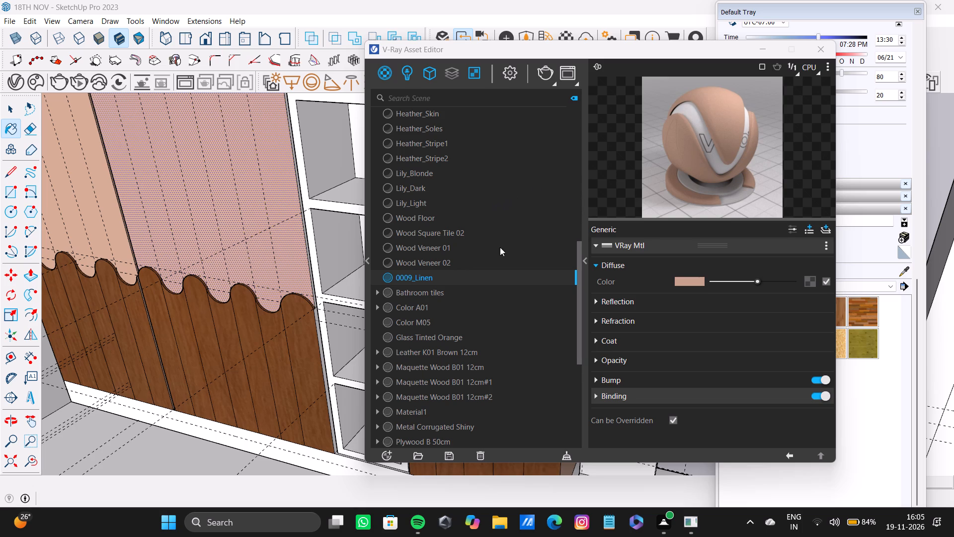
left_click(4, 5)
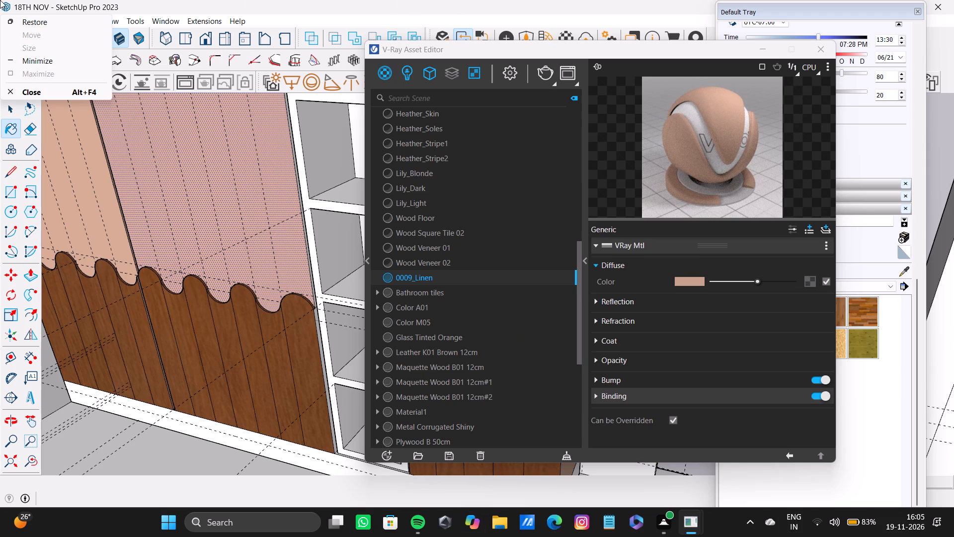
left_click(825, 53)
Examine the recoloured wardrobe inside the bedroom and clear the face selection.
scroll(496, 231, "down", 10)
middle_click(496, 231, "shift")
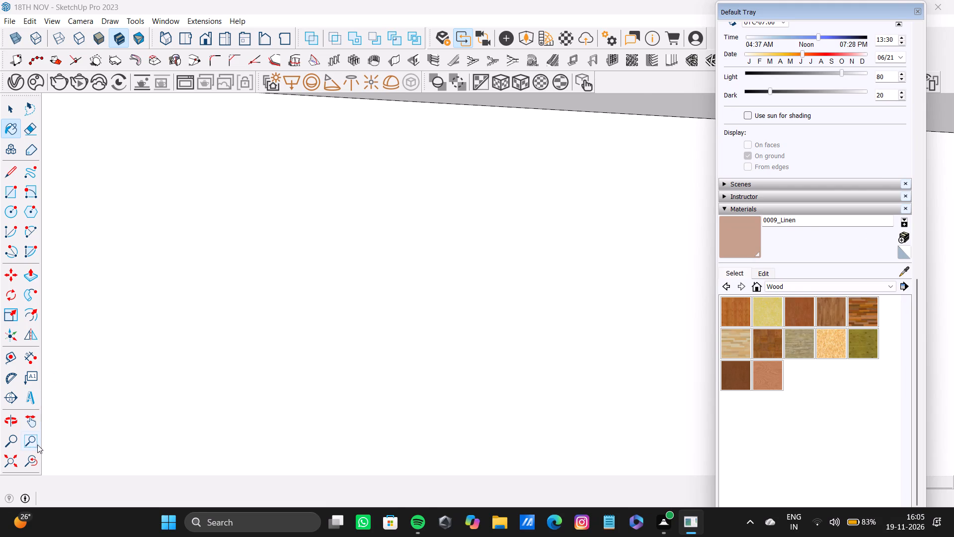
left_click(14, 461)
middle_click_drag(578, 255, 563, 268, "shift")
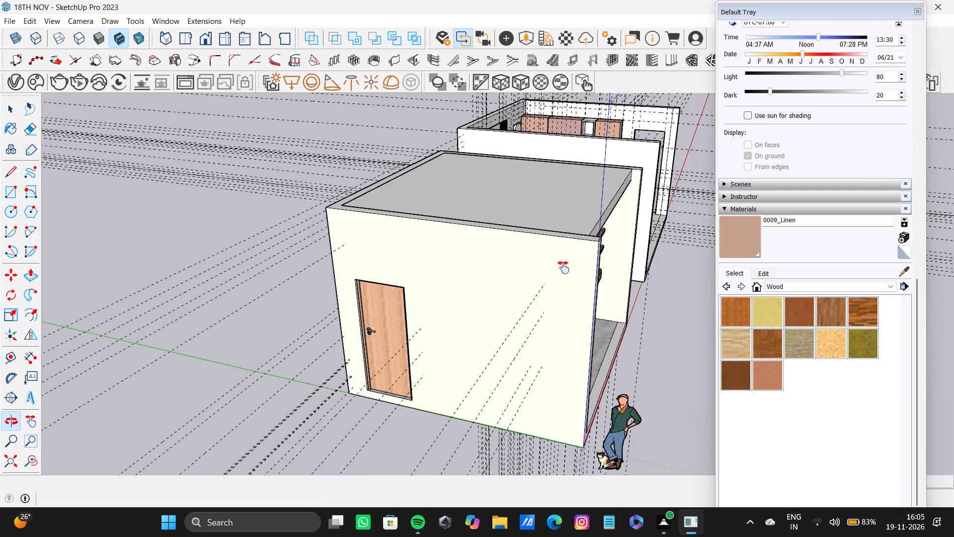
middle_click_drag(563, 268, 157, 261, "shift")
scroll(341, 247, "up", 9)
middle_click_drag(449, 268, 302, 296, "shift")
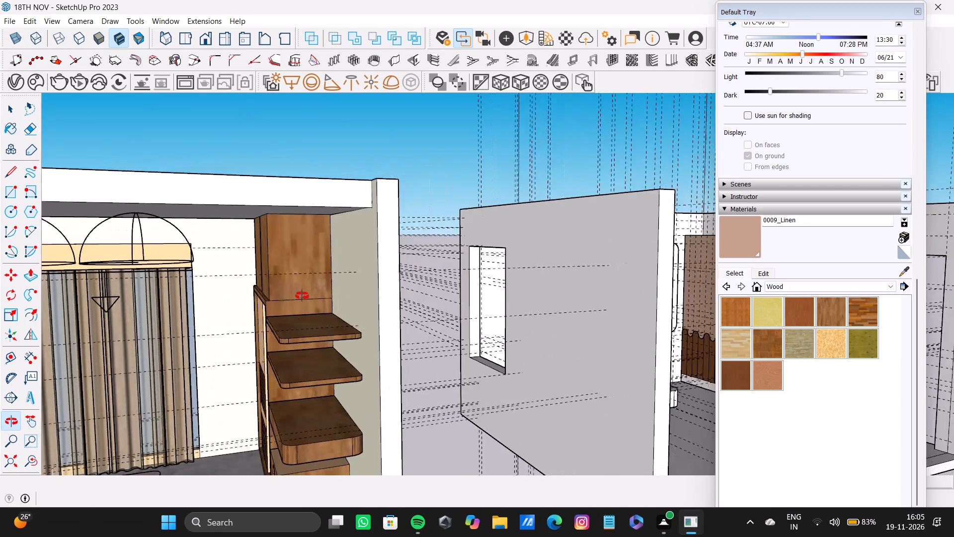
middle_click_drag(302, 296, 410, 399, "shift")
scroll(555, 239, "up", 6)
middle_click_drag(593, 230, 356, 247, "shift")
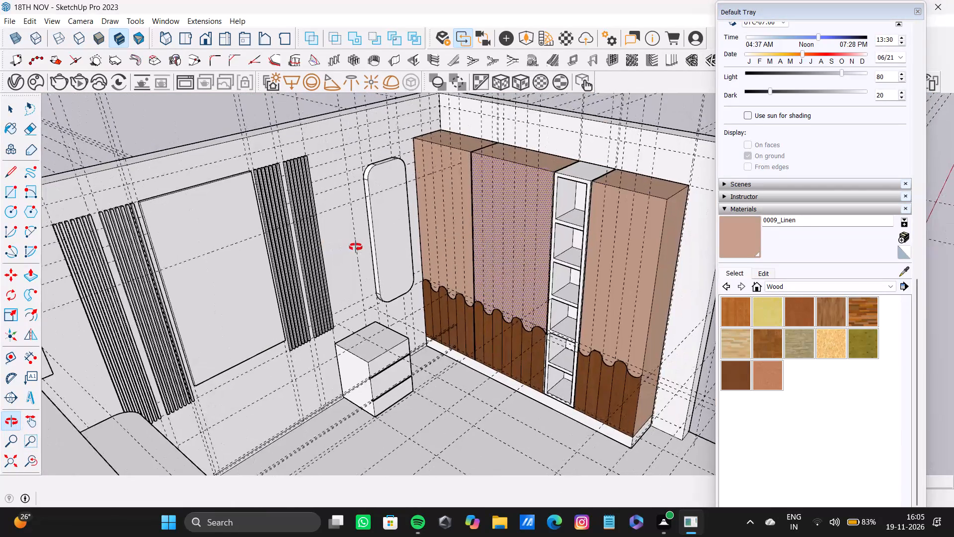
middle_click_drag(356, 247, 358, 246, "shift")
key("space")
scroll(335, 196, "down", 4)
middle_click_drag(335, 196, 337, 231)
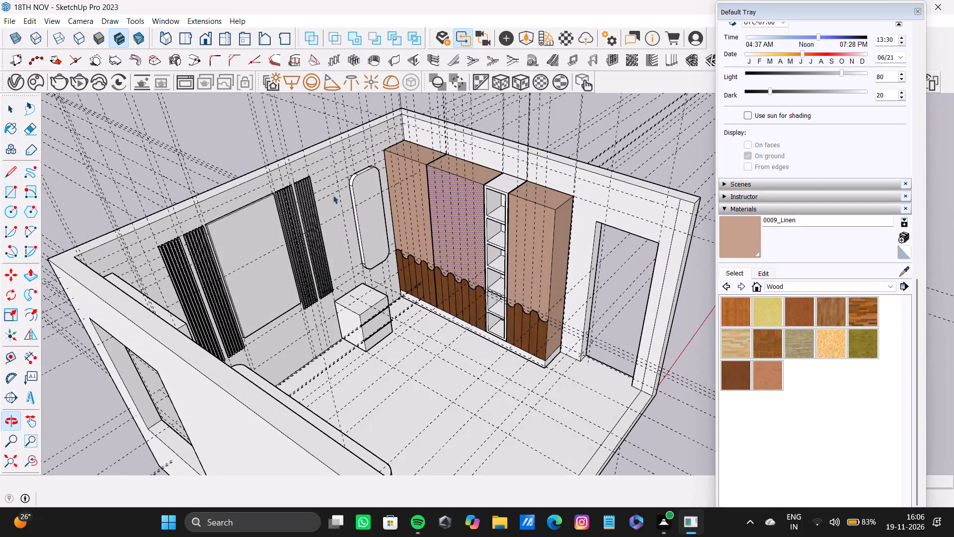
left_click(239, 135)
key("space")
scroll(485, 249, "up", 4)
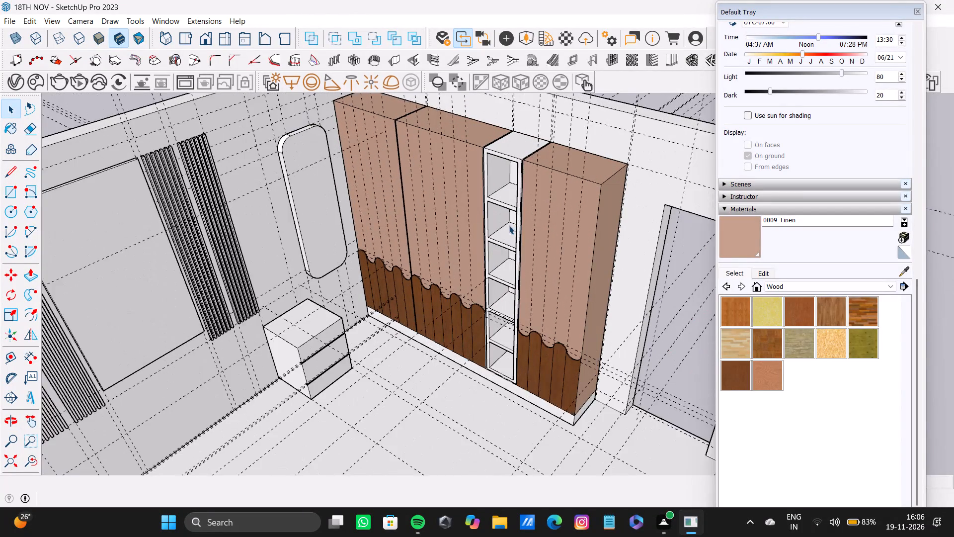
scroll(509, 225, "up", 1)
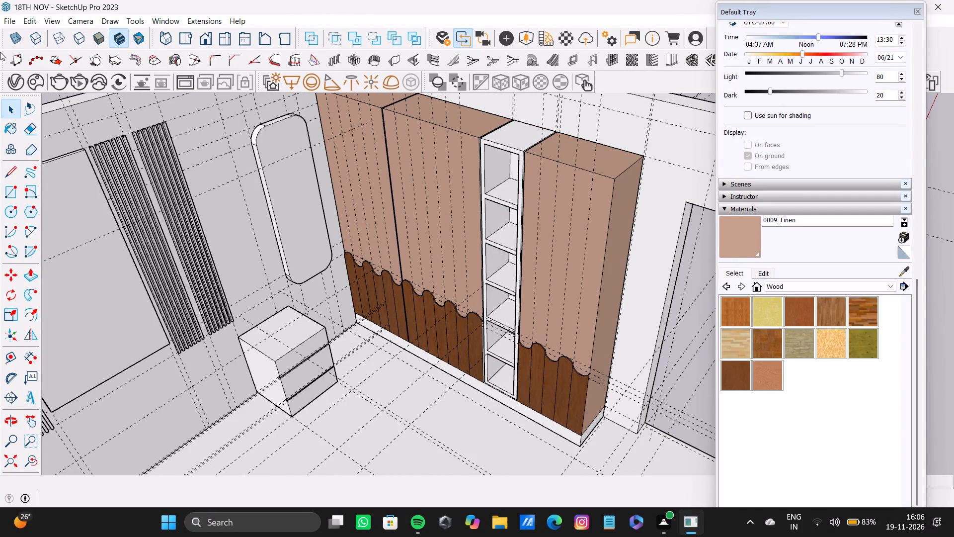
scroll(10, 0, "up", 2)
Choose 0110_LightSlateGray from the Colors-Named material collection and return to the Select tool.
left_click(789, 287)
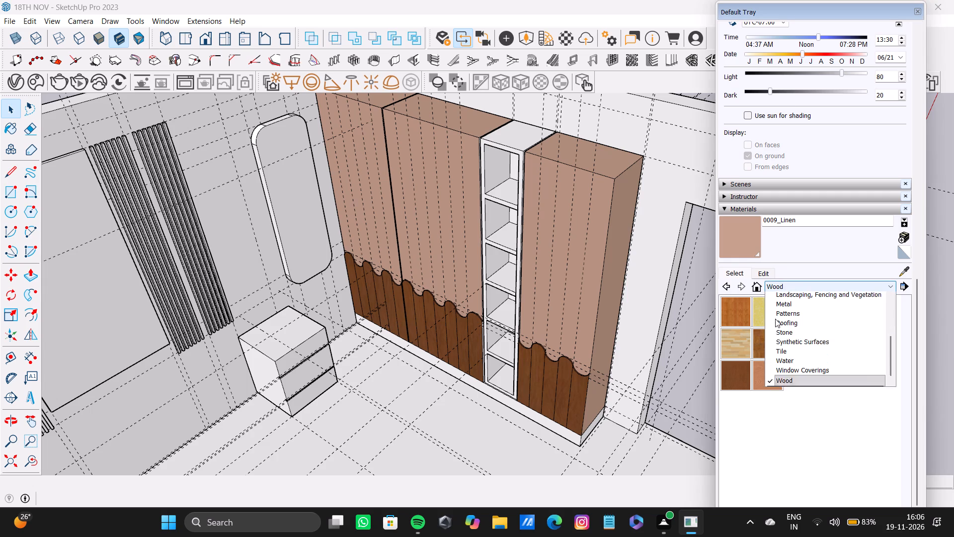
scroll(775, 332, "down", 3)
scroll(786, 367, "up", 2)
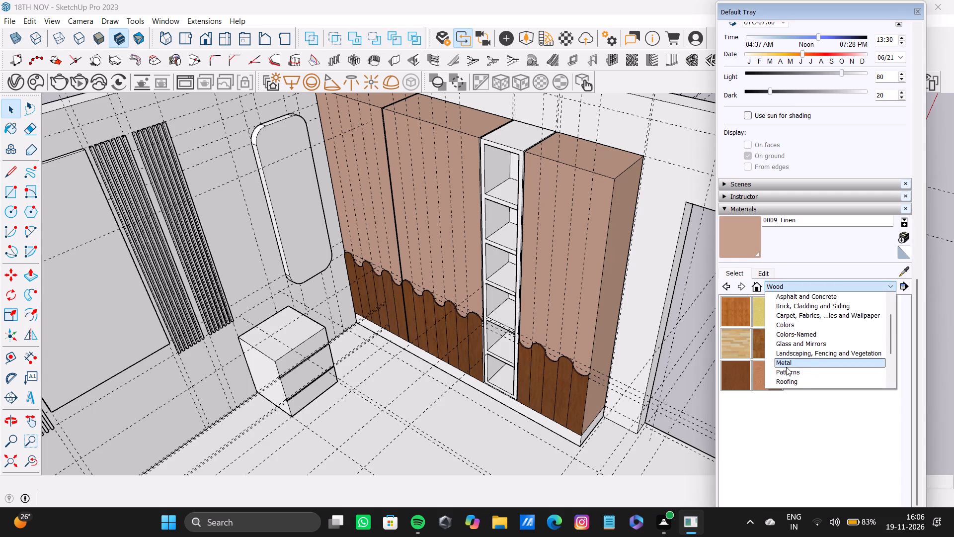
left_click(785, 336)
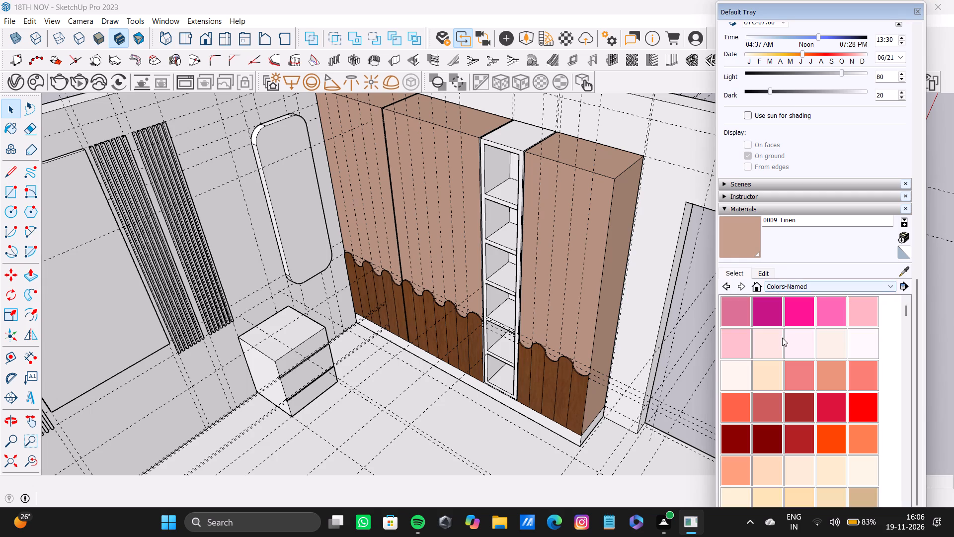
scroll(782, 340, "down", 20)
scroll(780, 350, "down", 3)
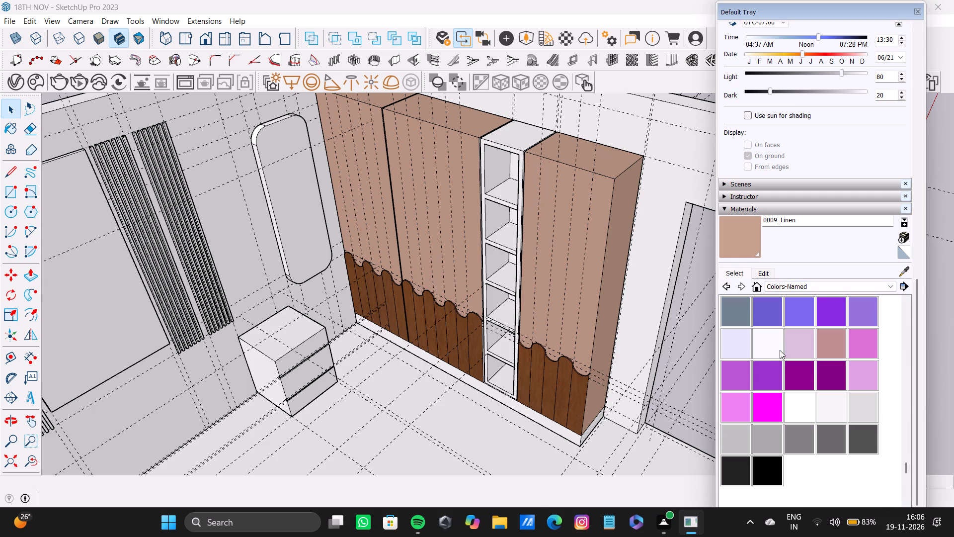
scroll(776, 350, "up", 1)
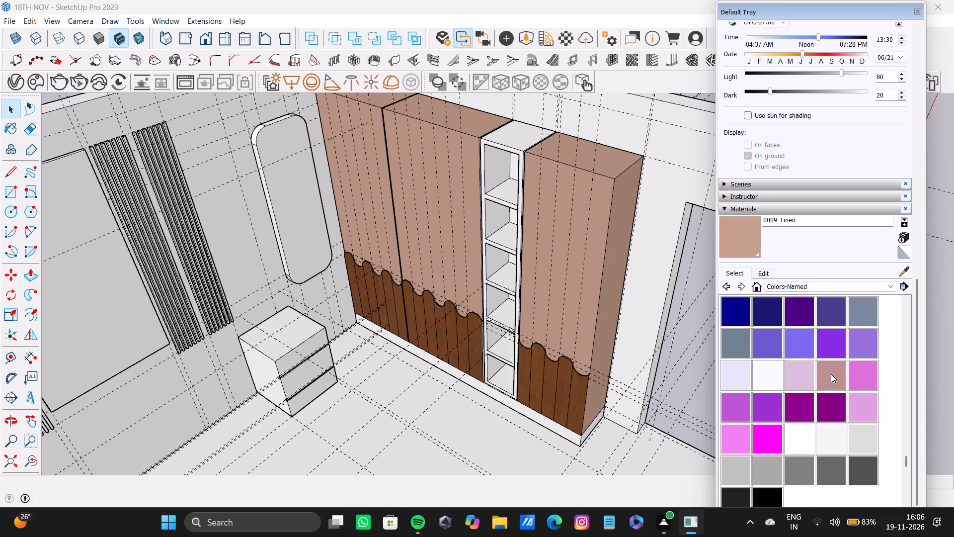
left_click(859, 310)
key("space")
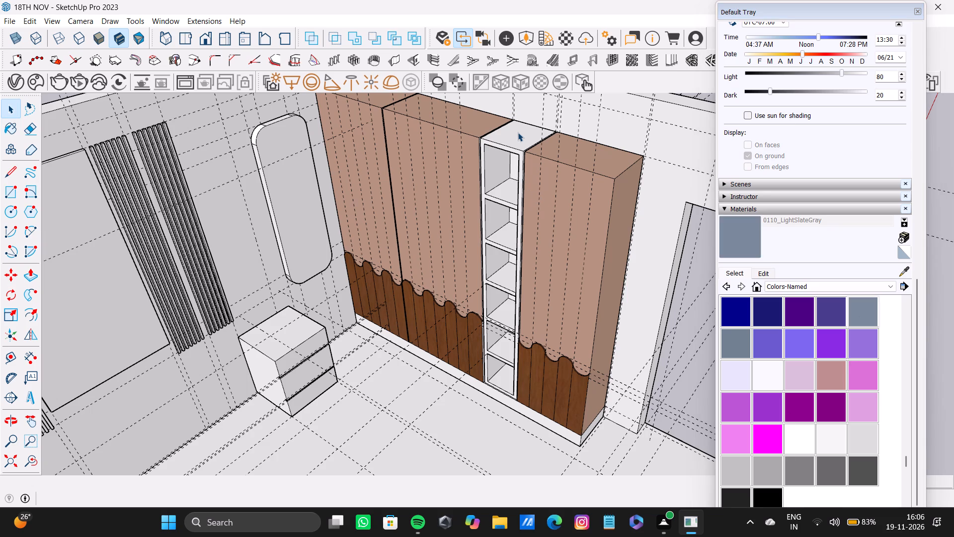
Select the top, front frame and both outer side faces of the open shelf unit between the wardrobe sections.
left_click(518, 132)
double_click(518, 132)
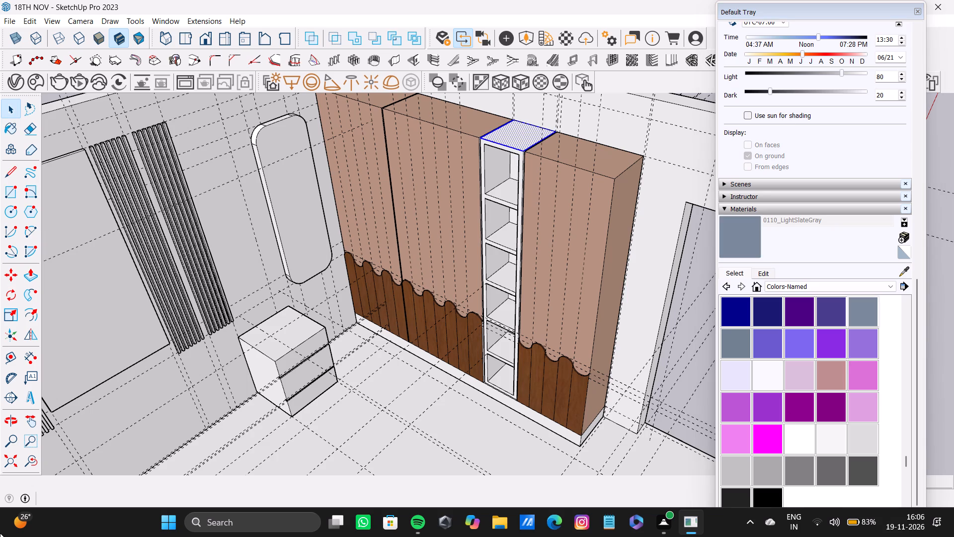
scroll(12, 517, "up", 1)
scroll(587, 202, "up", 13)
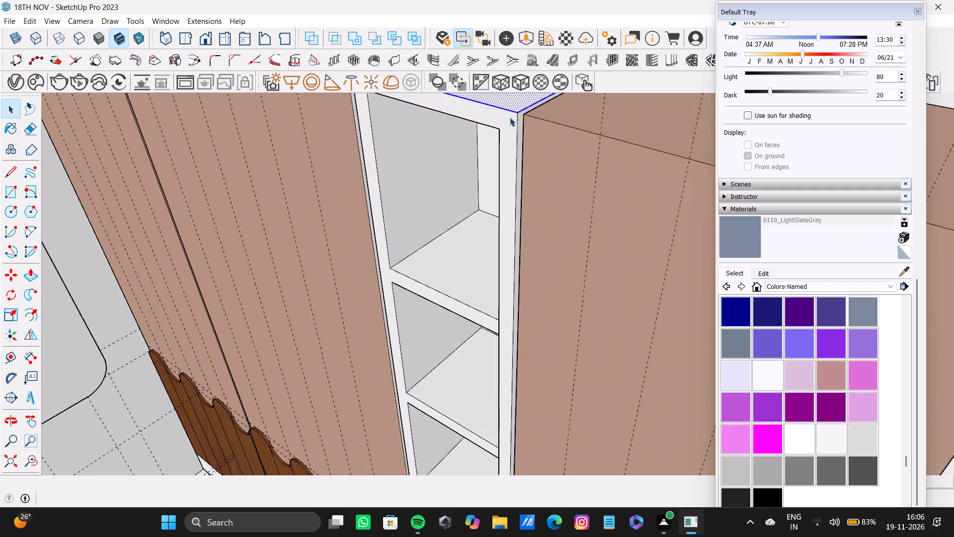
double_click(510, 117, "shift")
scroll(511, 120, "up", 9, "shift")
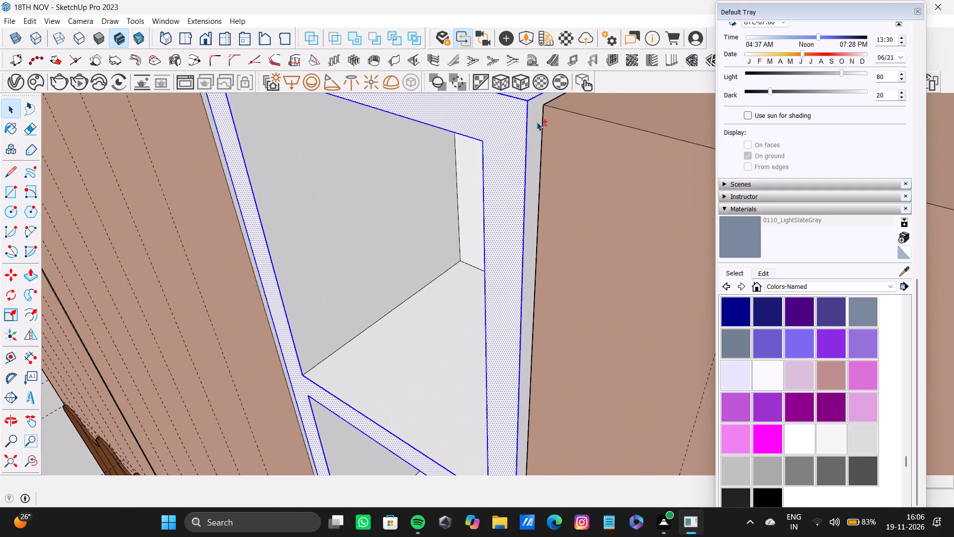
double_click(537, 122, "shift")
scroll(537, 122, "down", 12, "shift")
middle_click_drag(514, 169, 608, 253, "shift")
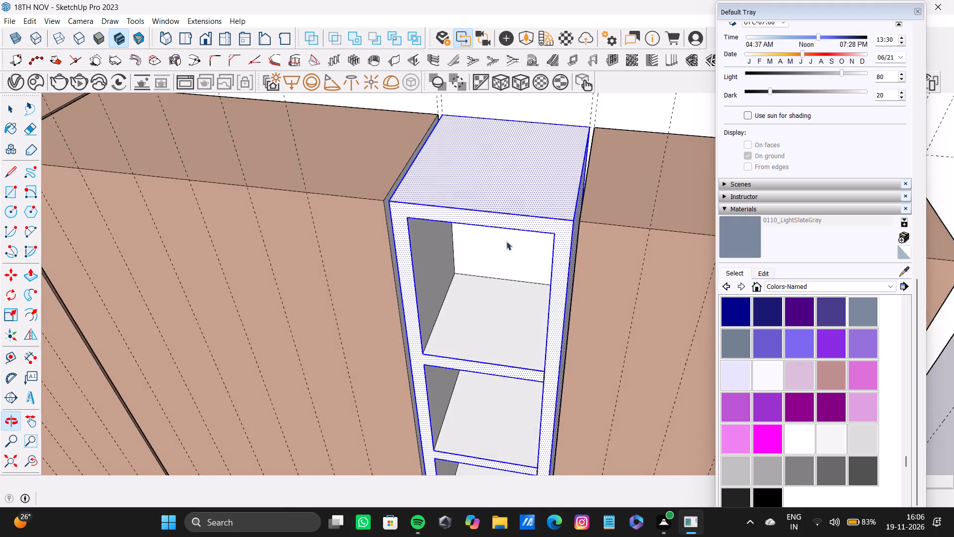
scroll(455, 246, "up", 10)
middle_click_drag(374, 212, 626, 177)
scroll(302, 207, "down", 5, "shift")
scroll(285, 222, "up", 1, "shift")
middle_click_drag(284, 222, 266, 164, "shift")
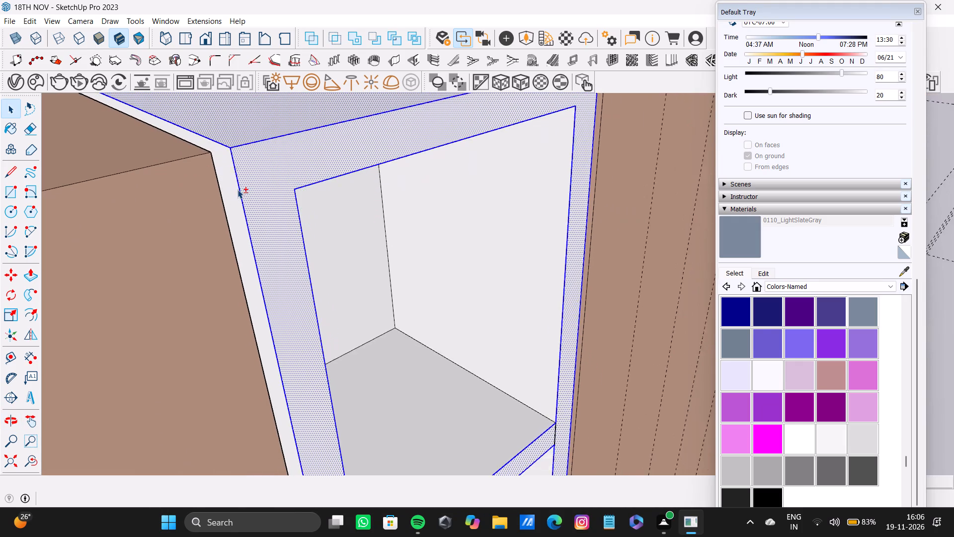
scroll(238, 189, "up", 3, "shift")
double_click(229, 200, "shift")
Add the inner side, back, ceiling and floor faces of the shelf unit's topmost compartment to the selection.
double_click(511, 221, "shift")
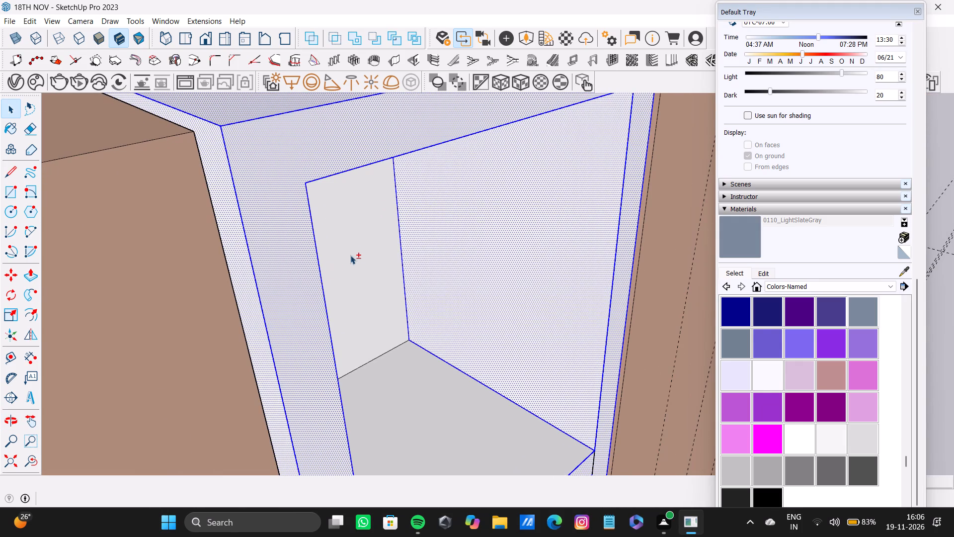
double_click(357, 251, "shift")
scroll(416, 280, "down", 5)
middle_click_drag(424, 289, 263, 272)
scroll(322, 250, "up", 5)
middle_click_drag(347, 253, 320, 79)
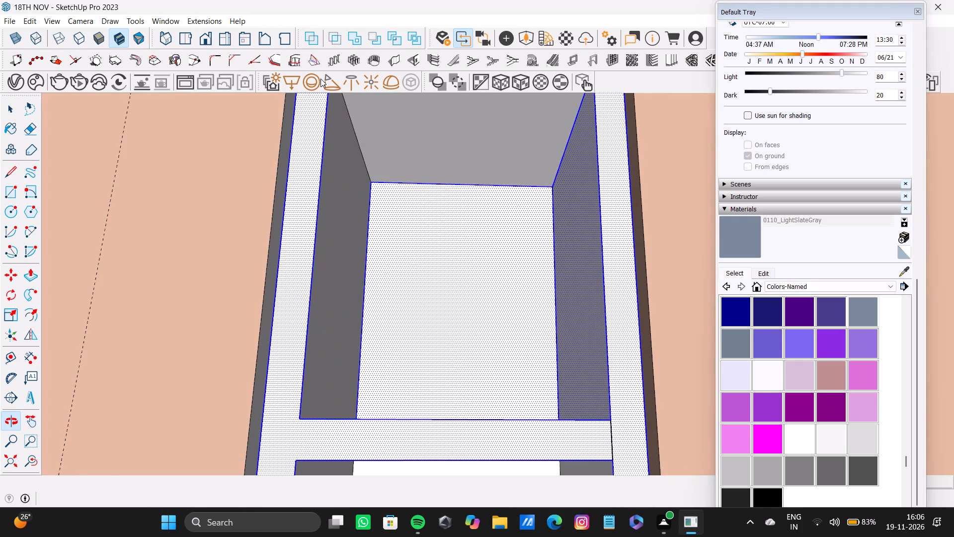
middle_click_drag(320, 79, 319, 79)
double_click(415, 132, "shift")
double_click(329, 219, "shift")
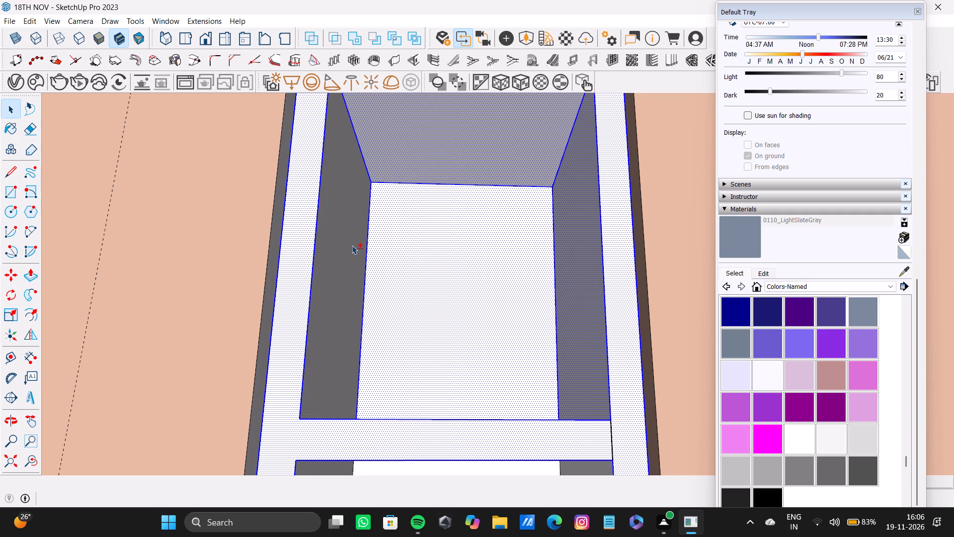
scroll(353, 245, "down", 4, "shift")
double_click(353, 245, "shift")
scroll(355, 244, "down", 5, "shift")
middle_click_drag(358, 255, 433, 236)
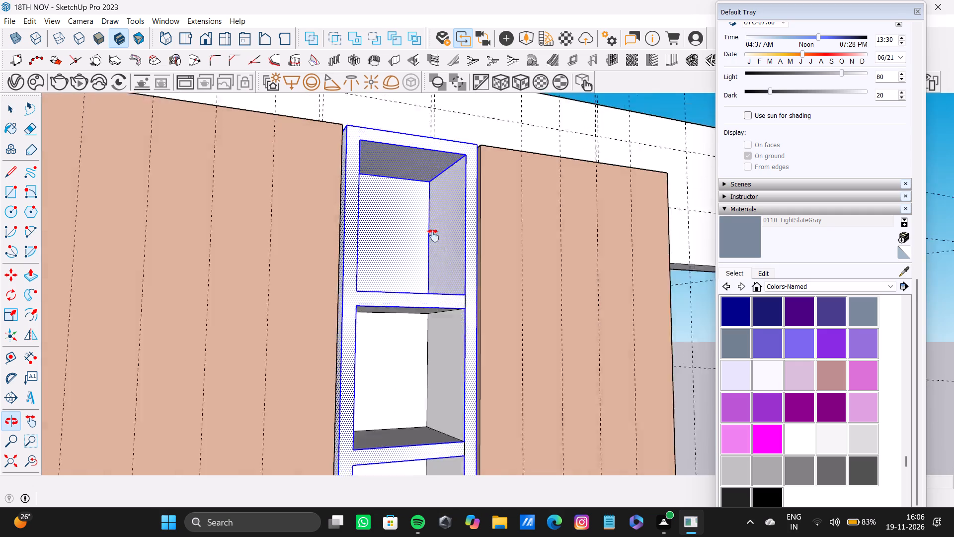
middle_click_drag(433, 236, 396, 347)
double_click(370, 207, "shift")
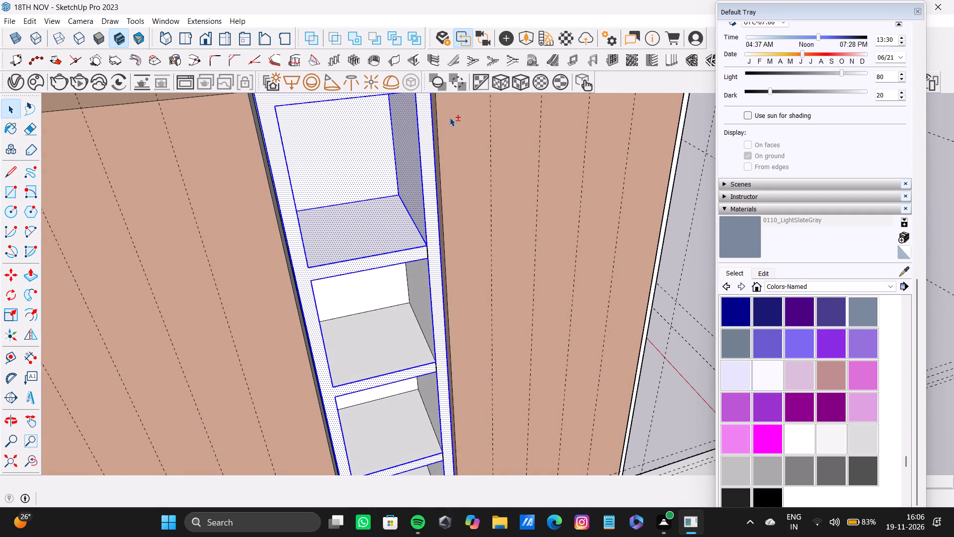
Add the inner faces of the shelf unit's second compartment from the top to the selection.
scroll(377, 352, "up", 6, "shift")
middle_click_drag(385, 322, 372, 150)
left_click(373, 110, "shift")
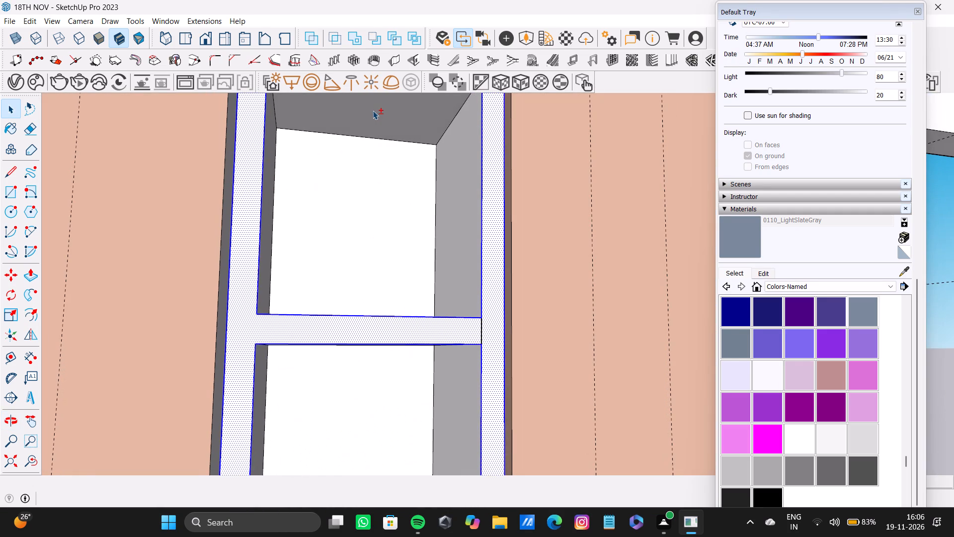
double_click(462, 211, "shift")
double_click(397, 227, "shift")
middle_click_drag(368, 231, 333, 243)
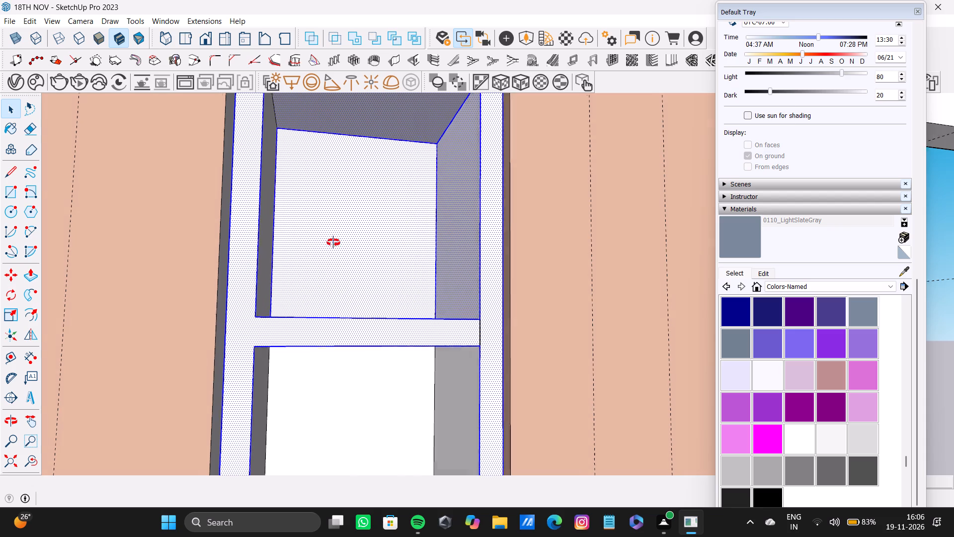
middle_click_drag(333, 243, 289, 251)
scroll(266, 244, "up", 3, "shift")
double_click(266, 243, "shift")
middle_click_drag(339, 285, 466, 476)
double_click(451, 408, "shift")
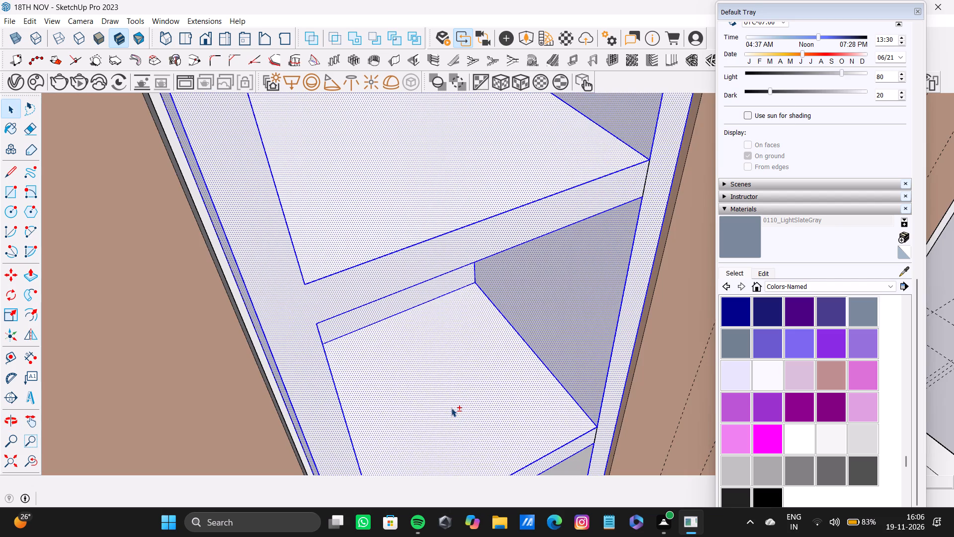
Add the inner faces of the shelf unit's third compartment from the top to the selection.
middle_click_drag(464, 408, 367, 93, "shift")
scroll(377, 141, "down", 3, "shift")
middle_click_drag(387, 200, 358, 75)
scroll(359, 103, "up", 4)
middle_click_drag(382, 137, 406, 281, "shift")
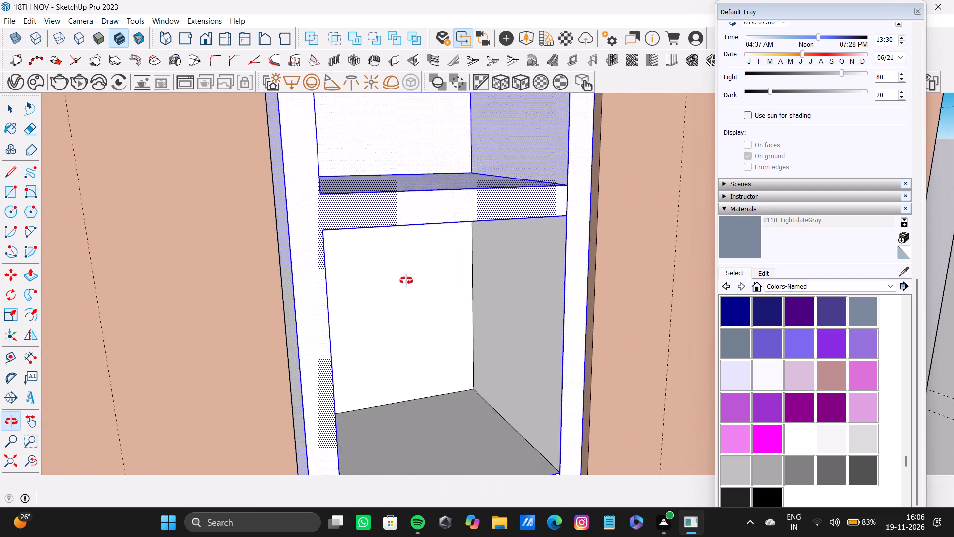
middle_click_drag(406, 281, 382, 178, "shift")
double_click(399, 187, "shift")
double_click(523, 305, "shift")
double_click(400, 325, "shift")
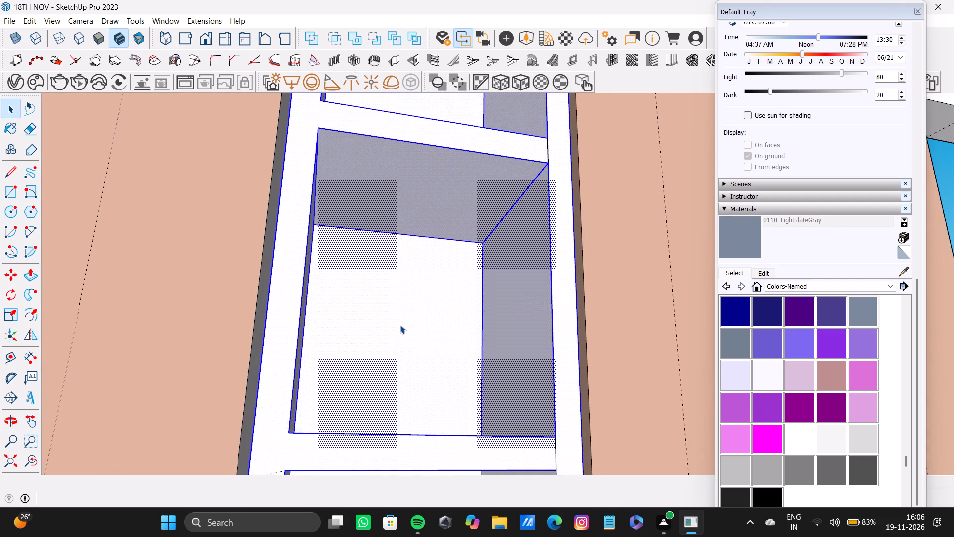
middle_click_drag(341, 326, 274, 330)
double_click(321, 311, "shift")
scroll(320, 309, "down", 4)
middle_click_drag(329, 309, 422, 536)
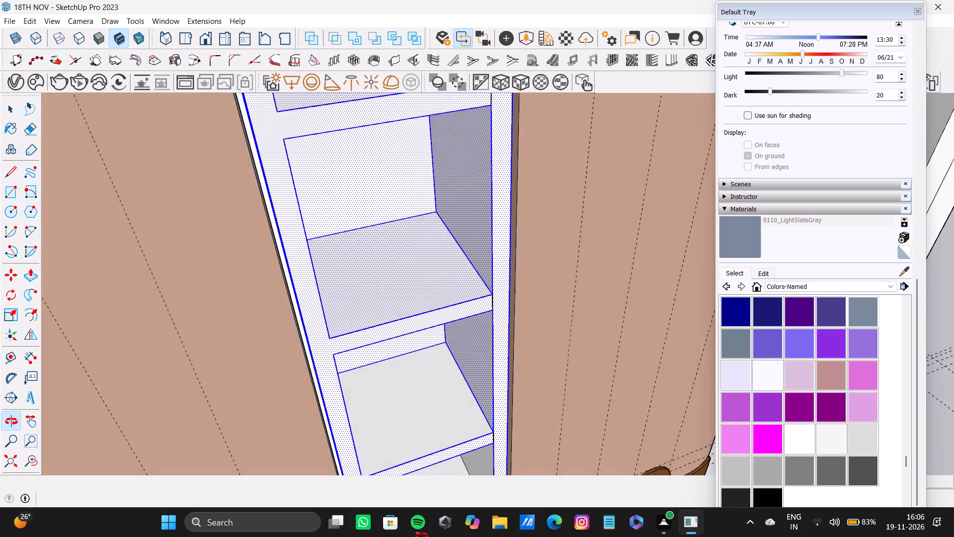
middle_click_drag(422, 536, 415, 359)
double_click(405, 202, "shift")
Add the side, back, floor and ceiling faces of the shelf unit's fourth compartment to the selection.
double_click(462, 291, "shift")
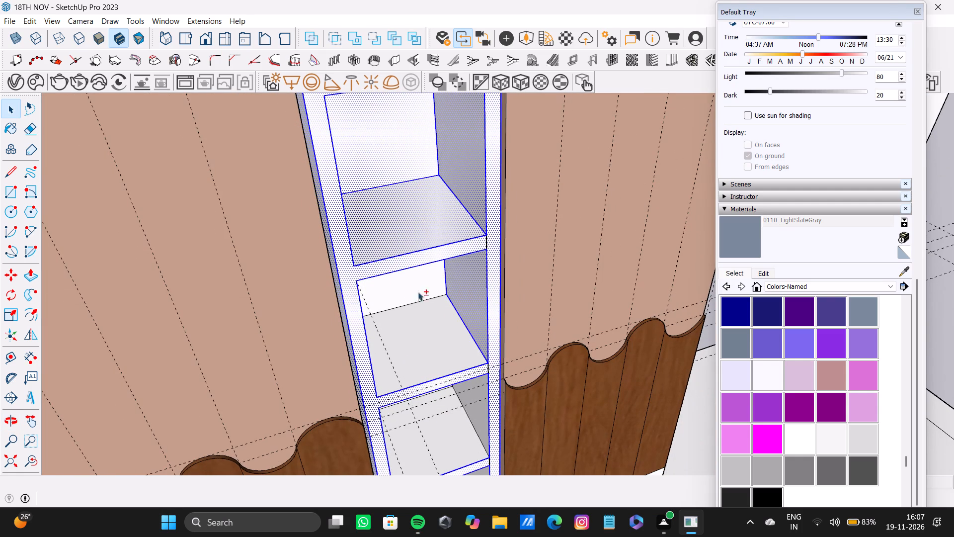
double_click(405, 287, "shift")
double_click(420, 335, "shift")
middle_click_drag(433, 334, 290, 302)
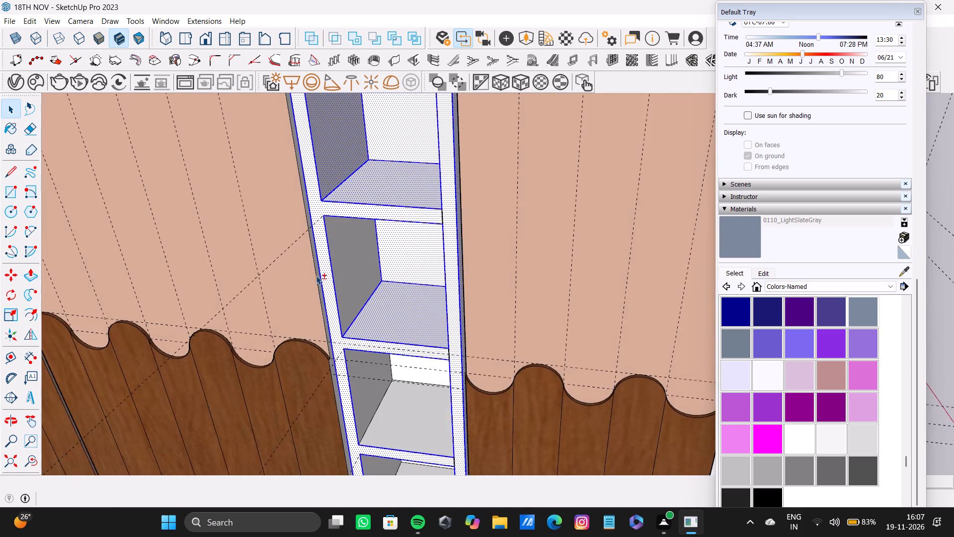
scroll(352, 262, "up", 3, "shift")
double_click(352, 262, "shift")
middle_click_drag(388, 348, 405, 126)
double_click(412, 167, "shift")
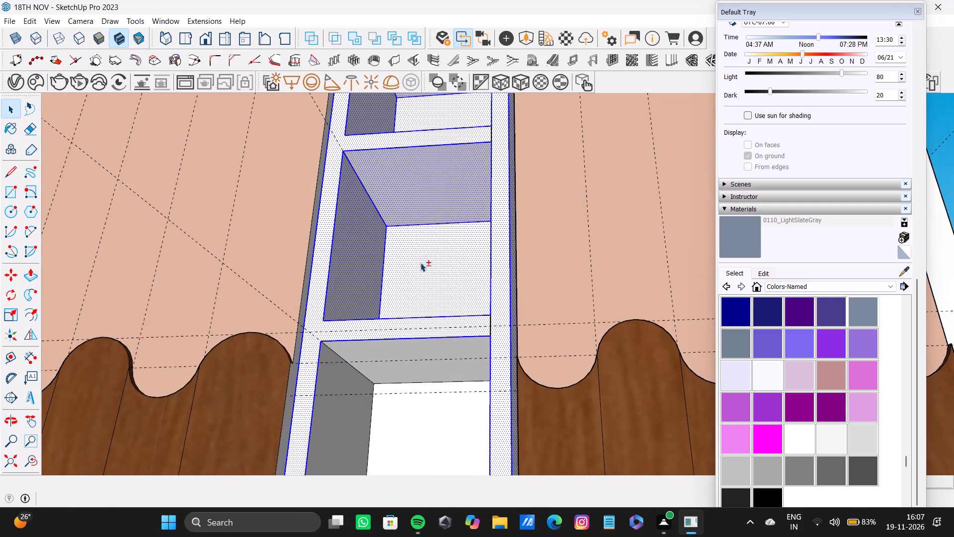
Add the ceiling, side, back and floor faces of the shelf unit's fifth compartment to the selection.
scroll(423, 281, "down", 4, "shift")
middle_click_drag(429, 324, 497, 165, "shift")
scroll(494, 187, "up", 4, "shift")
double_click(494, 187, "shift")
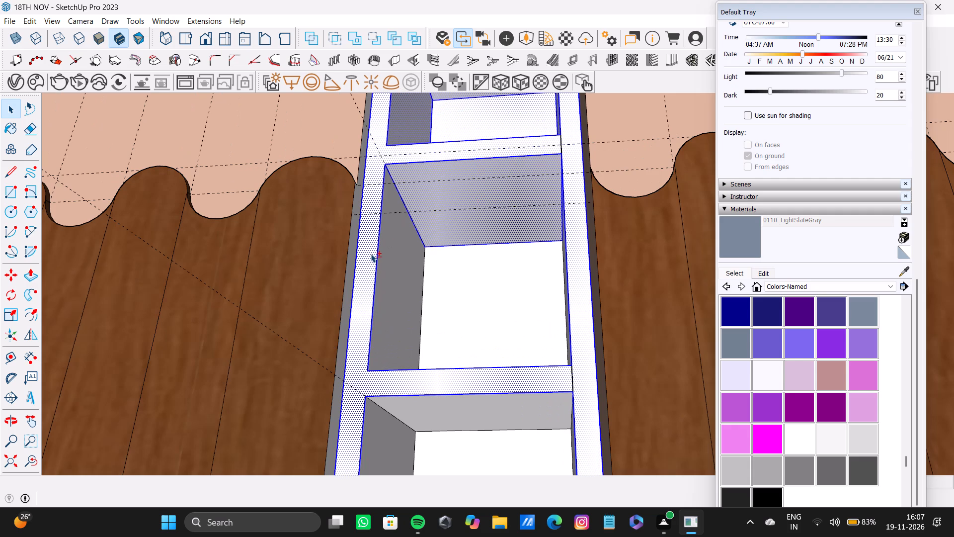
double_click(388, 260, "shift")
double_click(455, 283, "shift")
middle_click_drag(455, 283, 458, 287)
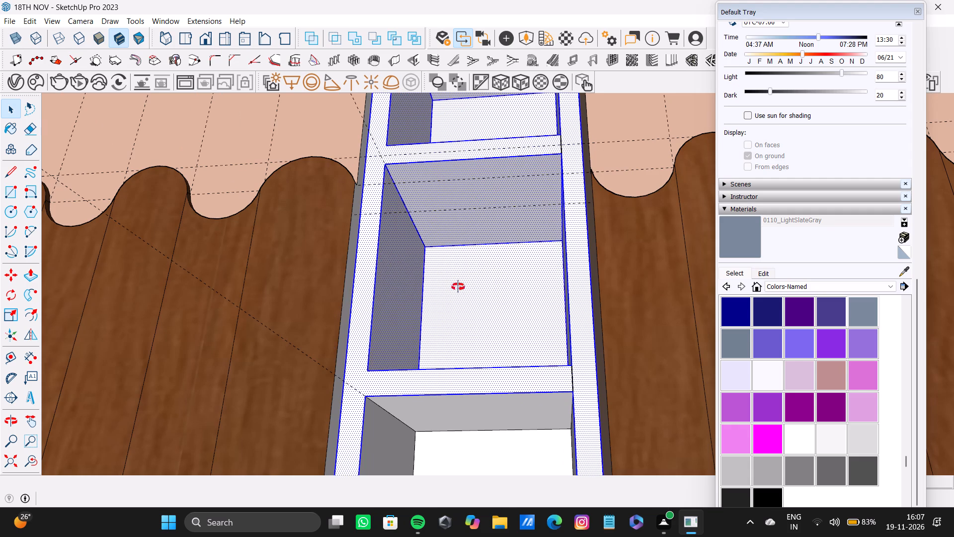
middle_click_drag(458, 287, 599, 363)
double_click(558, 324, "shift")
middle_click_drag(481, 299, 468, 414)
double_click(470, 372, "shift")
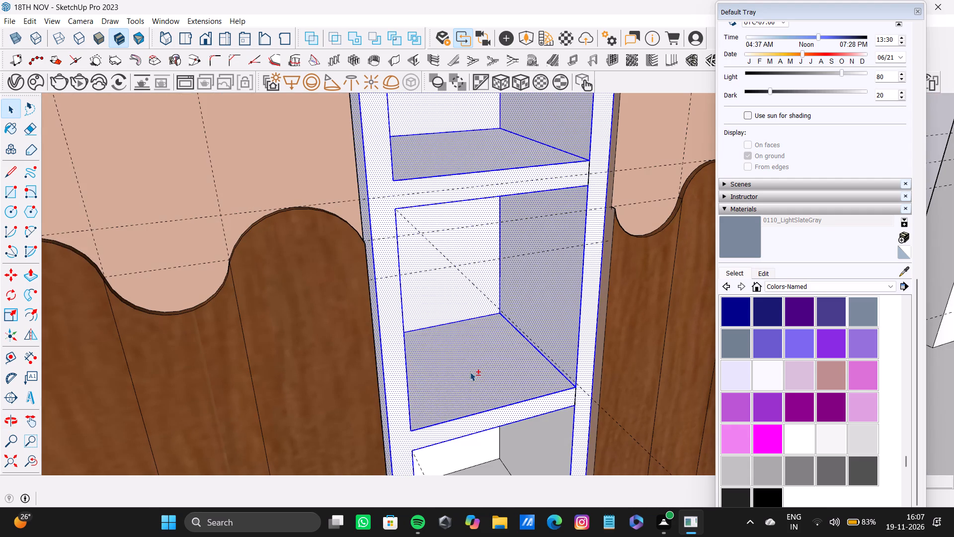
Add the side, back, floor and ceiling faces of the shelf unit's bottom compartment to the selection.
middle_click_drag(473, 373, 453, 100, "shift")
scroll(499, 207, "up", 3, "shift")
double_click(525, 171, "shift")
left_click(437, 201, "shift")
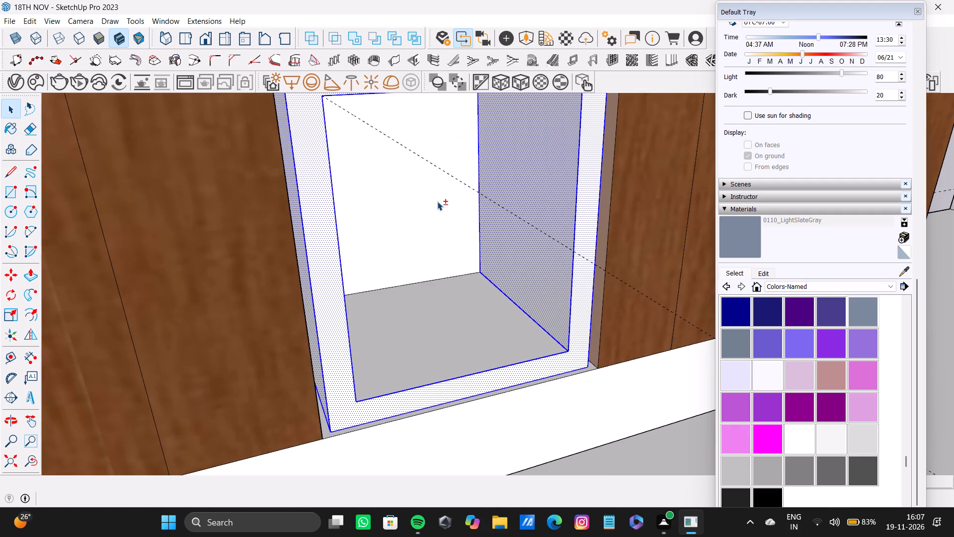
left_click(437, 201, "shift")
double_click(457, 321, "shift")
double_click(435, 244, "shift")
scroll(452, 244, "up", 1)
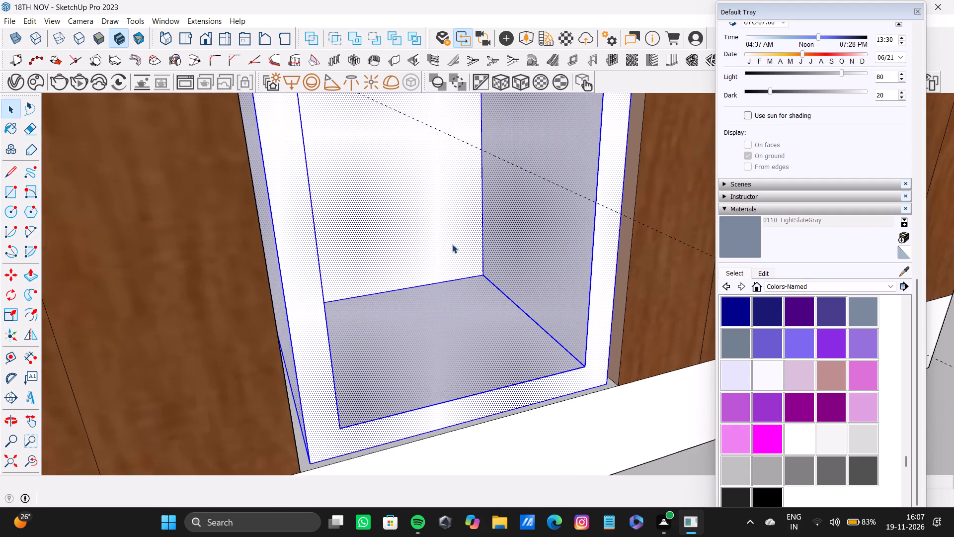
middle_click_drag(452, 244, 310, 226)
double_click(274, 198, "shift")
middle_click_drag(381, 265, 447, 276, "shift")
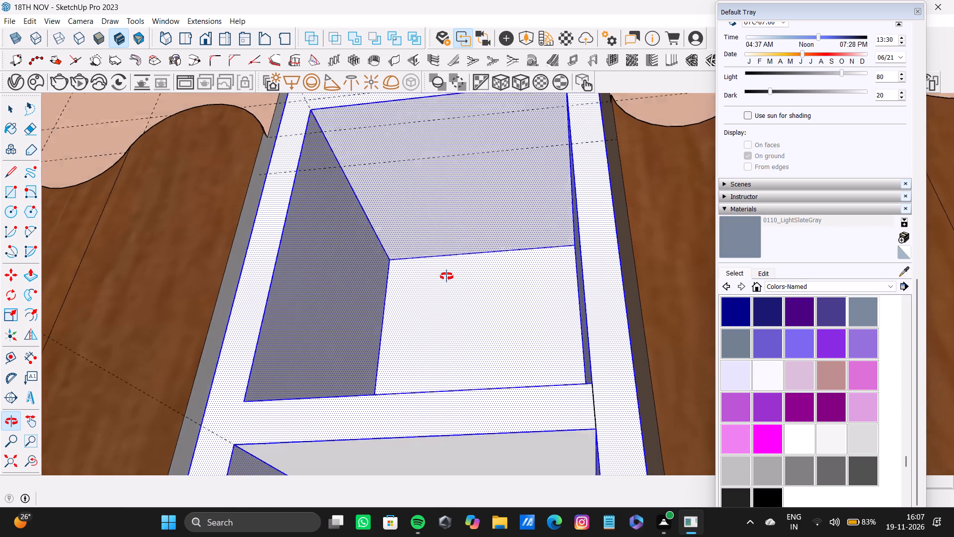
middle_click_drag(447, 276, 447, 275, "shift")
double_click(439, 442, "shift")
scroll(425, 345, "down", 4, "shift")
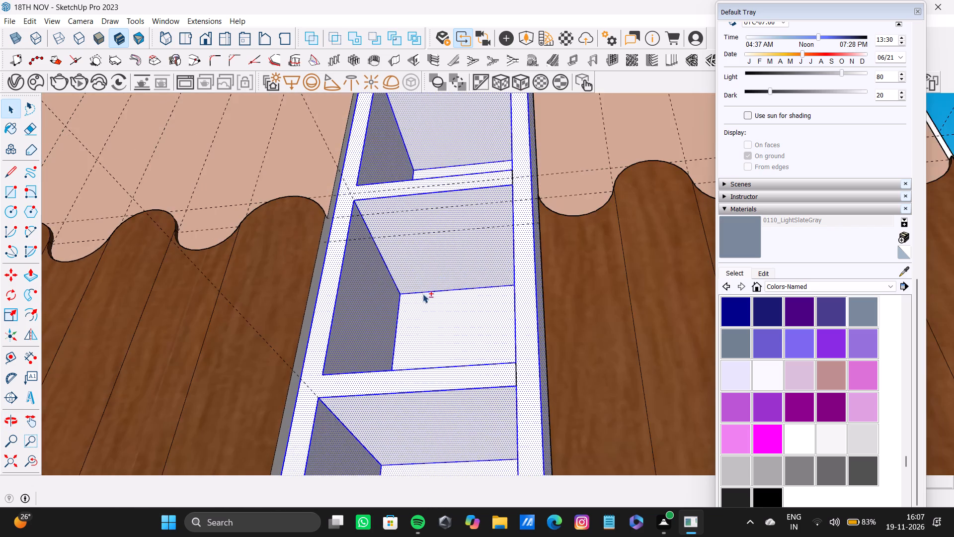
scroll(423, 294, "down", 4, "shift")
left_click(9, 456, "shift")
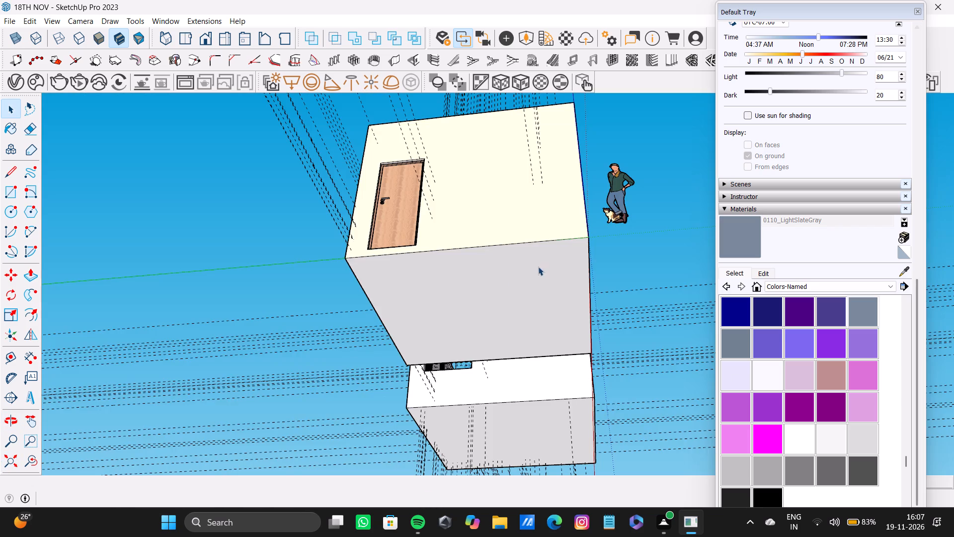
middle_click_drag(537, 259, 520, 534)
scroll(557, 326, "up", 8)
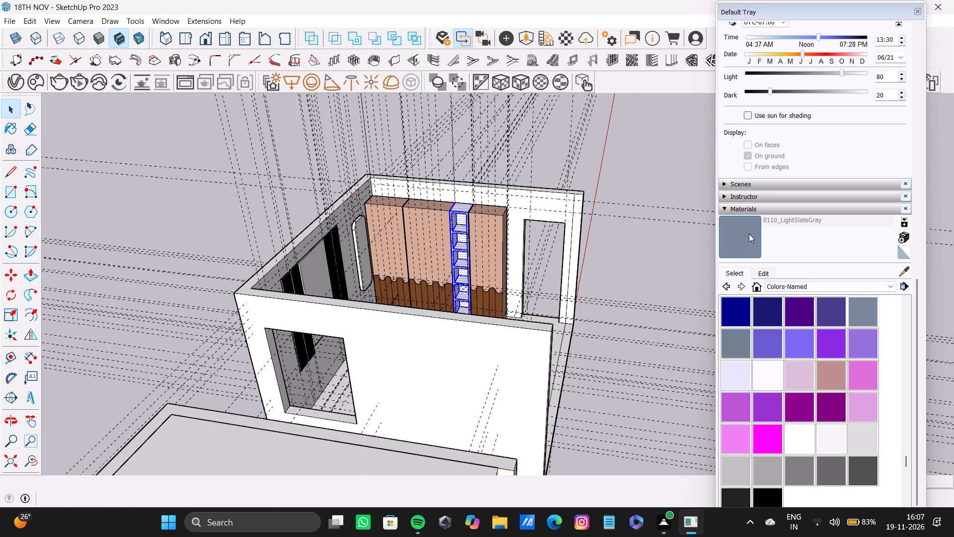
Paint the selected shelf unit faces with the colour 0111_SlateGray.
left_click(733, 342)
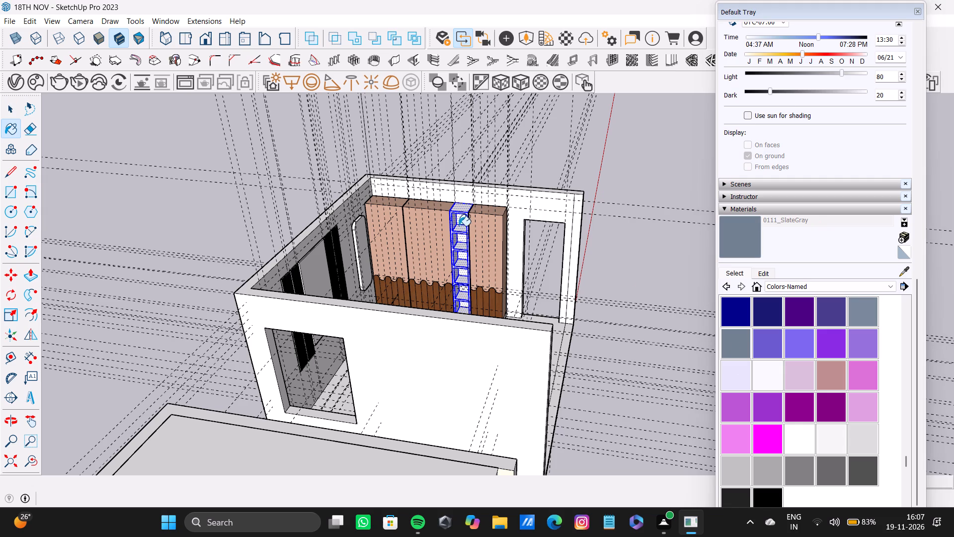
scroll(459, 223, "up", 16)
left_click(477, 178)
scroll(479, 223, "down", 4)
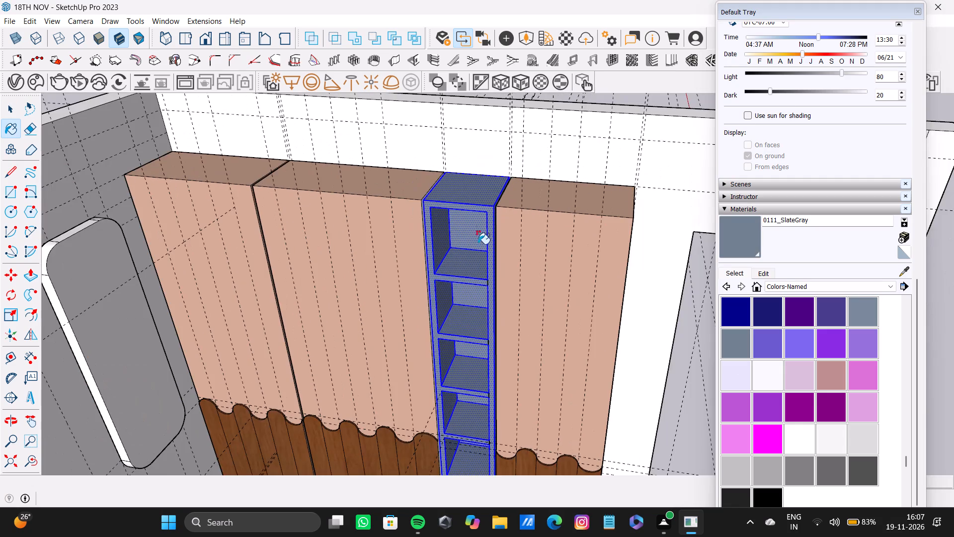
Pull the wardrobe plinth's front face slightly forward of the veneer strips with Push/Pull.
middle_click_drag(478, 244, 424, 71, "shift")
scroll(500, 480, "up", 3)
middle_click_drag(473, 340, 408, 280)
scroll(469, 494, "up", 2)
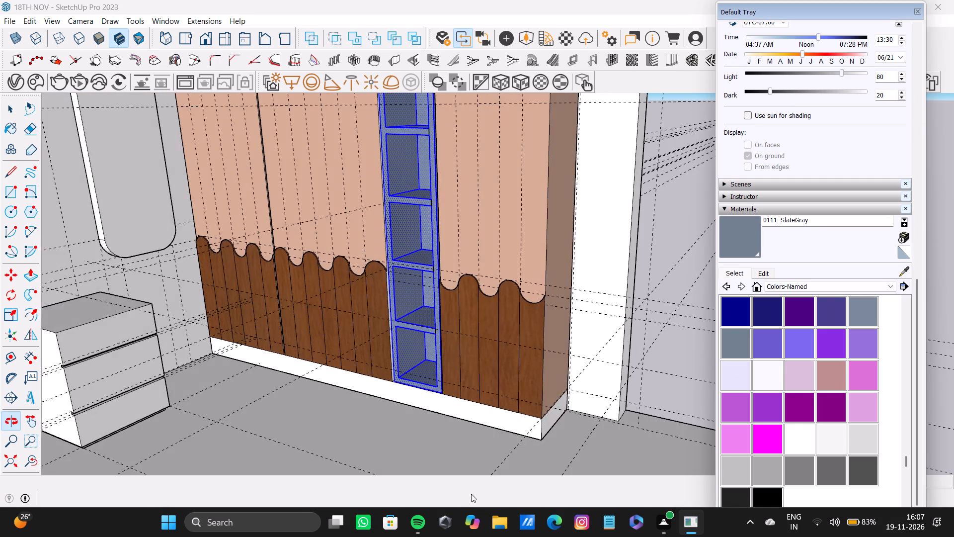
scroll(471, 494, "up", 16)
key("space")
key("space")
left_click(525, 404)
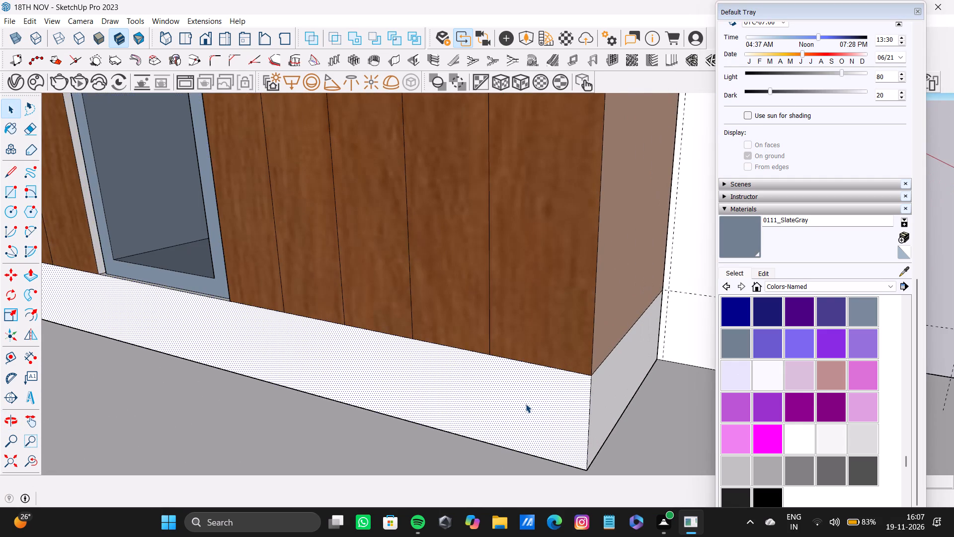
key("p")
left_click_drag(526, 404, 523, 411)
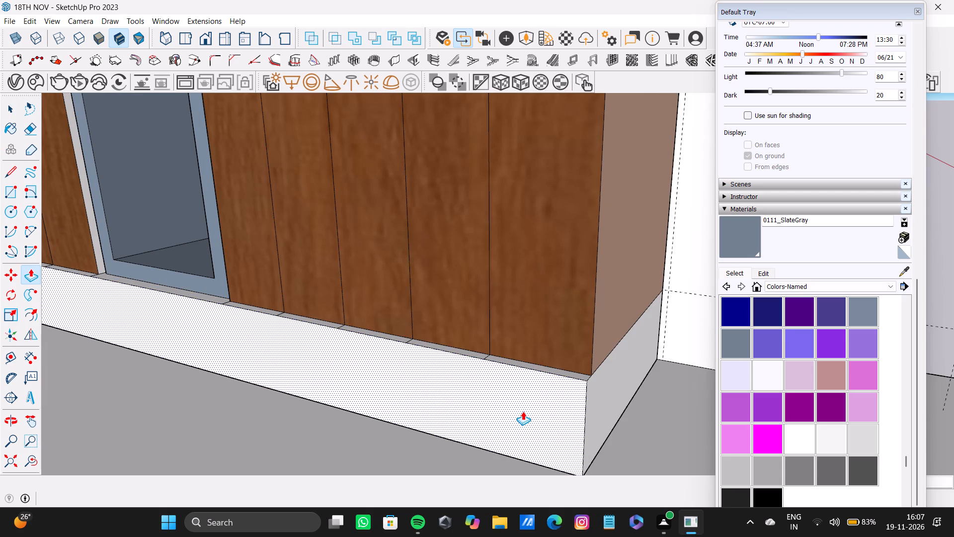
left_click_drag(523, 411, 525, 410)
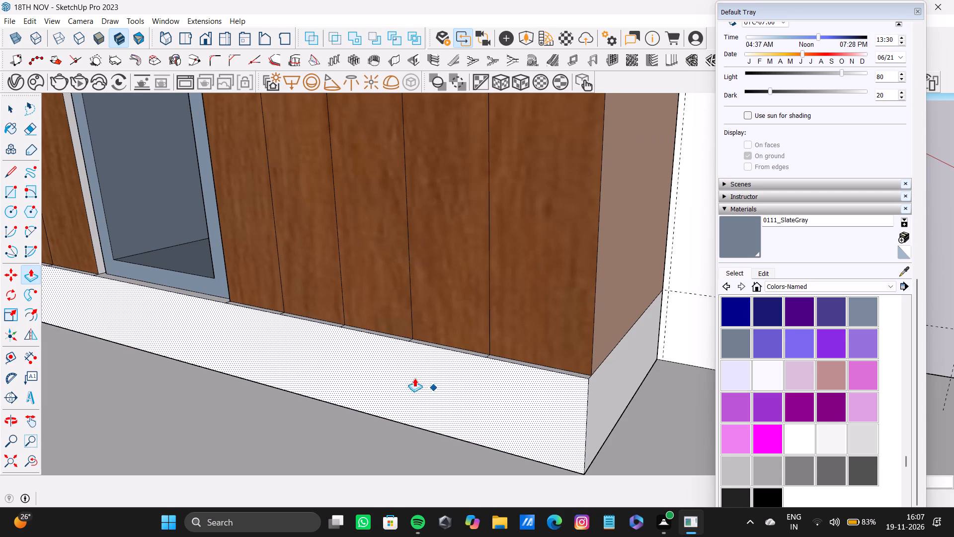
Paint the wardrobe plinth's front face with 0111_SlateGray.
scroll(414, 377, "down", 4)
middle_click_drag(376, 315, 507, 383)
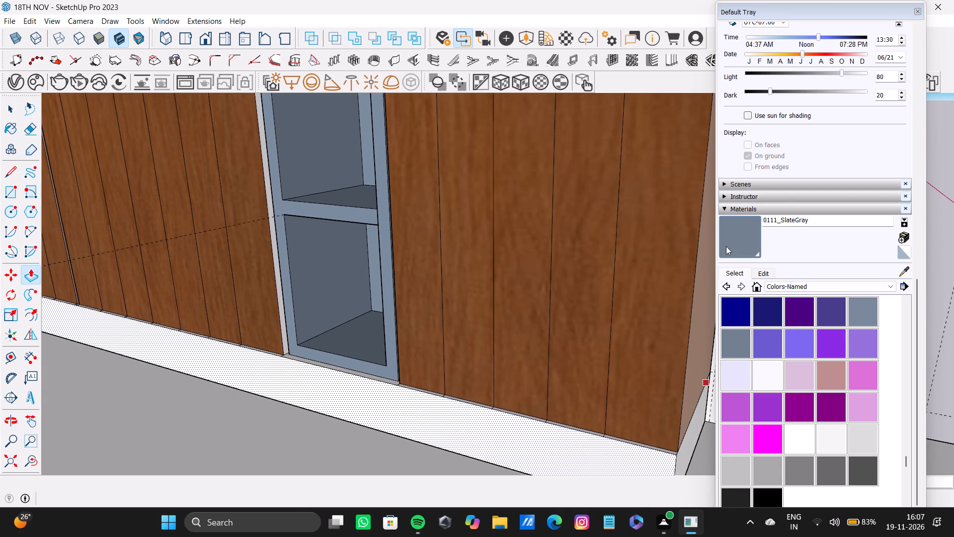
left_click(731, 240)
left_click(532, 445)
Paint the plinth's narrow top ledge with 0111_SlateGray under three nearby right-hand veneer strips and the shelf unit.
scroll(529, 412, "up", 8)
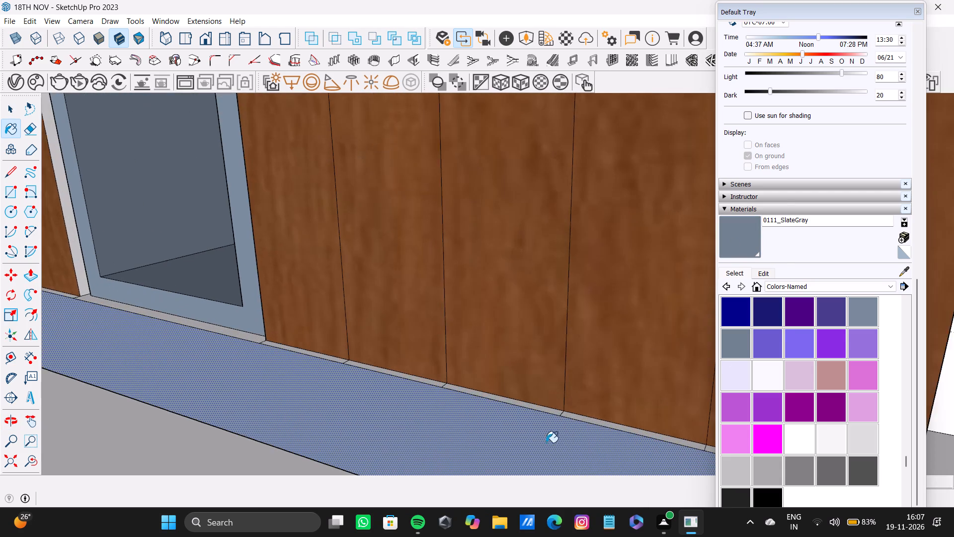
scroll(546, 443, "up", 9)
left_click(556, 408)
scroll(556, 408, "down", 2)
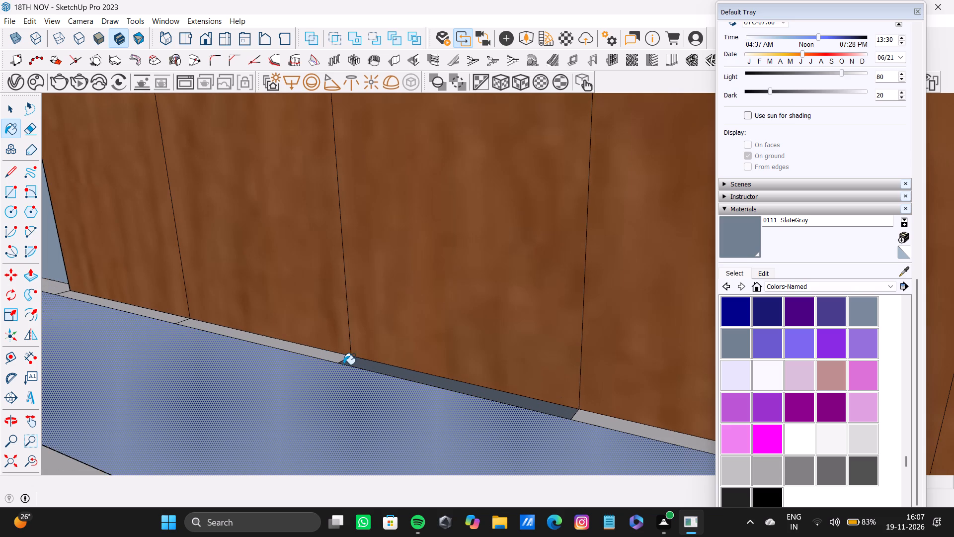
left_click(339, 357)
left_click(166, 317)
scroll(87, 280, "down", 1)
middle_click_drag(88, 280, 308, 320, "shift")
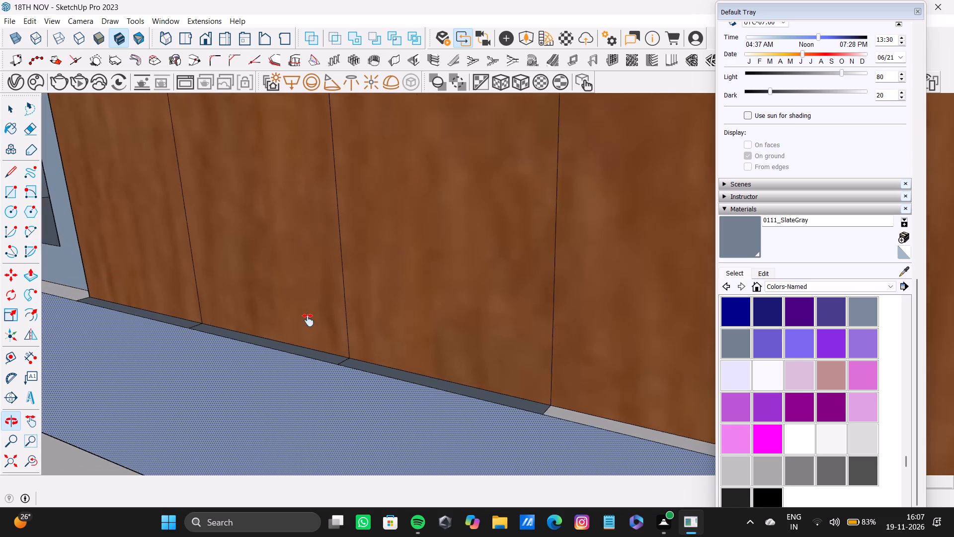
middle_click_drag(308, 320, 717, 452, "shift")
left_click(547, 424)
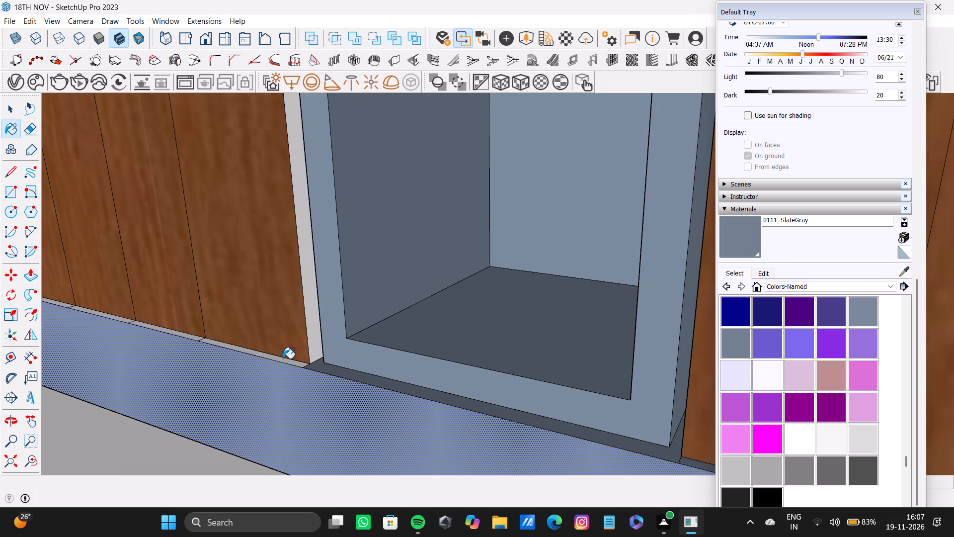
Paint the five plinth ledge segments immediately left of the shelf unit with 0111_SlateGray.
left_click(283, 359)
left_click(194, 340)
middle_click_drag(194, 335, 527, 382)
left_click(487, 376)
left_click(419, 359)
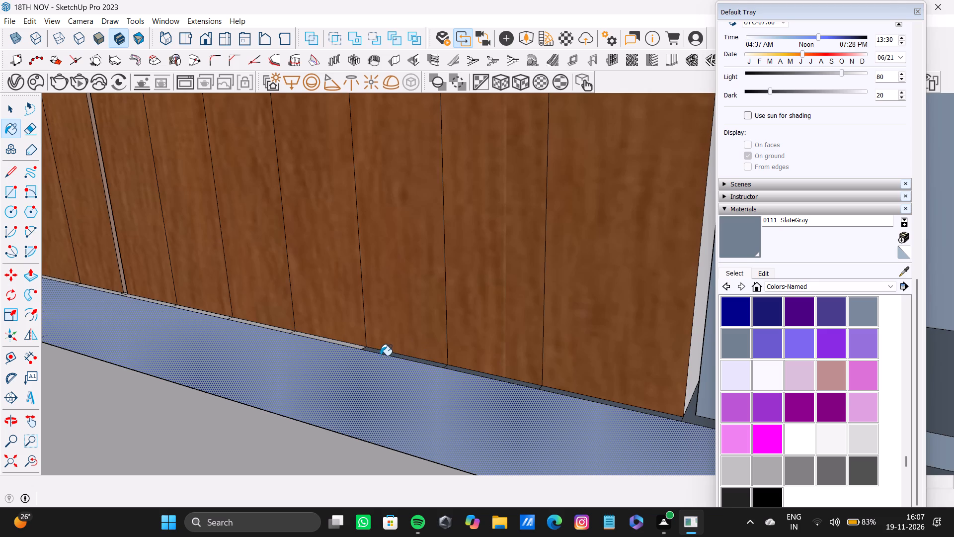
left_click(358, 348)
Continue the 0111_SlateGray finish along the plinth ledge segments on both sides of the gap between the left-hand wardrobe panels.
middle_click_drag(296, 330, 544, 373)
scroll(508, 374, "up", 3)
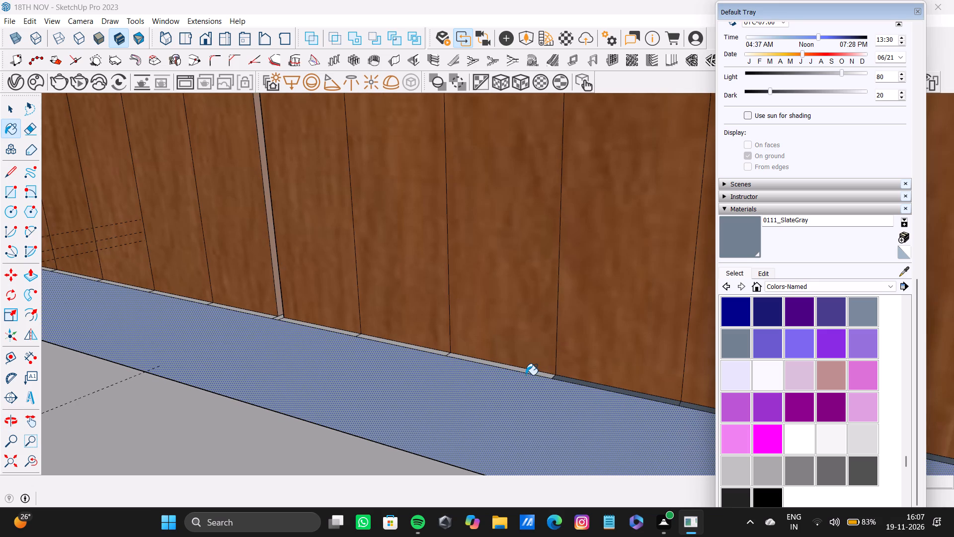
scroll(540, 375, "up", 3)
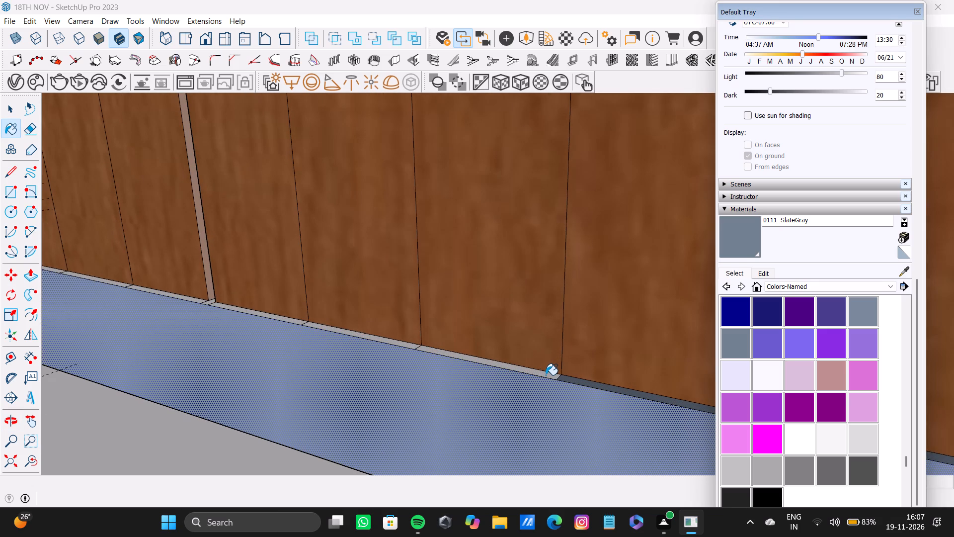
left_click(546, 375)
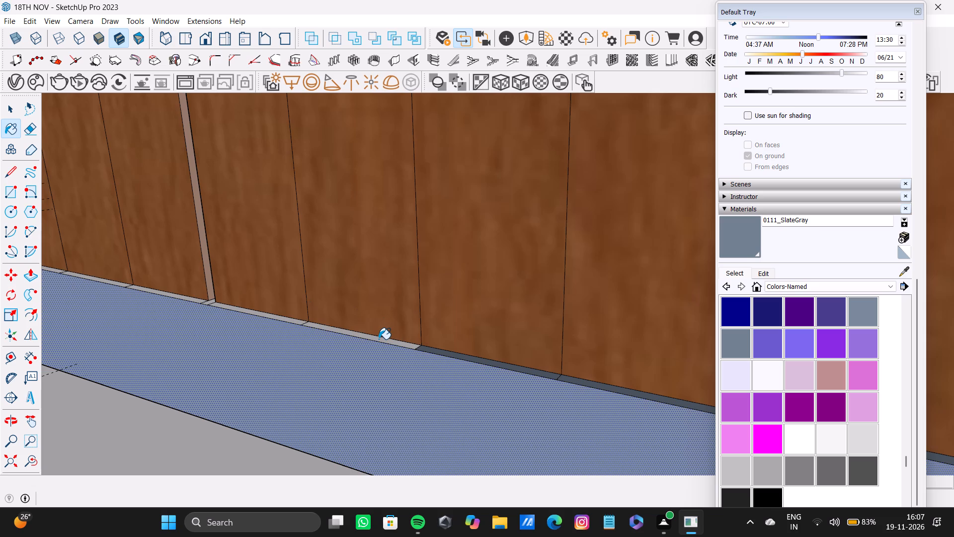
left_click(379, 339)
scroll(310, 333, "down", 3)
middle_click_drag(312, 333, 513, 365, "shift")
scroll(425, 358, "up", 9)
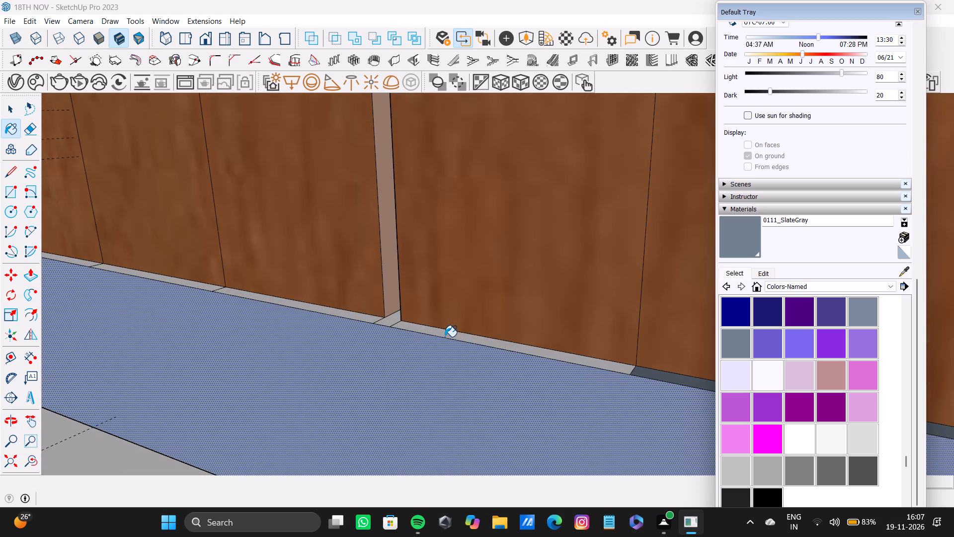
left_click(445, 337)
left_click(355, 314)
scroll(356, 319, "down", 3)
middle_click_drag(357, 320, 543, 351, "shift")
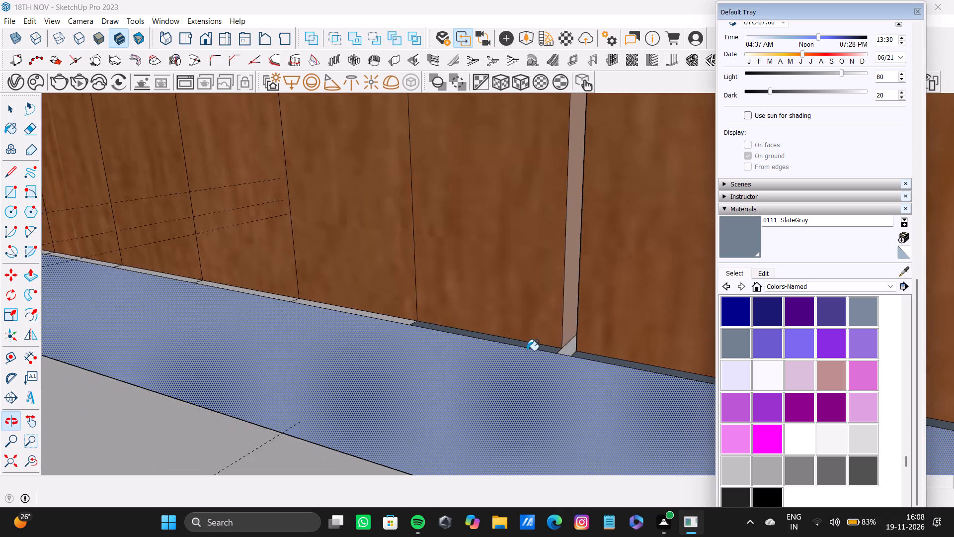
scroll(418, 346, "up", 9)
left_click(396, 290)
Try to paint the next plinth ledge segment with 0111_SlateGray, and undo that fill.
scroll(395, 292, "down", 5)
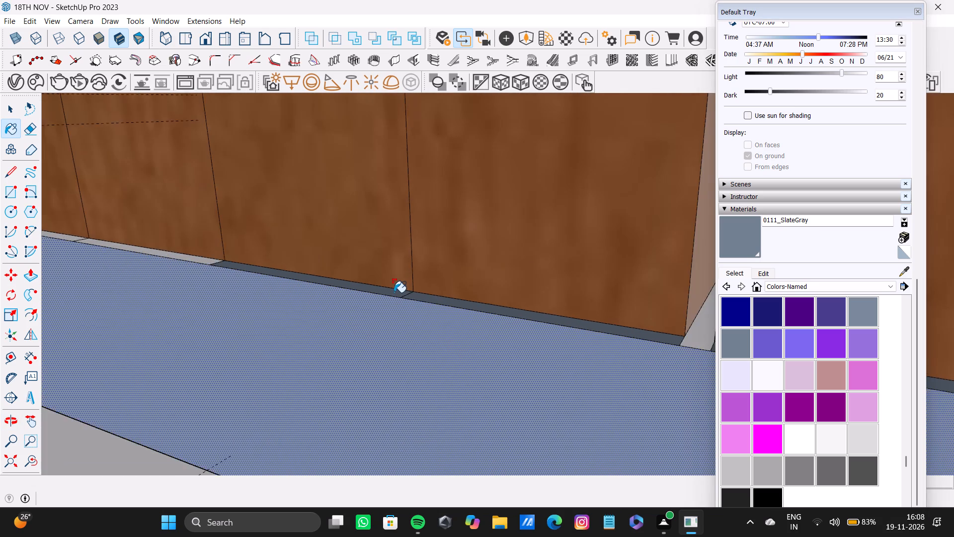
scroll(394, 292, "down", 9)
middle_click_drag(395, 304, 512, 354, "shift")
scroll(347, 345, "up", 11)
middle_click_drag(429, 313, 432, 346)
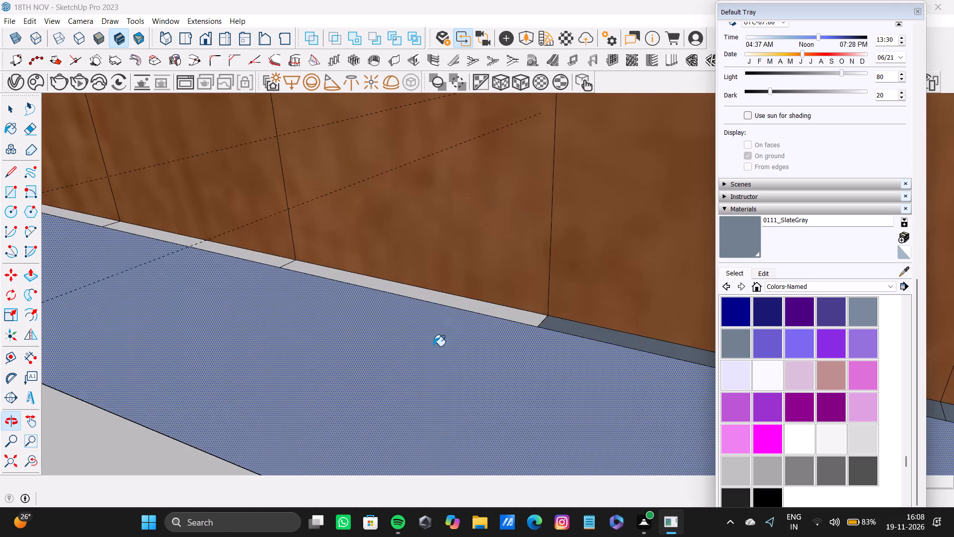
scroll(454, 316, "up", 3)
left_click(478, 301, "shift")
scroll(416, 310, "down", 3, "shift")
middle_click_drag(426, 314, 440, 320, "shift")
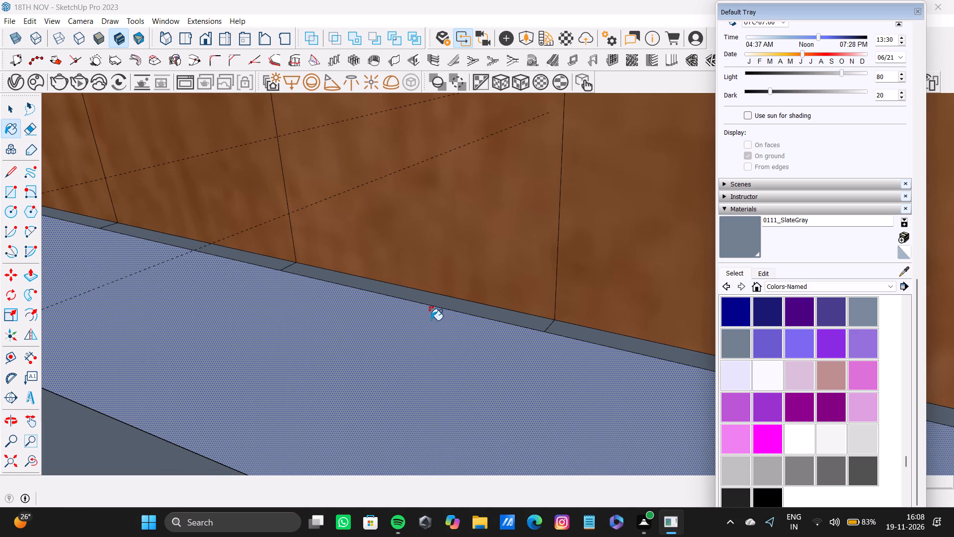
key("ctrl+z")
Select the remaining unpainted ledge segments toward the plinth's left end and paint them with 0111_SlateGray.
key("space")
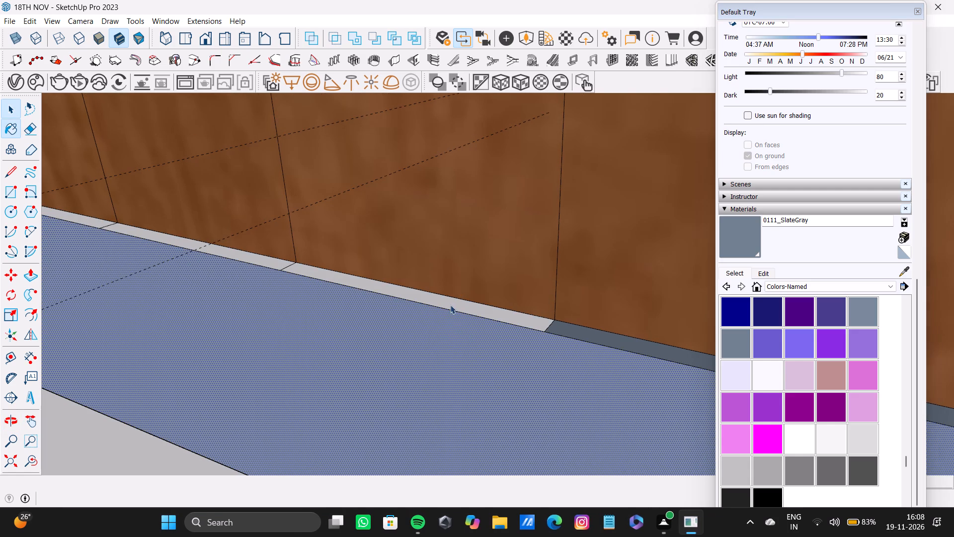
left_click(459, 303)
left_click(459, 303, "shift")
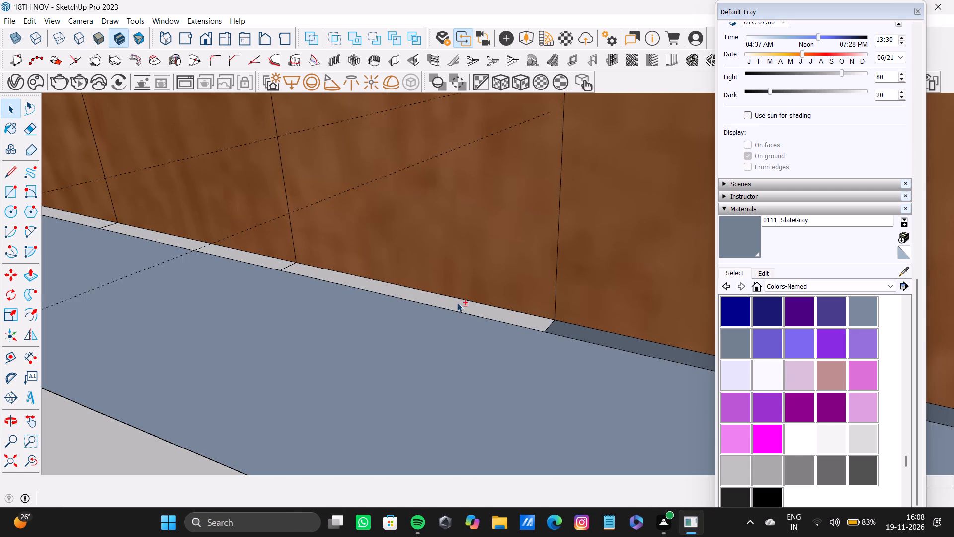
left_click(258, 258, "shift")
left_click(308, 274, "shift")
scroll(215, 276, "down", 4, "shift")
middle_click_drag(215, 276, 464, 325, "shift")
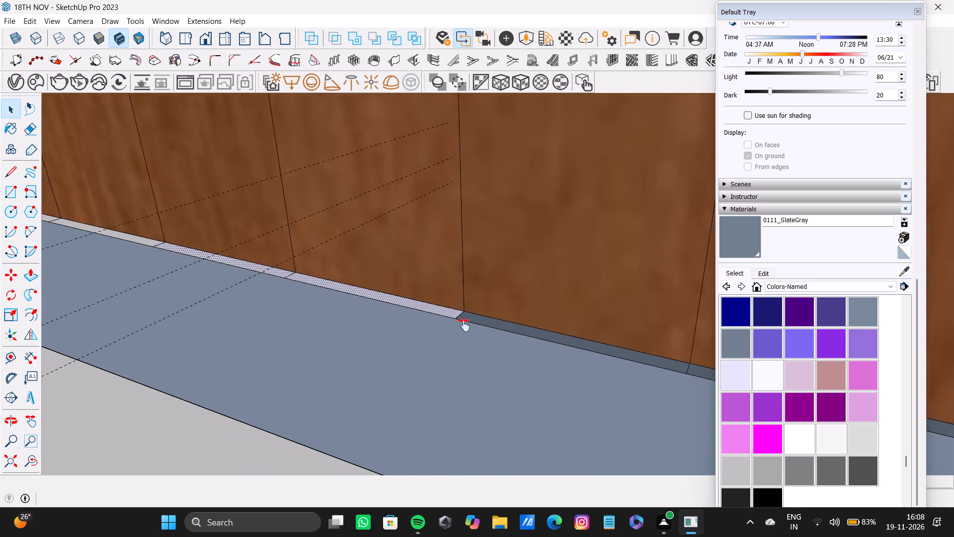
middle_click_drag(464, 325, 476, 329, "shift")
scroll(386, 315, "up", 5, "shift")
left_click(343, 273, "shift")
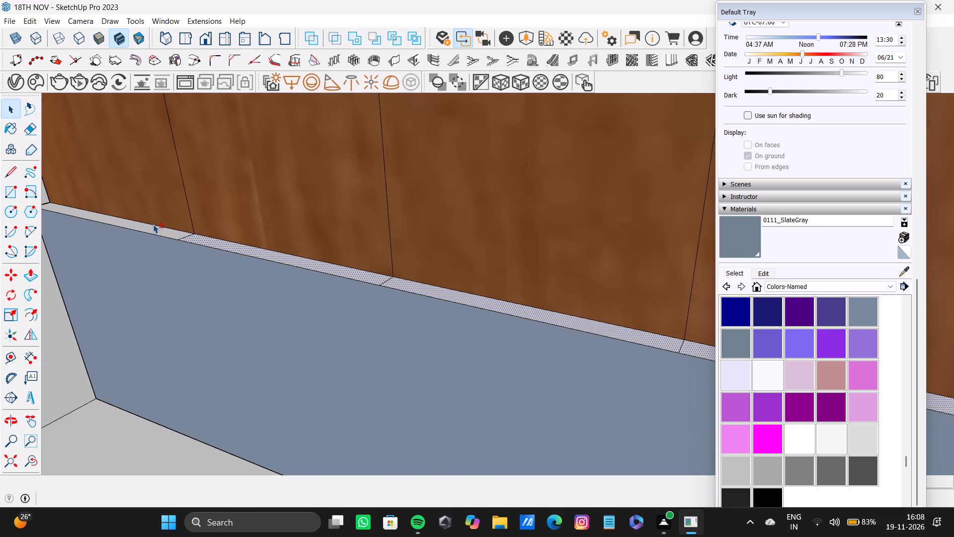
left_click(153, 224, "shift")
left_click(154, 228, "shift")
left_click(731, 240, "shift")
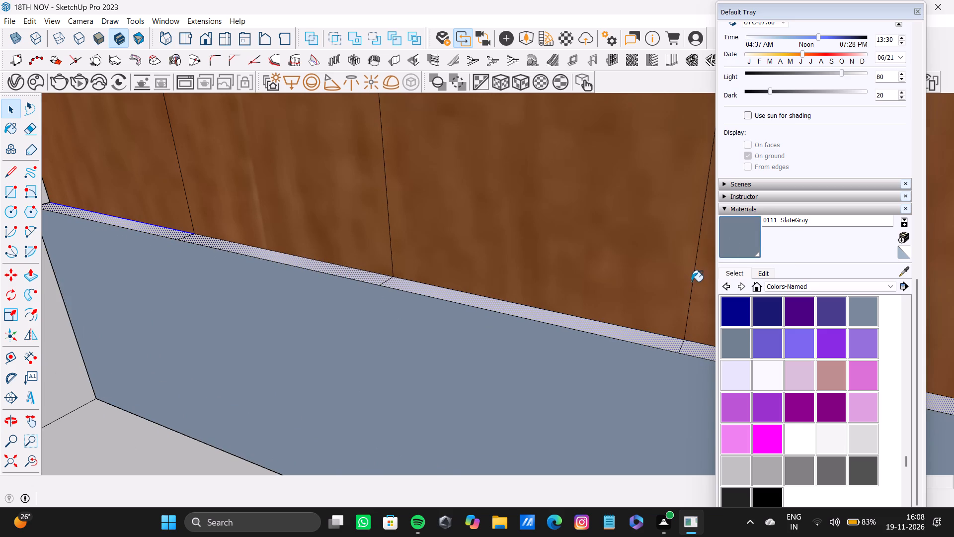
left_click(646, 340, "shift")
Paint the last two ledge segments at the plinth's outer right corner with 0111_SlateGray.
scroll(620, 339, "down", 16)
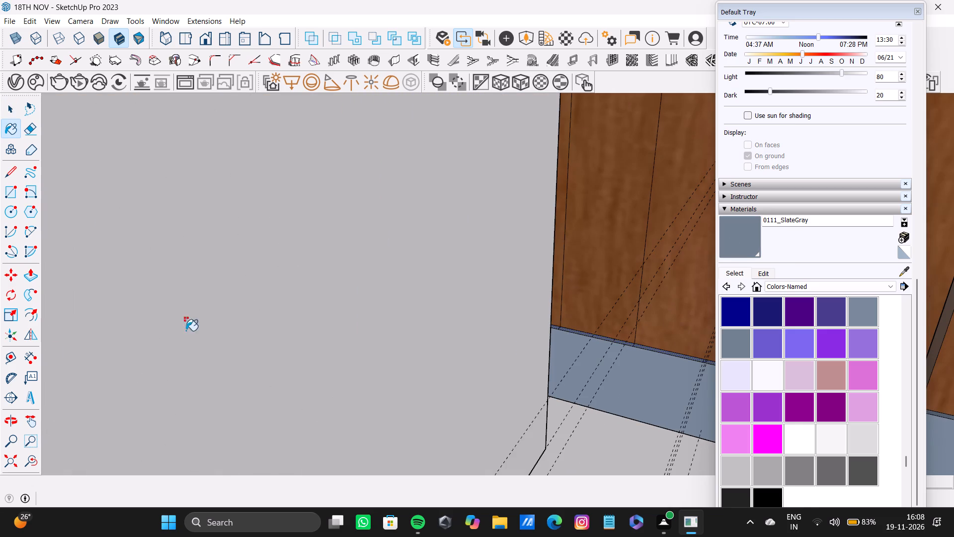
left_click(13, 455)
scroll(721, 352, "up", 9)
middle_click_drag(619, 296, 567, 302, "shift")
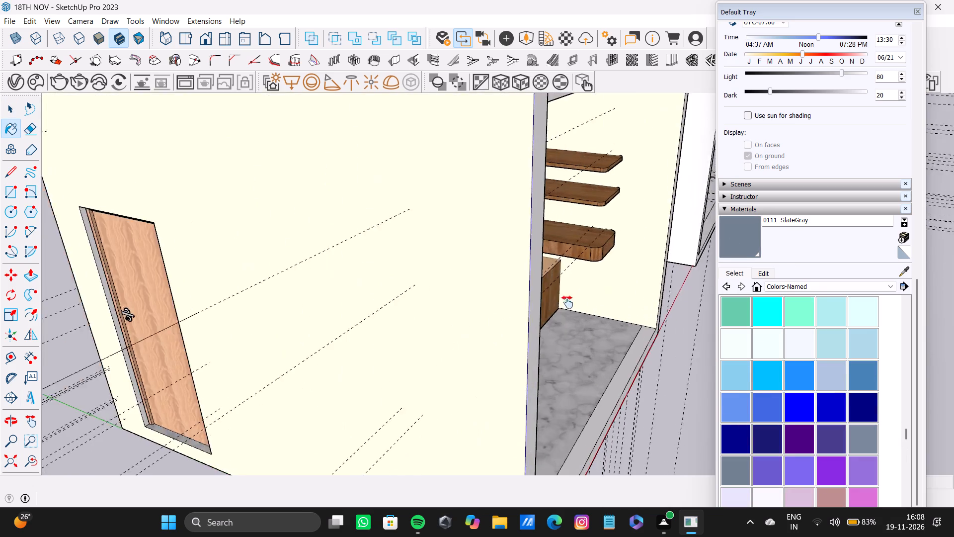
middle_click_drag(567, 302, 247, 323, "shift")
scroll(284, 275, "up", 9)
middle_click_drag(468, 182, 159, 352, "shift")
scroll(512, 269, "up", 9)
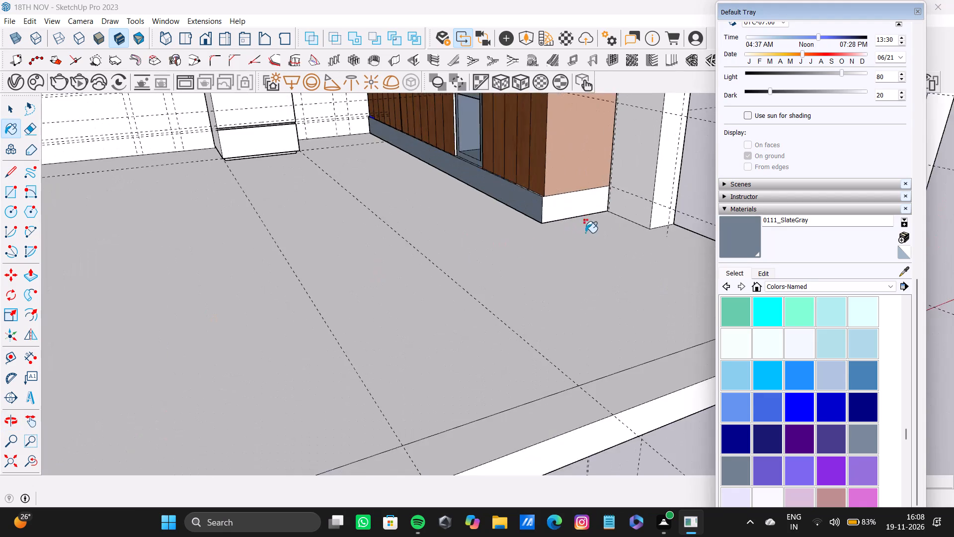
middle_click_drag(582, 223, 465, 294, "shift")
scroll(481, 271, "up", 13)
middle_click_drag(425, 226, 522, 238)
scroll(486, 242, "up", 2)
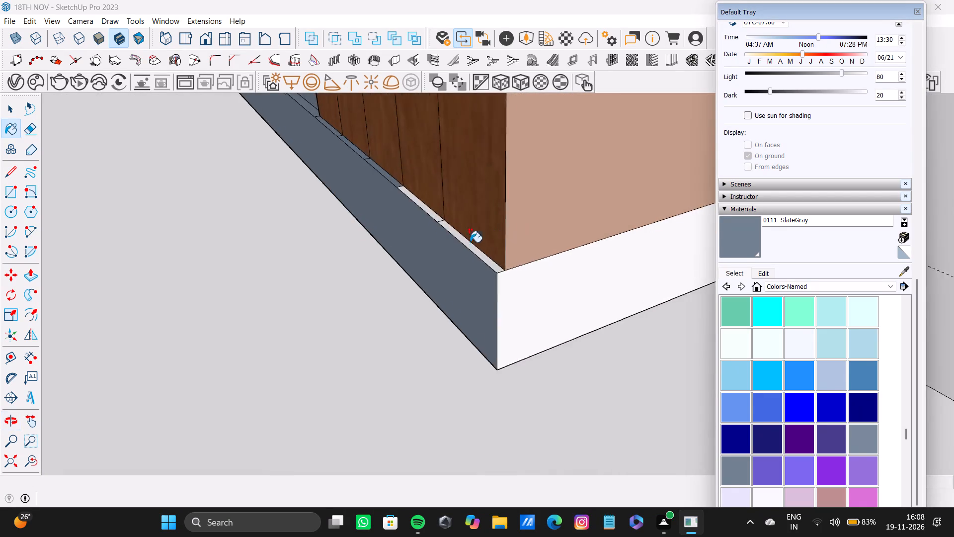
scroll(470, 242, "up", 7)
middle_click_drag(439, 226, 432, 282)
scroll(407, 240, "up", 4)
key("space")
left_click(418, 180)
left_click(440, 213)
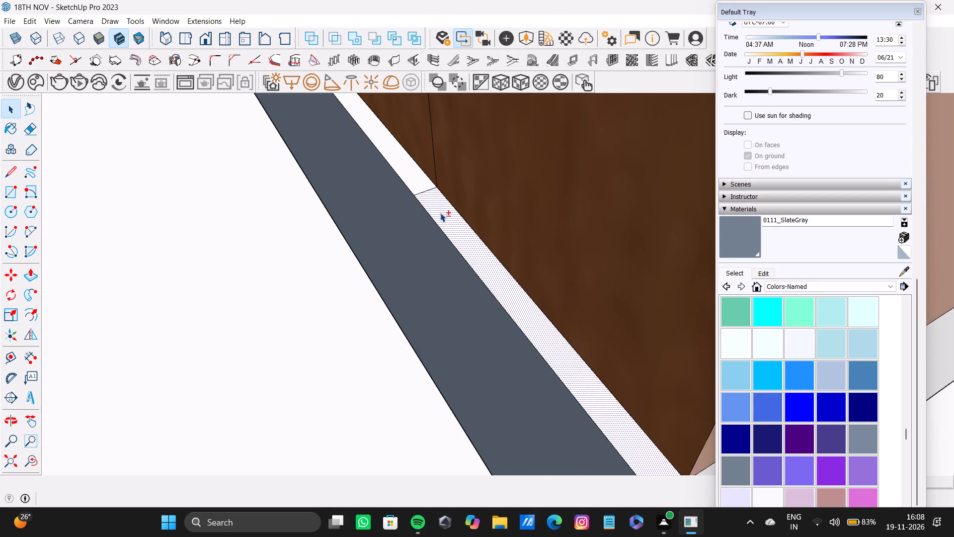
left_click(736, 233, "shift")
left_click(541, 326, "shift")
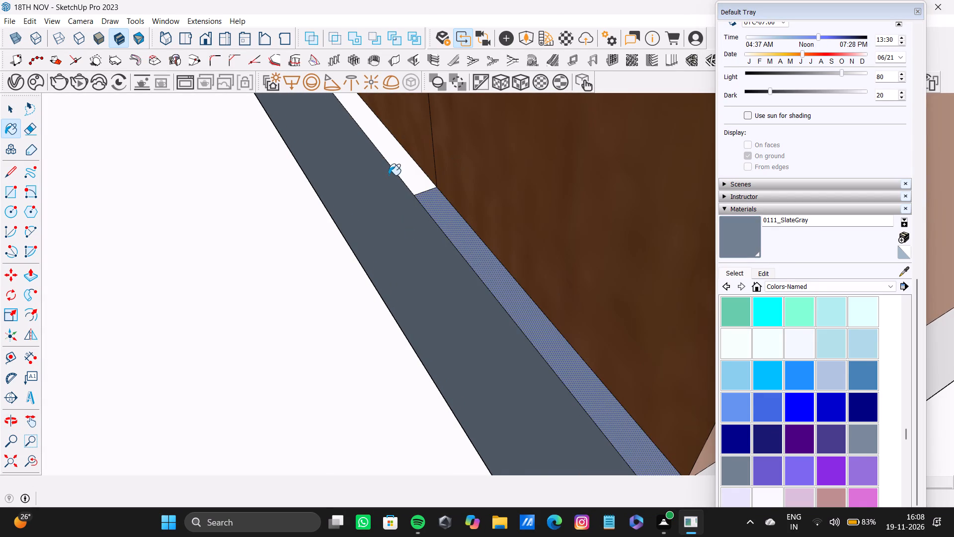
left_click(402, 165, "shift")
Paint the plinth's exposed end face below the beige side panel with 0111_SlateGray, undoing and redoing the fill.
scroll(444, 227, "down", 13, "shift")
middle_click_drag(462, 277, 373, 279, "shift")
scroll(448, 304, "up", 4)
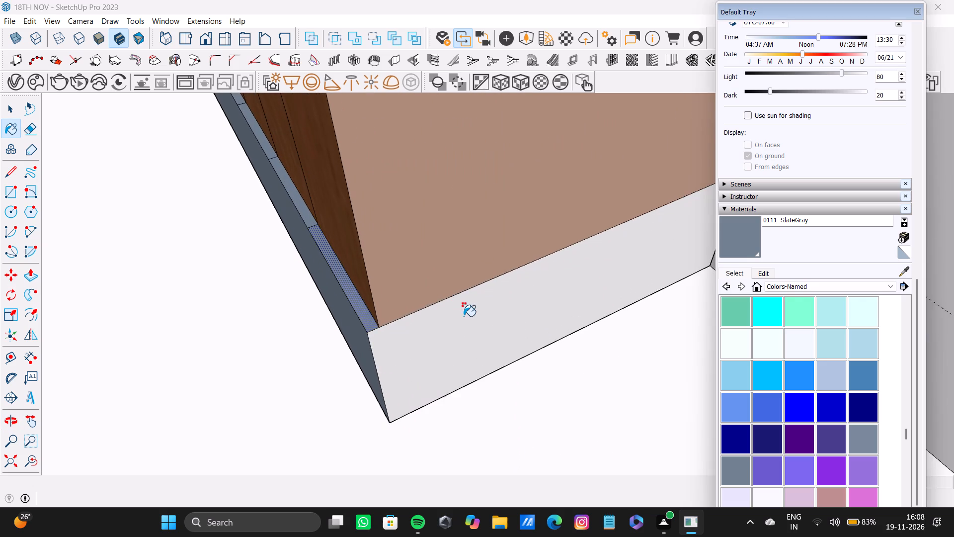
left_click(464, 317, "shift")
scroll(419, 319, "down", 3, "shift")
key("ctrl+z")
left_click(427, 336)
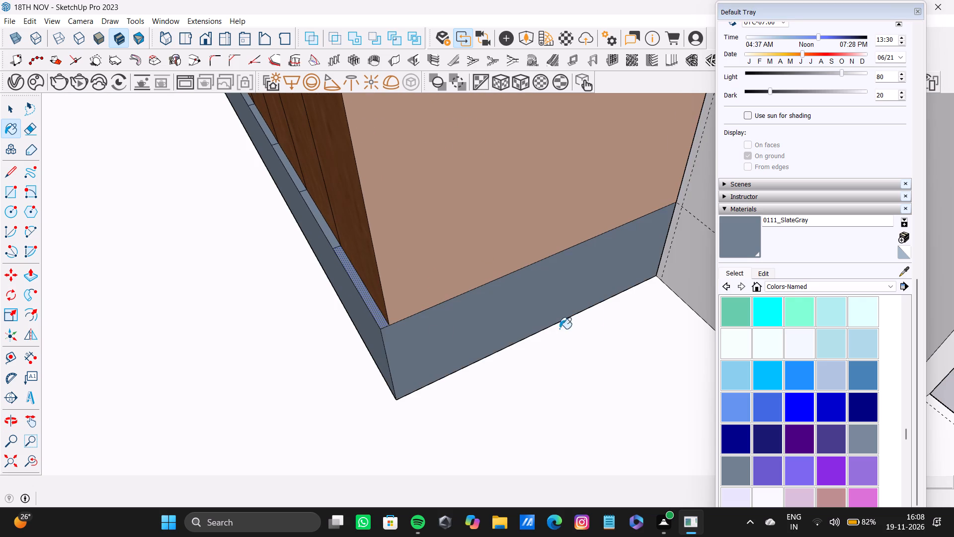
Select all the short dividing edges across the plinth's top ledge, including both edges bordering the white gap, and delete them.
key("space")
scroll(341, 231, "up", 7)
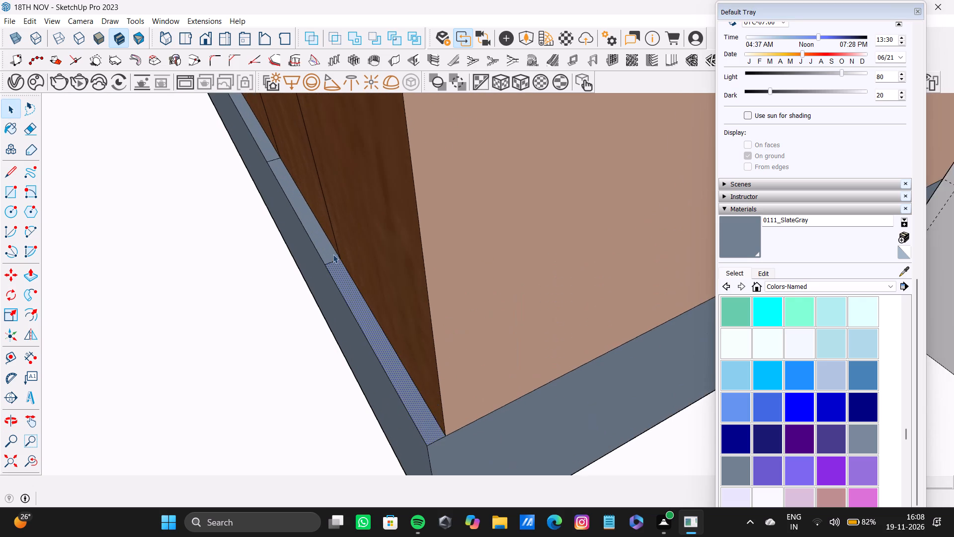
scroll(333, 254, "up", 7)
left_click(334, 268, "shift")
scroll(324, 269, "down", 8, "shift")
left_click(337, 275, "shift")
scroll(313, 260, "down", 4, "shift")
middle_click_drag(313, 257, 373, 282, "shift")
scroll(351, 237, "up", 7, "shift")
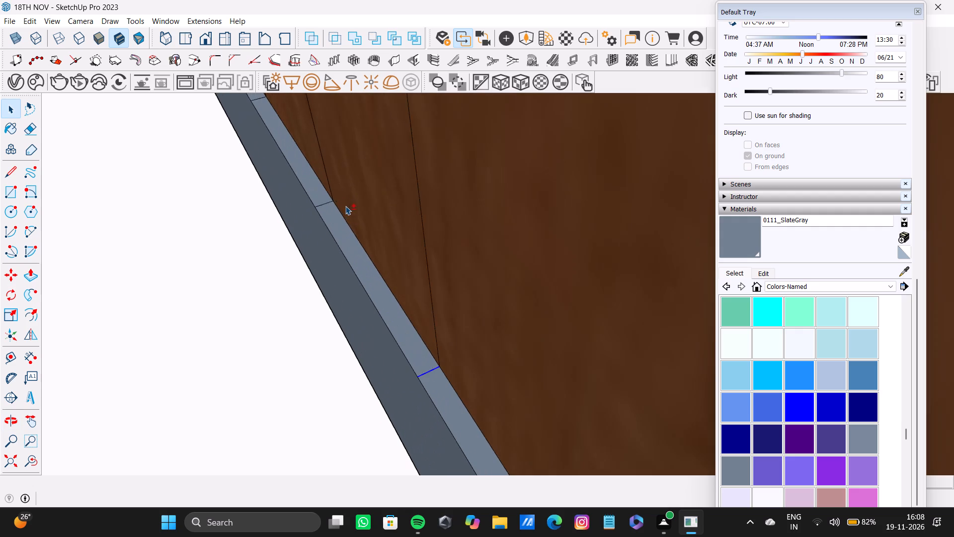
scroll(345, 206, "up", 4, "shift")
left_click(317, 202, "shift")
scroll(315, 201, "down", 5, "shift")
middle_click_drag(315, 201, 412, 293, "shift")
scroll(412, 293, "down", 1, "shift")
scroll(362, 199, "up", 3, "shift")
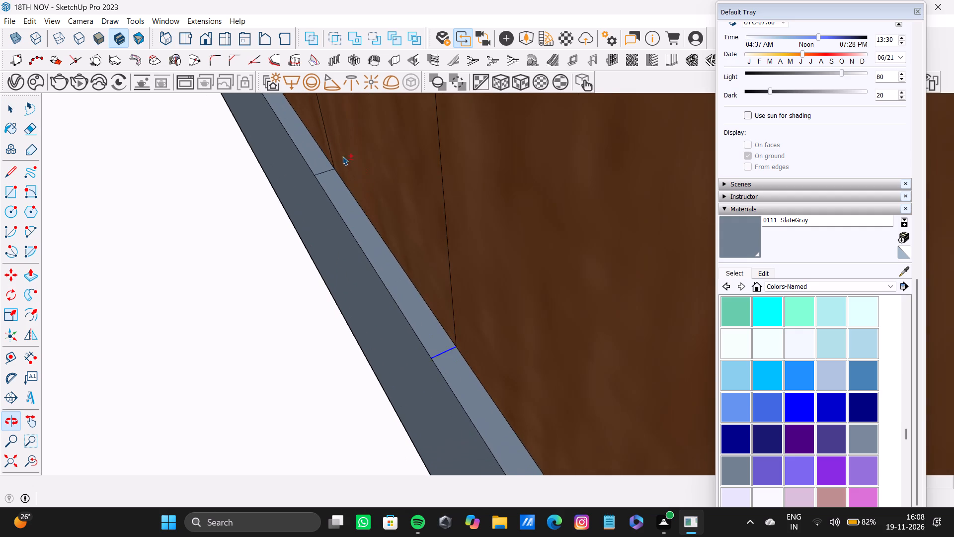
scroll(342, 156, "up", 6, "shift")
left_click(320, 176, "shift")
scroll(321, 174, "down", 8, "shift")
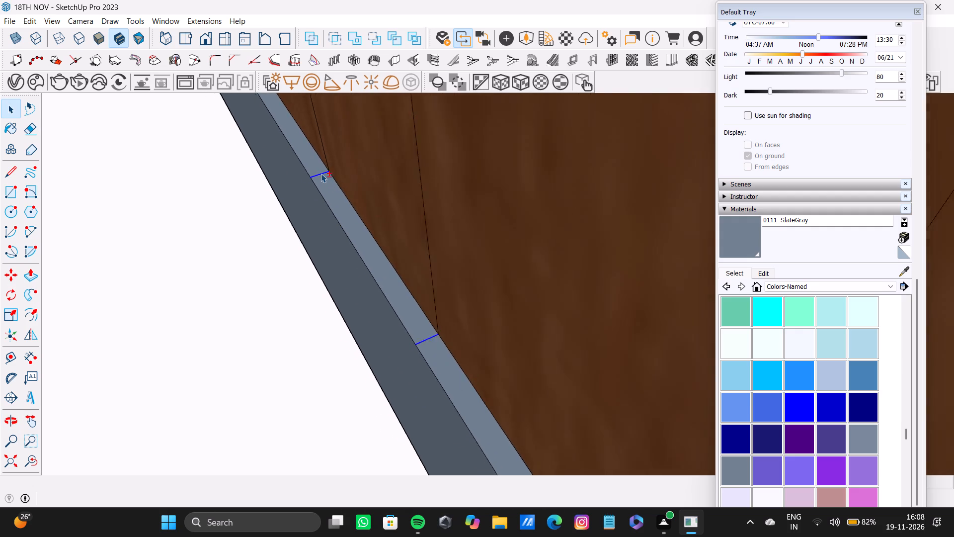
scroll(321, 174, "down", 2, "shift")
scroll(321, 174, "up", 1, "shift")
middle_click_drag(323, 174, 594, 325, "shift")
scroll(408, 231, "up", 5, "shift")
left_click(545, 226, "shift")
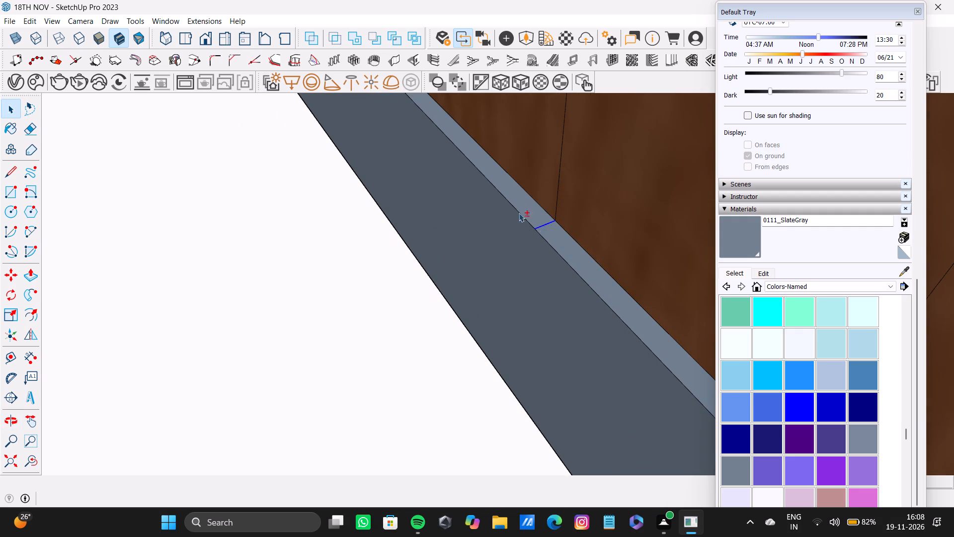
scroll(503, 199, "down", 4, "shift")
middle_click_drag(499, 189, 524, 294, "shift")
scroll(480, 220, "up", 7, "shift")
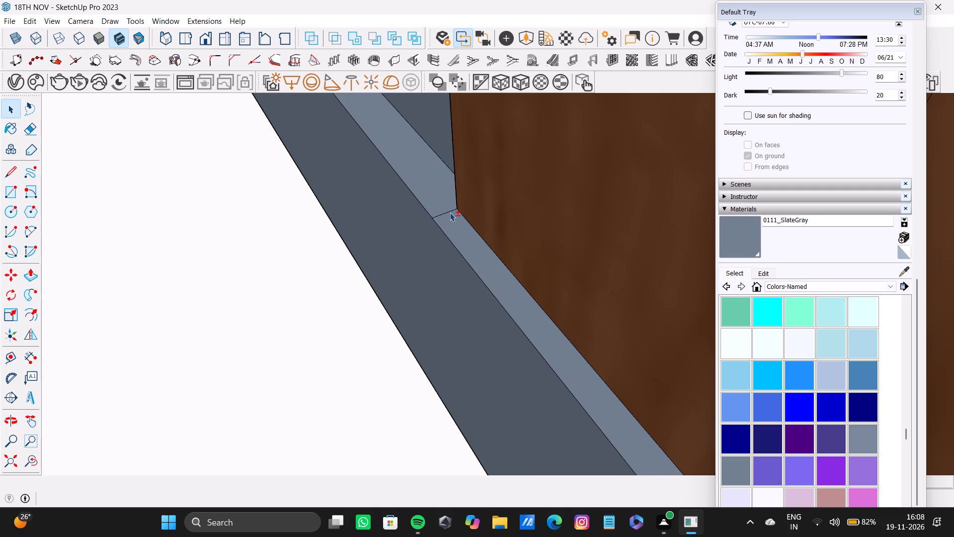
left_click(450, 212, "shift")
scroll(449, 212, "down", 14, "shift")
middle_click_drag(445, 210, 557, 330, "shift")
scroll(400, 220, "up", 7, "shift")
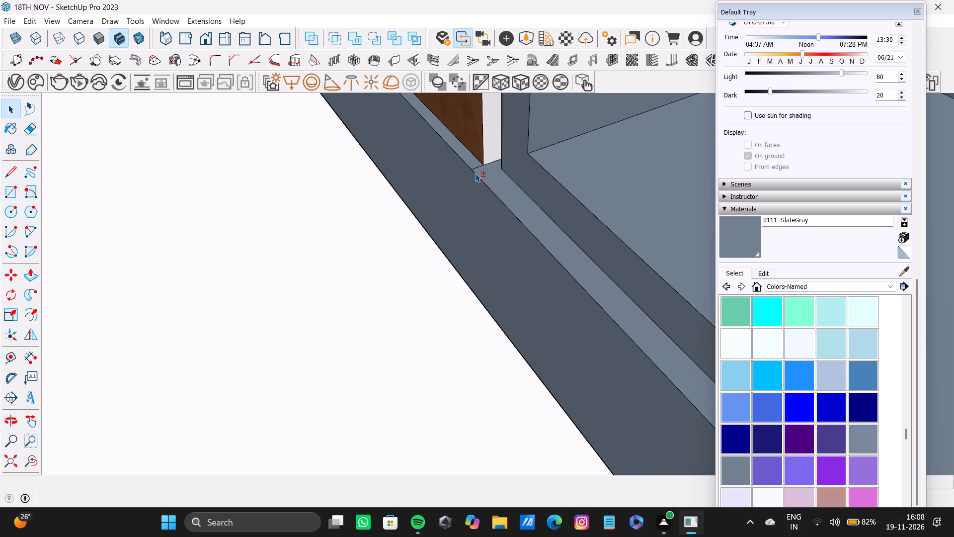
scroll(475, 173, "up", 3, "shift")
left_click(476, 166, "shift")
scroll(476, 166, "down", 10, "shift")
scroll(476, 166, "up", 1, "shift")
middle_click_drag(476, 166, 530, 297, "shift")
scroll(421, 229, "up", 3, "shift")
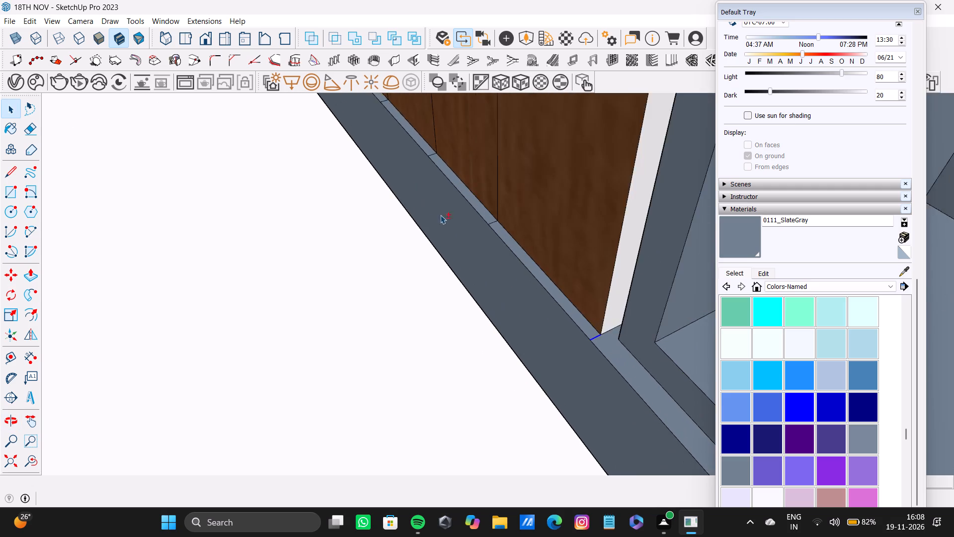
scroll(440, 215, "up", 5, "shift")
left_click(524, 225, "shift")
scroll(434, 142, "up", 8, "shift")
middle_click_drag(438, 160, 467, 345, "shift")
scroll(465, 329, "down", 1, "shift")
scroll(440, 265, "up", 4, "shift")
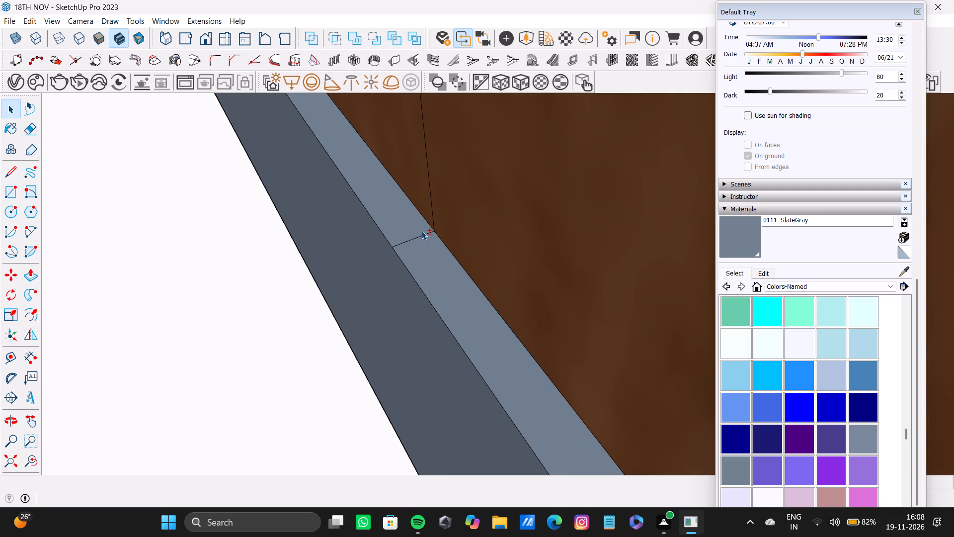
left_click(421, 234, "shift")
scroll(421, 234, "down", 13, "shift")
middle_click_drag(413, 205, 475, 316, "shift")
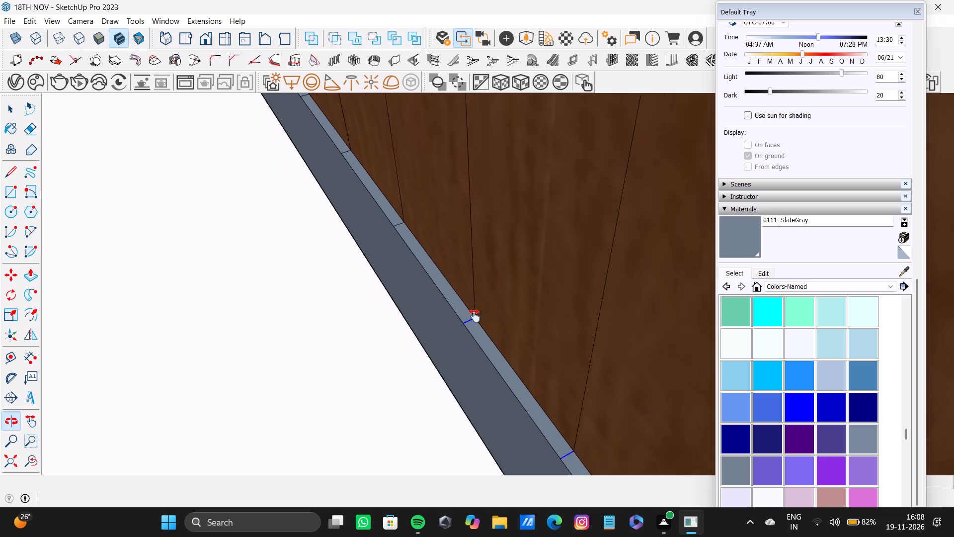
middle_click_drag(475, 316, 474, 315, "shift")
scroll(423, 252, "up", 10, "shift")
left_click(394, 240, "shift")
scroll(394, 239, "down", 9, "shift")
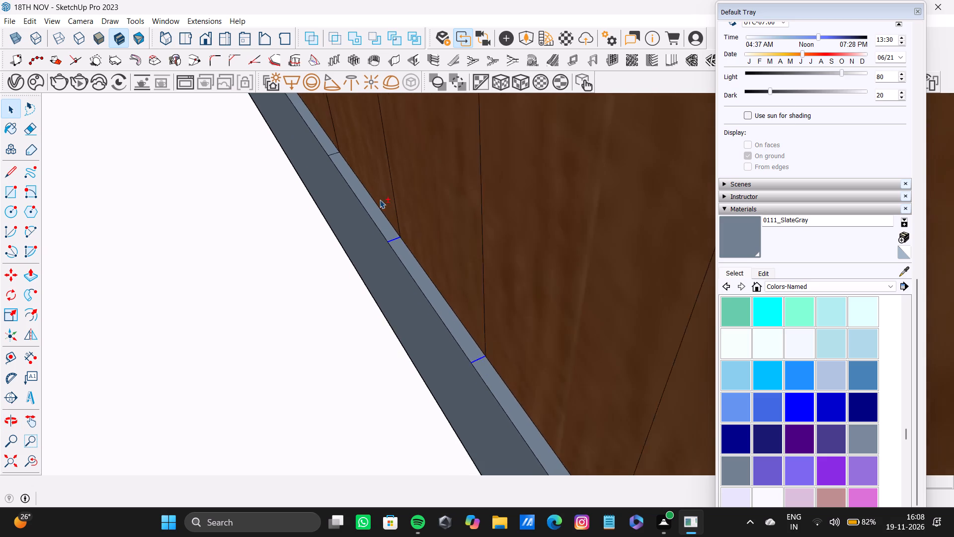
scroll(380, 199, "up", 1, "shift")
middle_click_drag(380, 199, 434, 314, "shift")
scroll(399, 269, "up", 7, "shift")
left_click(363, 241, "shift")
scroll(362, 238, "down", 5, "shift")
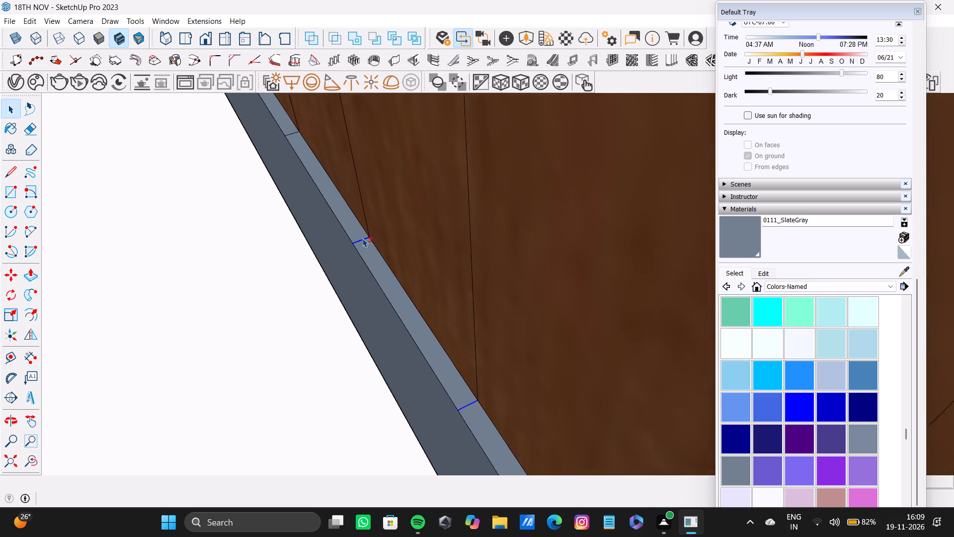
middle_click_drag(365, 261, 423, 394, "shift")
scroll(367, 281, "up", 7, "shift")
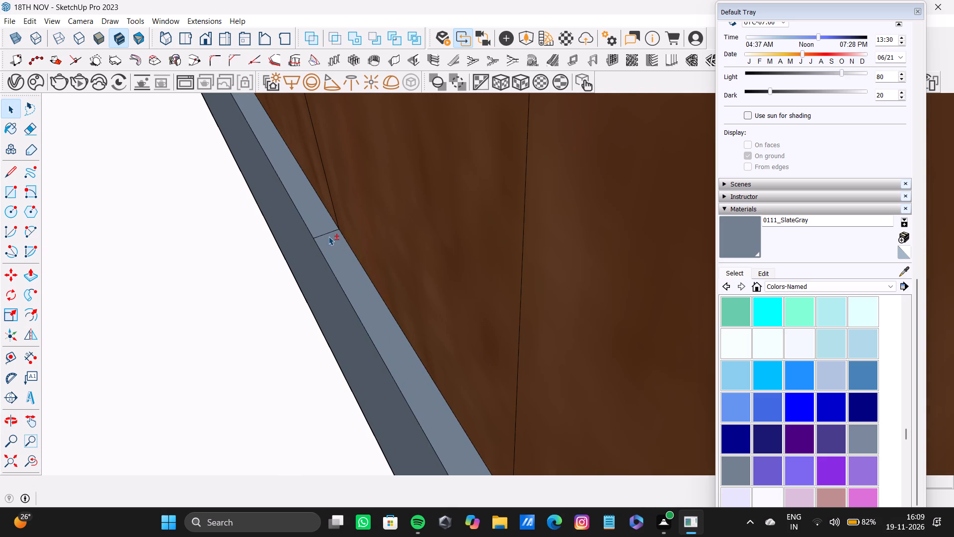
left_click(328, 233, "shift")
scroll(328, 233, "down", 4, "shift")
middle_click_drag(281, 132, 352, 245, "shift")
scroll(335, 234, "up", 5, "shift")
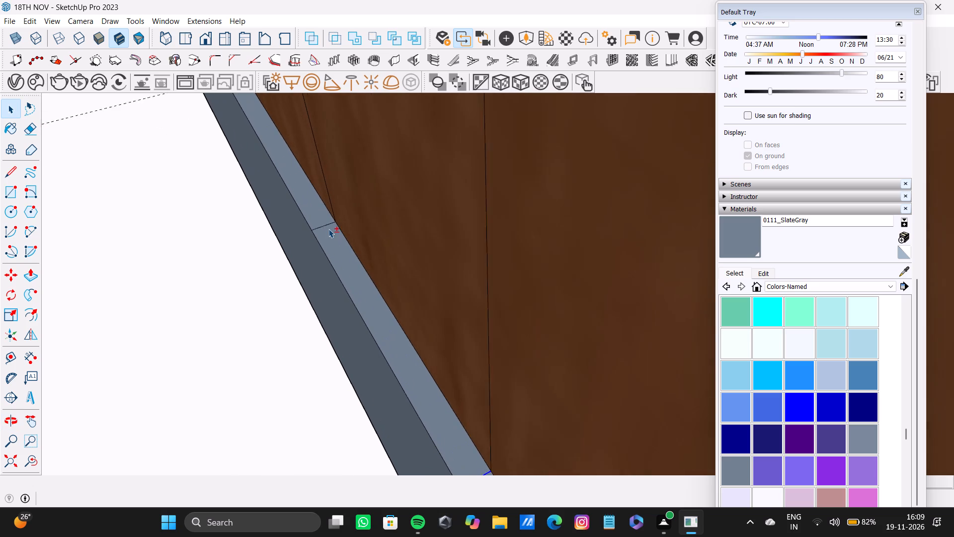
scroll(328, 229, "up", 2, "shift")
left_click(327, 224, "shift")
scroll(327, 224, "down", 5, "shift")
middle_click_drag(298, 173, 390, 363, "shift")
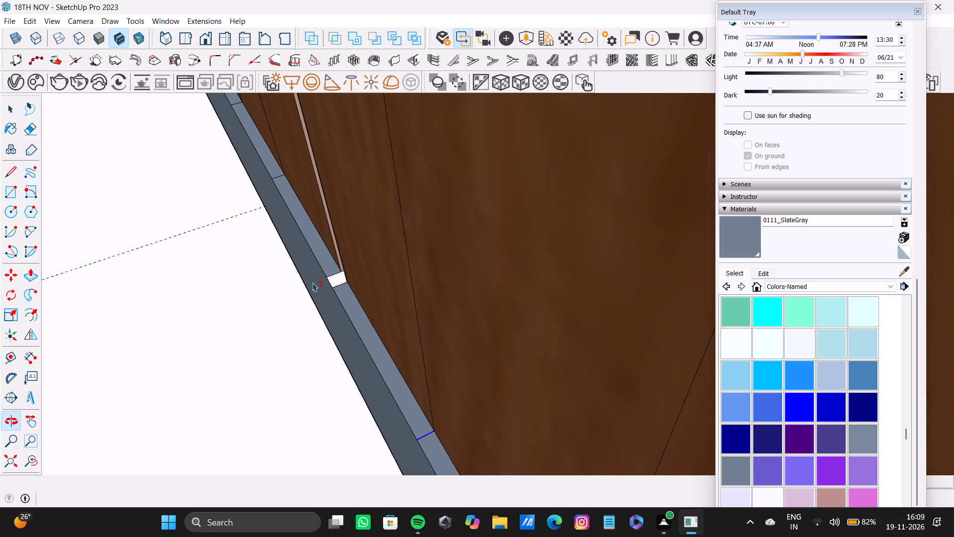
scroll(312, 282, "up", 11, "shift")
left_click(381, 292, "shift")
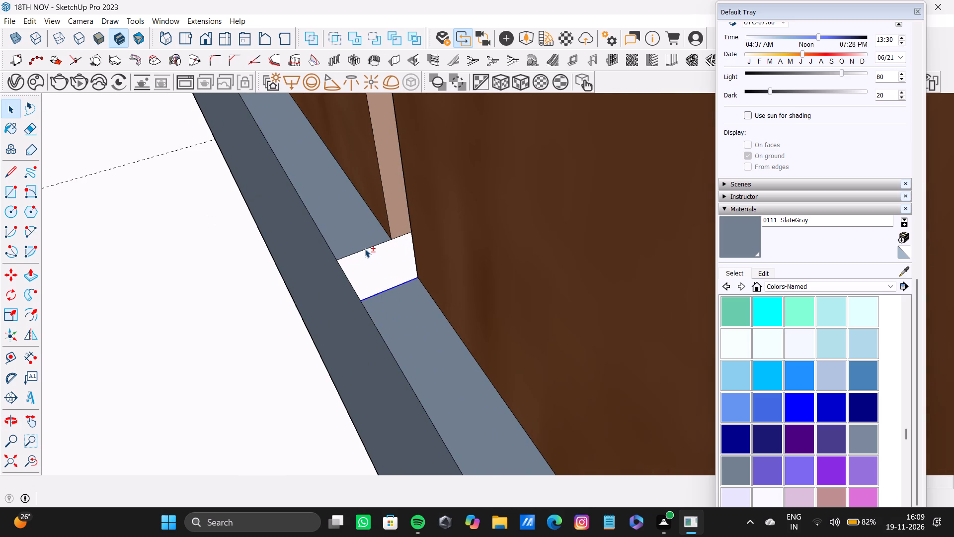
left_click(365, 248, "shift")
scroll(364, 248, "down", 4, "shift")
middle_click_drag(364, 244, 518, 468, "shift")
scroll(482, 403, "down", 1, "shift")
scroll(359, 232, "down", 1, "shift")
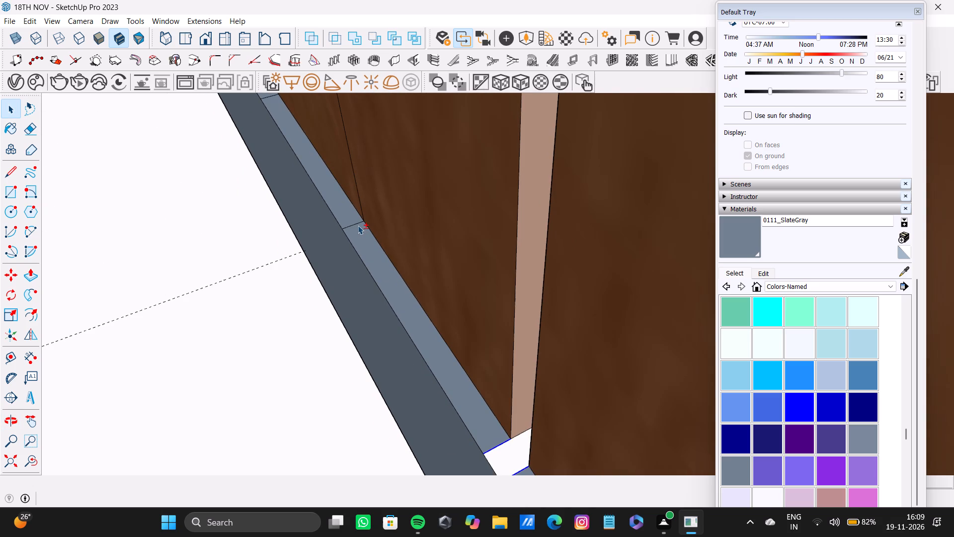
left_click(358, 224, "shift")
scroll(357, 222, "down", 5, "shift")
middle_click_drag(354, 217, 394, 329, "shift")
scroll(335, 258, "up", 6, "shift")
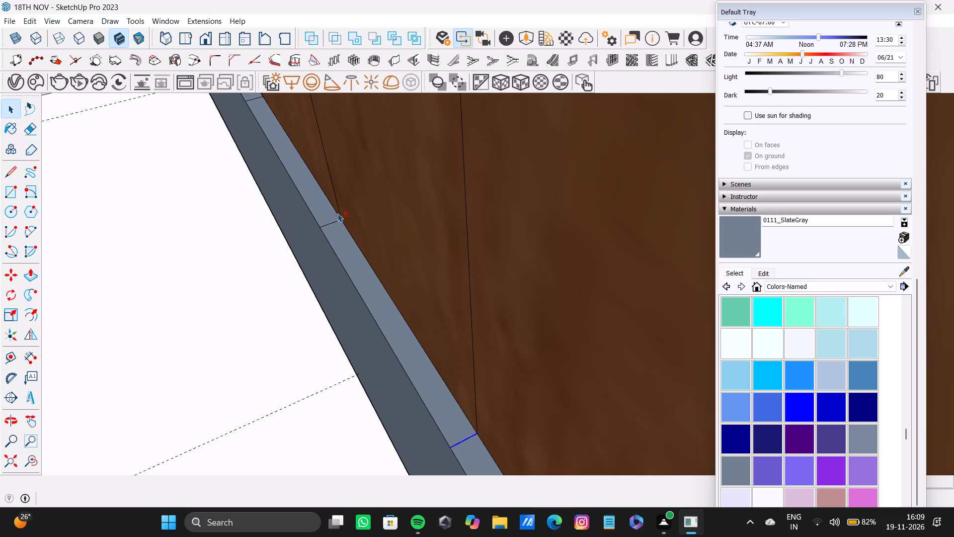
left_click(337, 223, "shift")
scroll(335, 221, "down", 4, "shift")
middle_click_drag(315, 190, 355, 284, "shift")
scroll(327, 239, "up", 2, "shift")
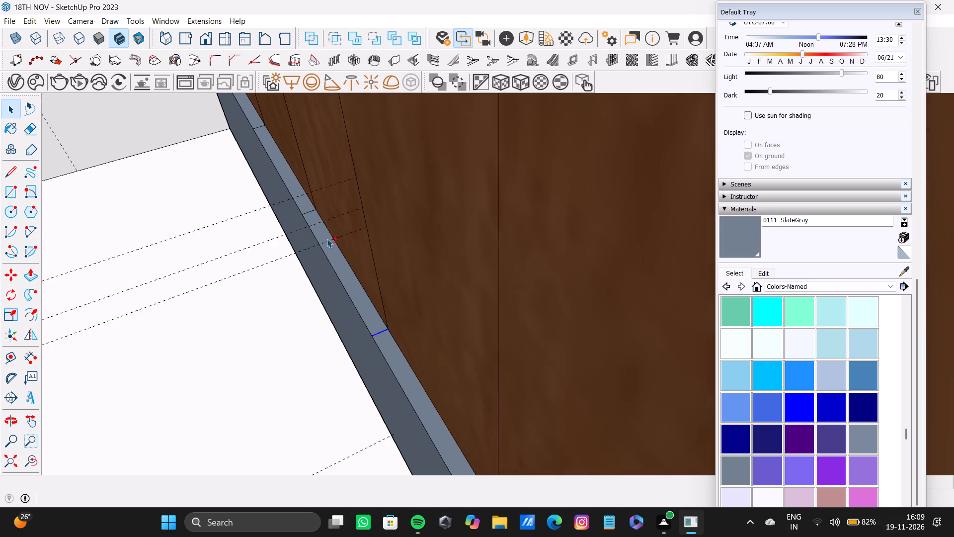
scroll(327, 239, "up", 5, "shift")
left_click(305, 192, "shift")
scroll(304, 192, "down", 8, "shift")
middle_click_drag(304, 192, 334, 261, "shift")
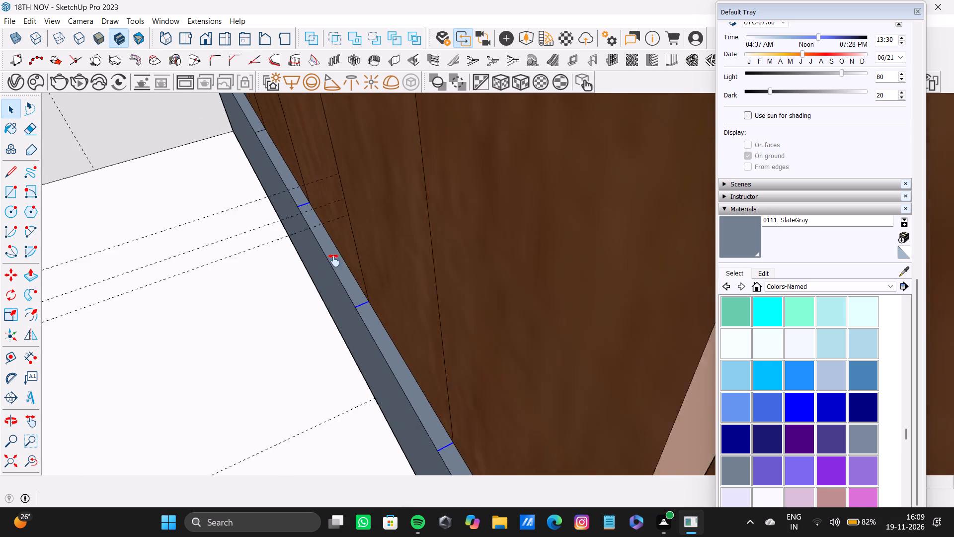
middle_click_drag(334, 261, 358, 307, "shift")
scroll(312, 252, "up", 9, "shift")
left_click(298, 185, "shift")
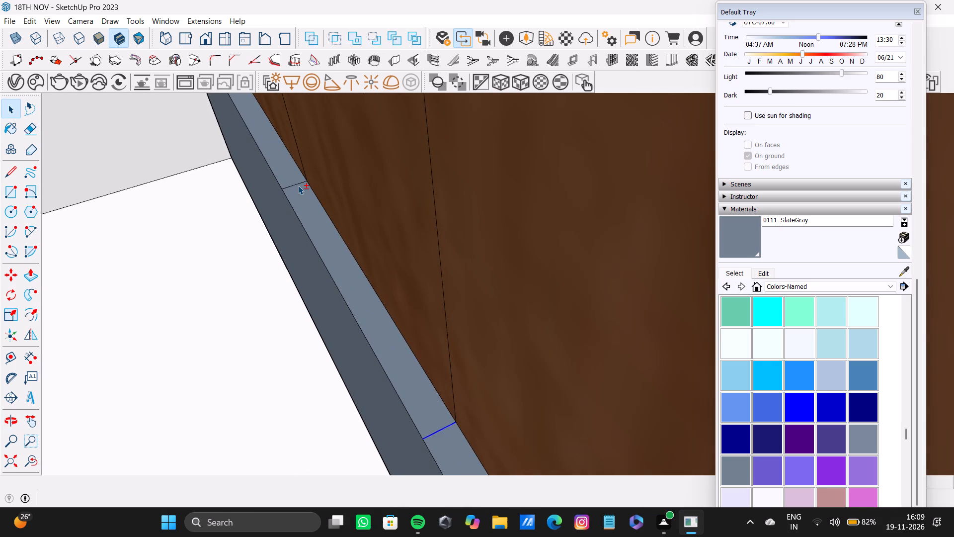
scroll(298, 184, "down", 3, "shift")
middle_click_drag(298, 184, 343, 283, "shift")
scroll(300, 210, "up", 6, "shift")
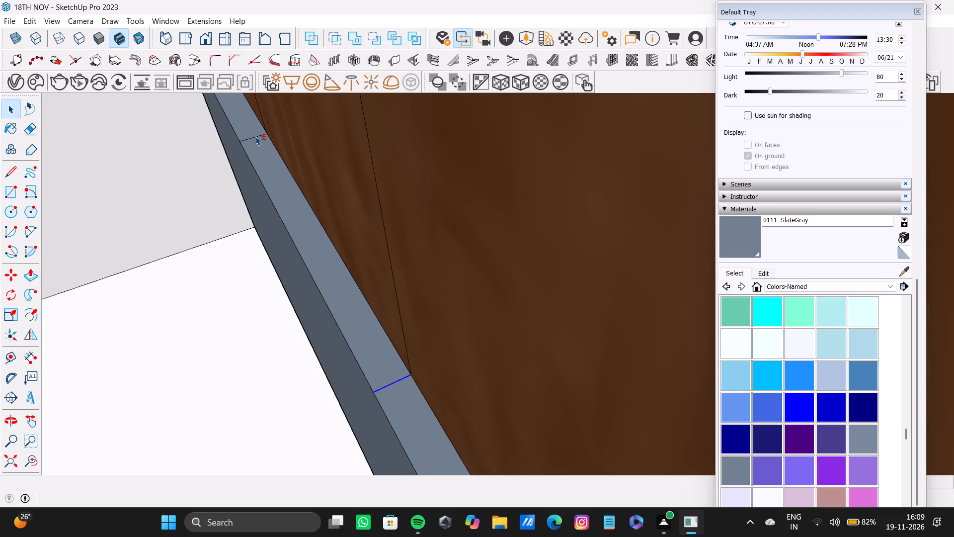
left_click(255, 136, "shift")
scroll(255, 135, "down", 3, "shift")
middle_click_drag(255, 135, 375, 428, "shift")
scroll(310, 297, "up", 2, "shift")
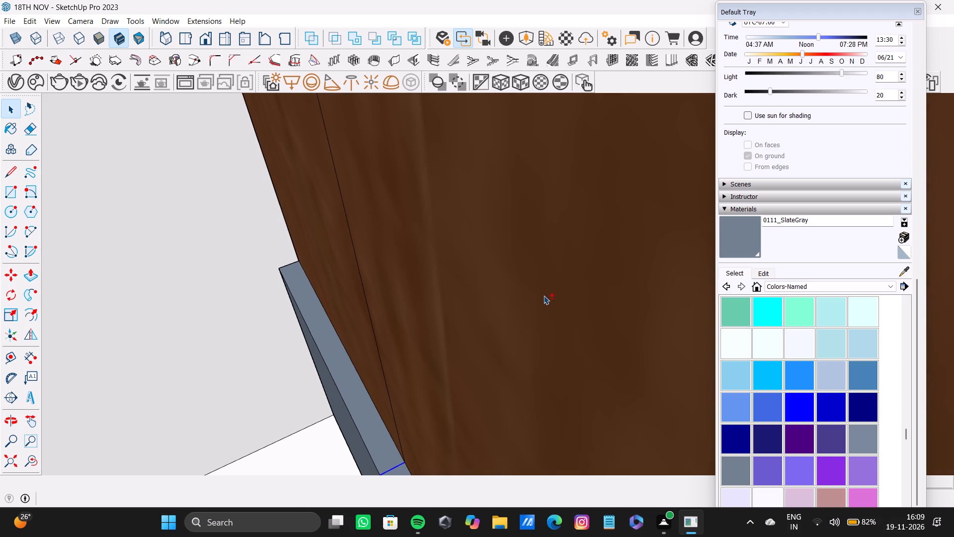
key("shift+Delete")
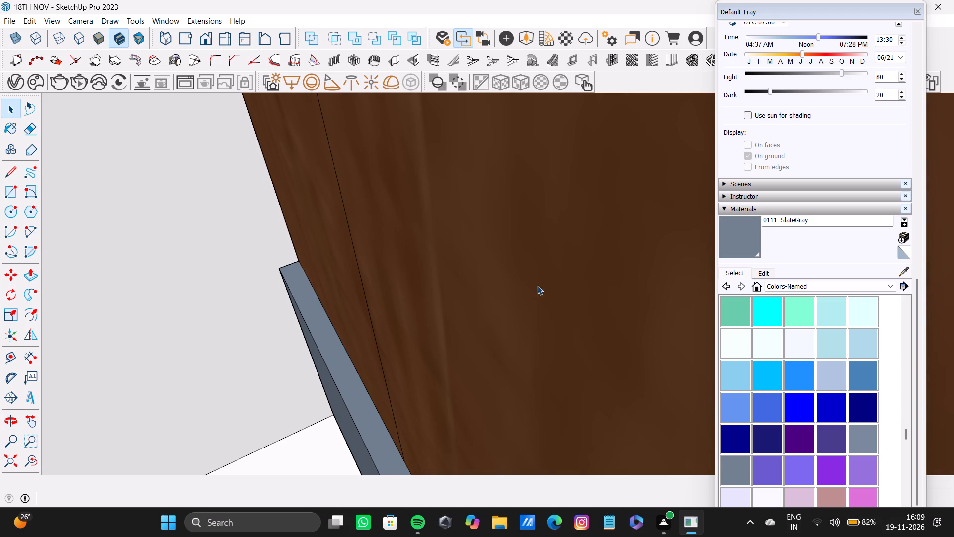
Sample Wood Veneer 01 from the lower strips and paint the beige side face inside the narrow gap above the plinth.
scroll(537, 283, "down", 20)
scroll(537, 283, "down", 1)
middle_click_drag(532, 341, 403, 102, "shift")
scroll(407, 115, "down", 9)
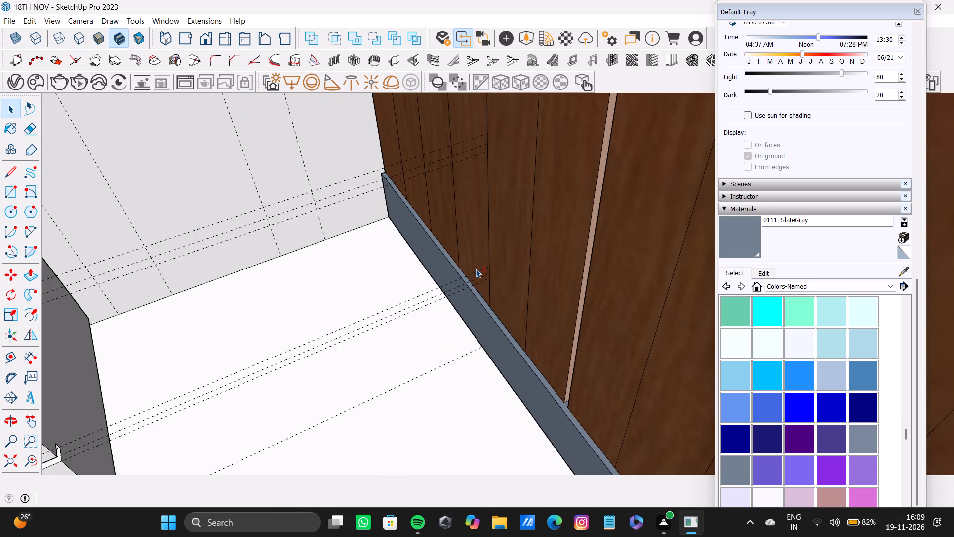
middle_click_drag(476, 269, 418, 216, "shift")
scroll(484, 279, "up", 15)
middle_click_drag(489, 403, 624, 389)
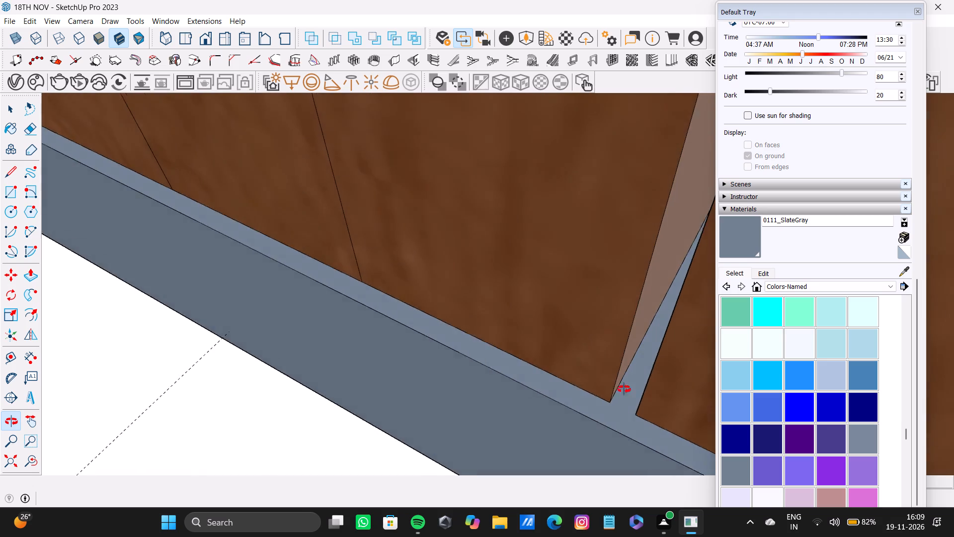
middle_click_drag(624, 389, 528, 418)
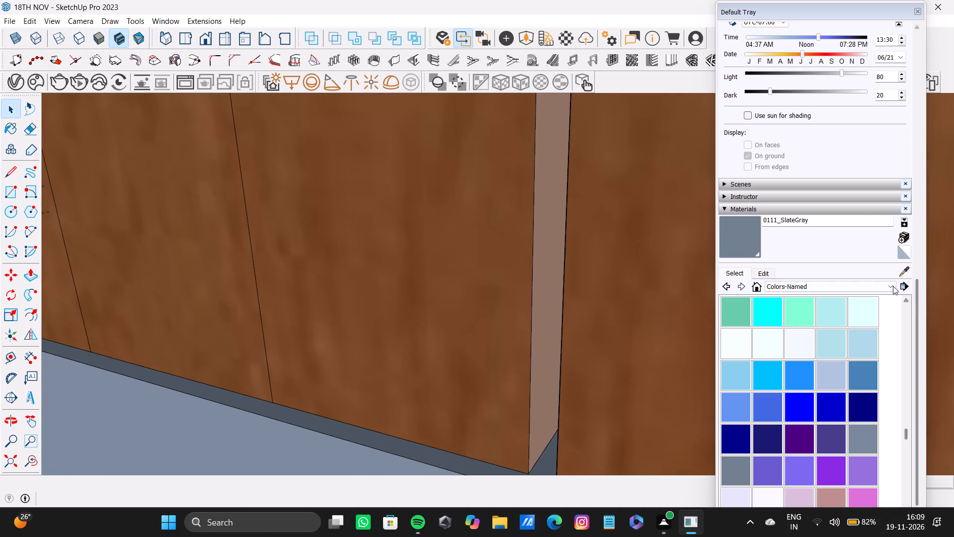
left_click(907, 273)
left_click(644, 288)
left_click(549, 272)
scroll(548, 276, "down", 3)
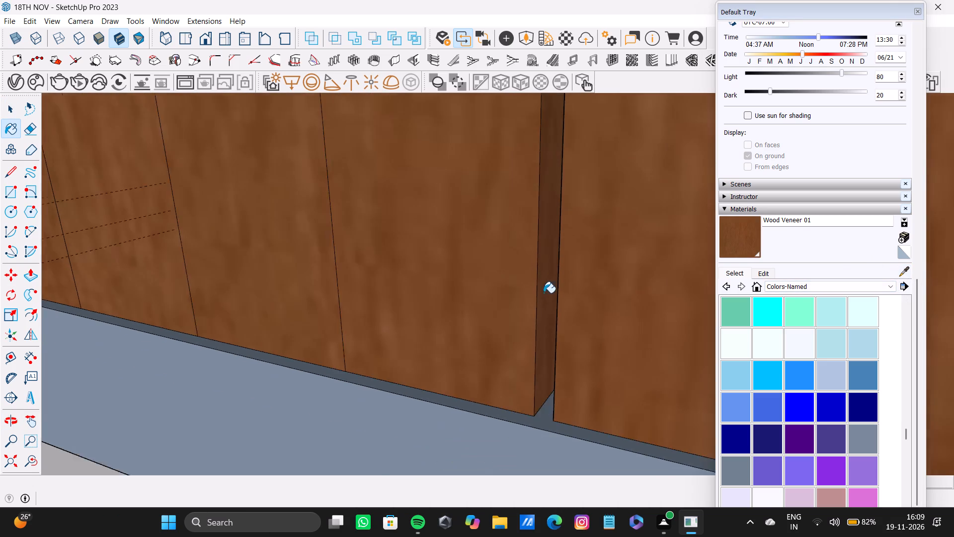
scroll(544, 293, "down", 6)
Paint the white side face between the lower veneer strips and the shelf unit with Wood Veneer 01, undoing the first fill and repainting.
left_click(9, 463)
middle_click_drag(654, 213, 633, 208)
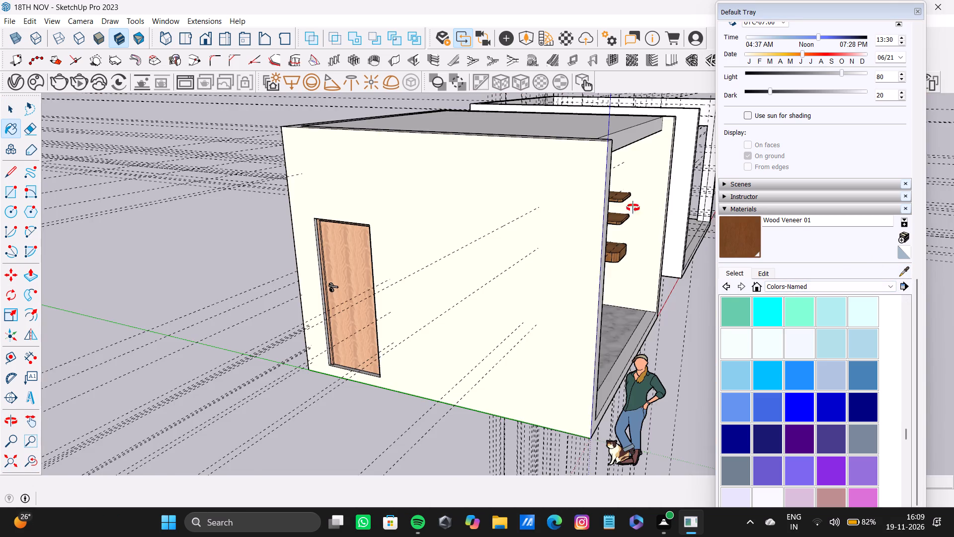
middle_click_drag(633, 208, 532, 220)
scroll(555, 222, "up", 4)
middle_click_drag(616, 222, 330, 306)
scroll(461, 258, "up", 3)
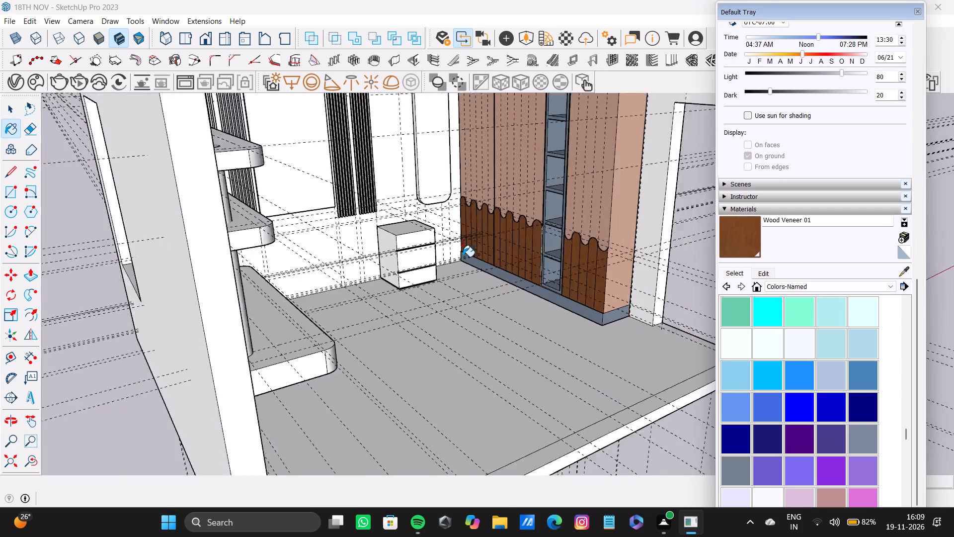
scroll(463, 257, "up", 11)
middle_click_drag(556, 266, 452, 288, "shift")
scroll(542, 193, "up", 13)
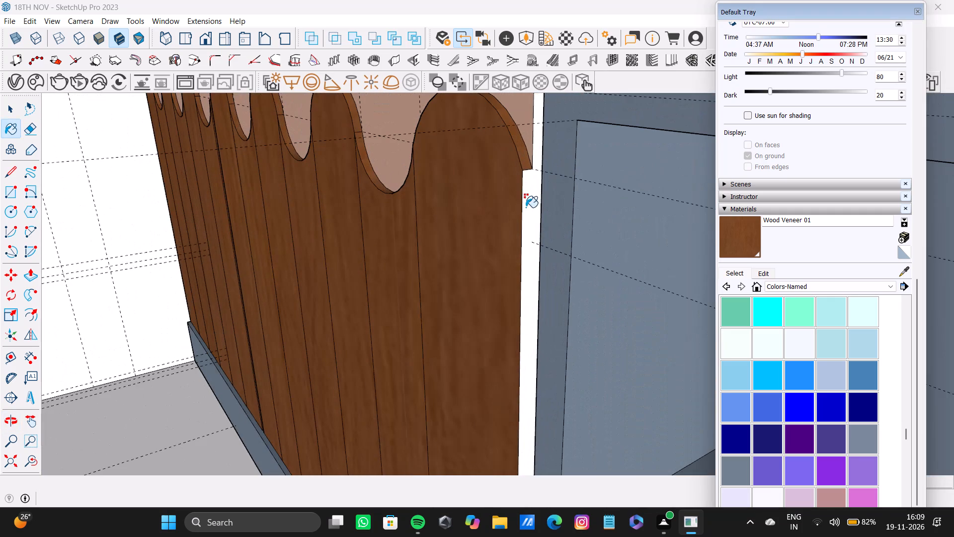
left_click(527, 207)
key("ctrl+z")
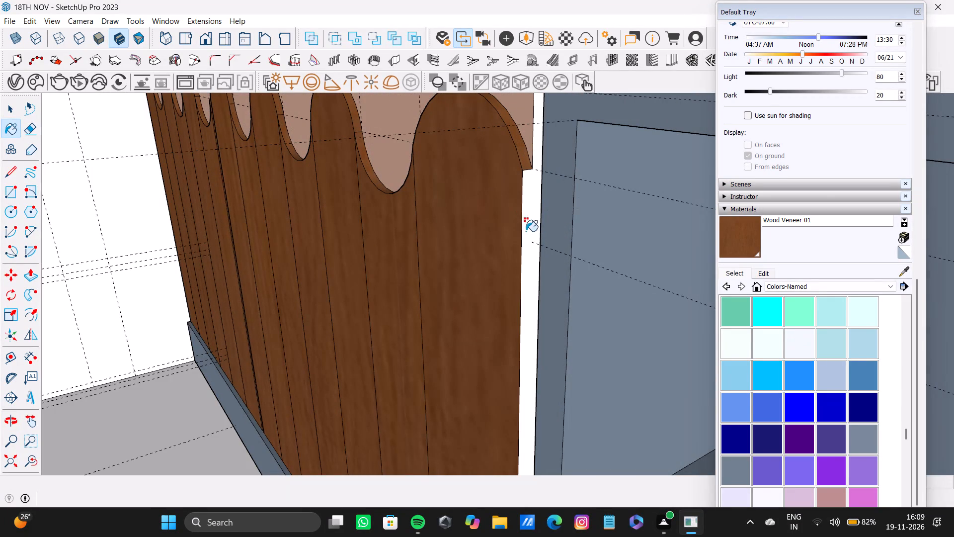
key("space")
left_click(528, 231)
left_click(735, 233)
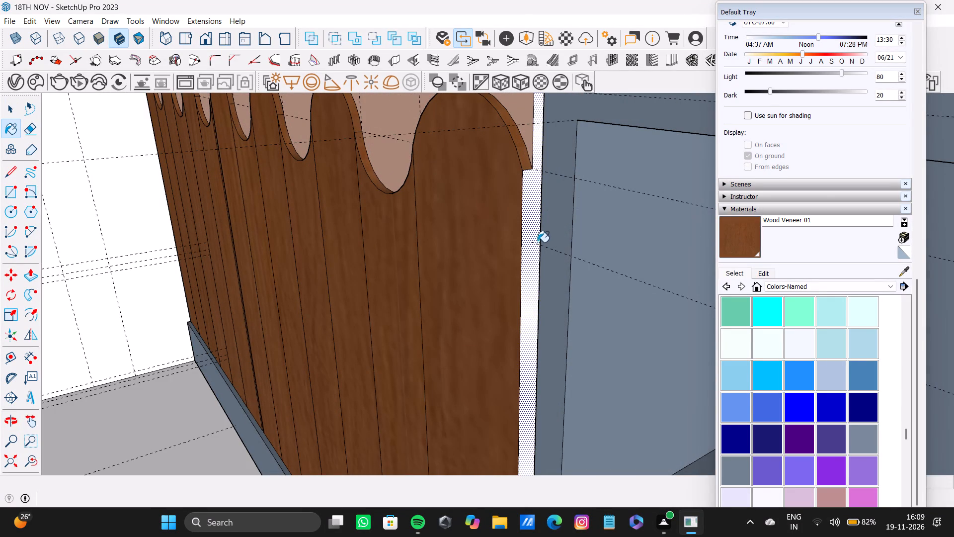
left_click(534, 215)
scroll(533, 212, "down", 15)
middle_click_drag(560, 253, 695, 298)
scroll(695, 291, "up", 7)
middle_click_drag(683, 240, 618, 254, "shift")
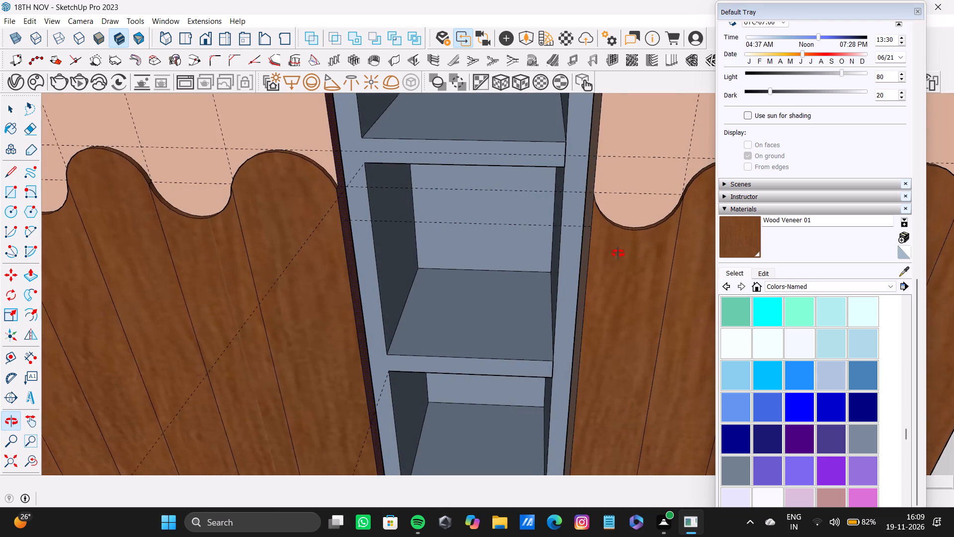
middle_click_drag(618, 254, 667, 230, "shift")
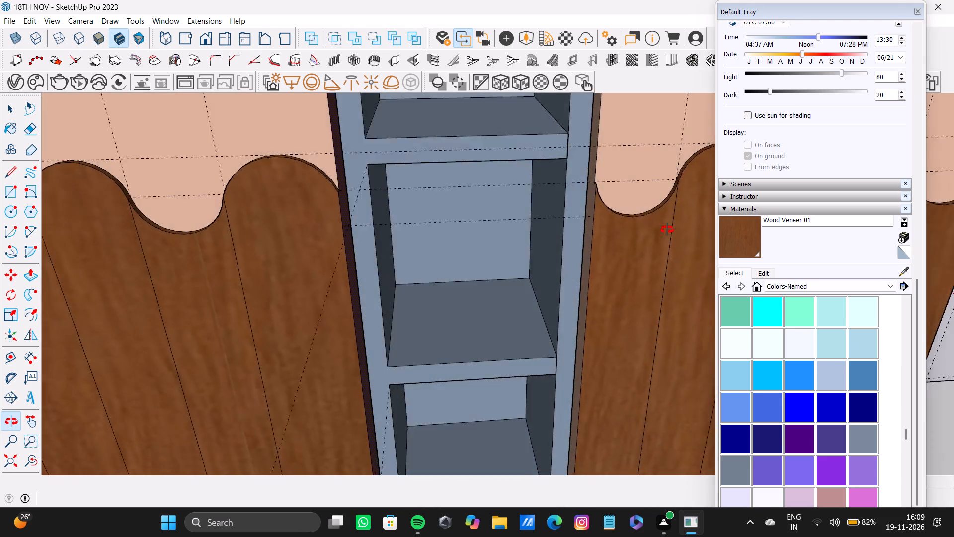
Examine the painted wardrobe, shelf unit and plinth, along with the surrounding bedroom walls and slatted panels, from several angles.
middle_click_drag(667, 230, 542, 199, "shift")
scroll(537, 203, "down", 10)
middle_click_drag(558, 211, 485, 181)
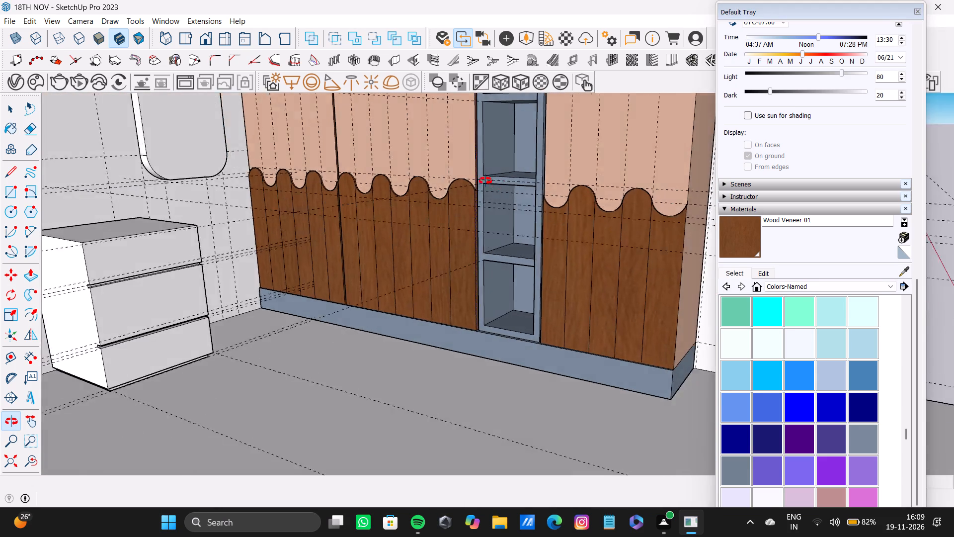
middle_click_drag(485, 181, 424, 204)
scroll(432, 203, "down", 4, "shift")
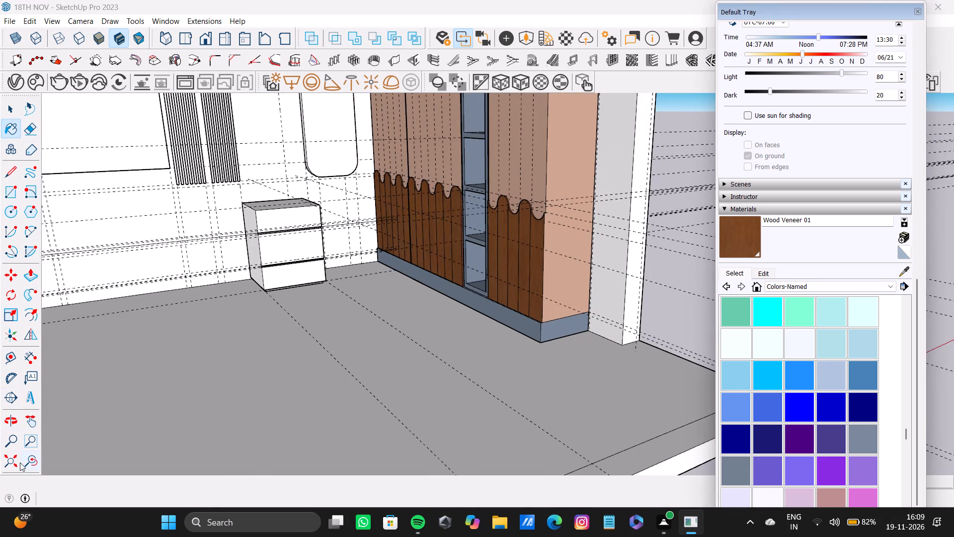
left_click(11, 460)
middle_click_drag(665, 172, 316, 286, "shift")
scroll(405, 294, "up", 7)
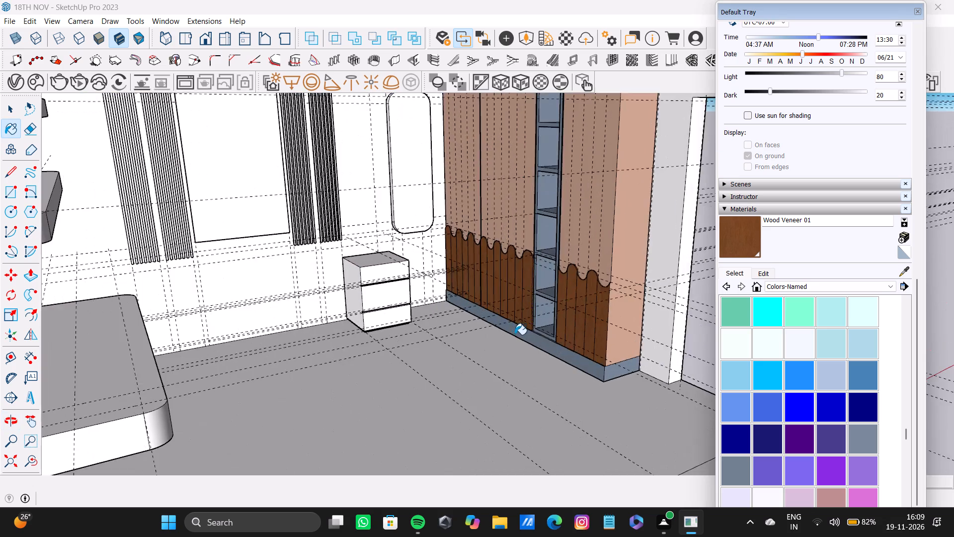
scroll(515, 335, "up", 8)
middle_click_drag(517, 228, 542, 331, "shift")
scroll(536, 321, "down", 9)
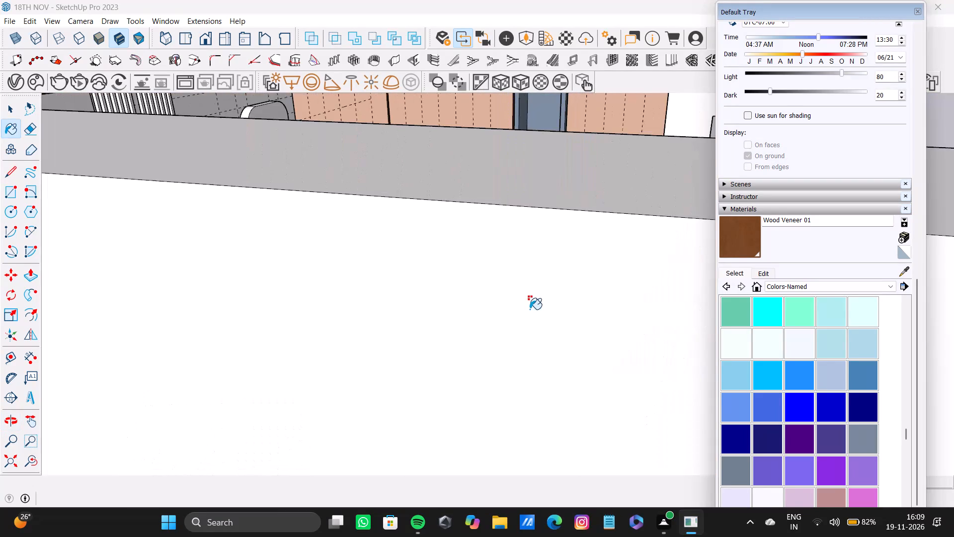
middle_click_drag(438, 138, 14, 285, "shift")
scroll(398, 272, "down", 3)
middle_click_drag(529, 318, 289, 237, "shift")
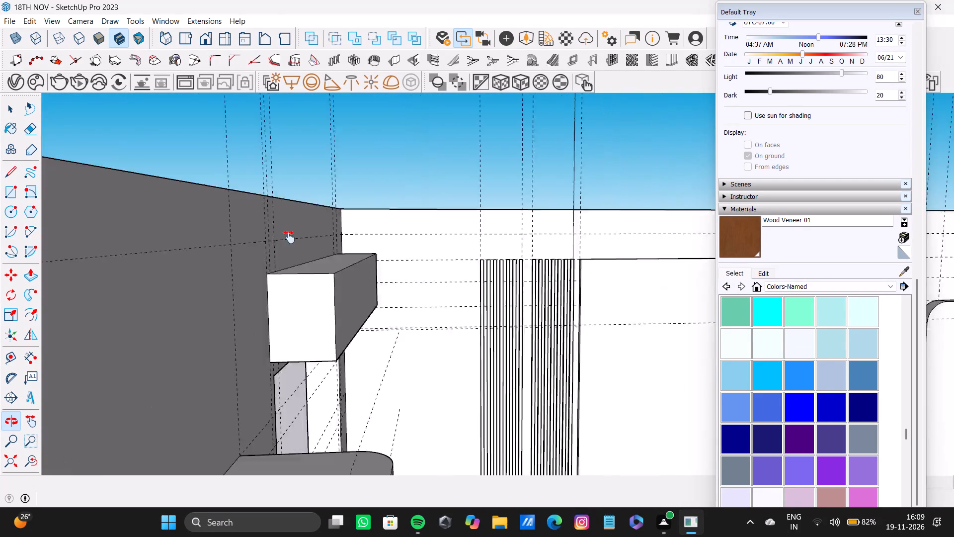
middle_click_drag(289, 237, 194, 199, "shift")
scroll(308, 218, "down", 7)
scroll(314, 225, "up", 1, "shift")
middle_click_drag(314, 225, 425, 264, "shift")
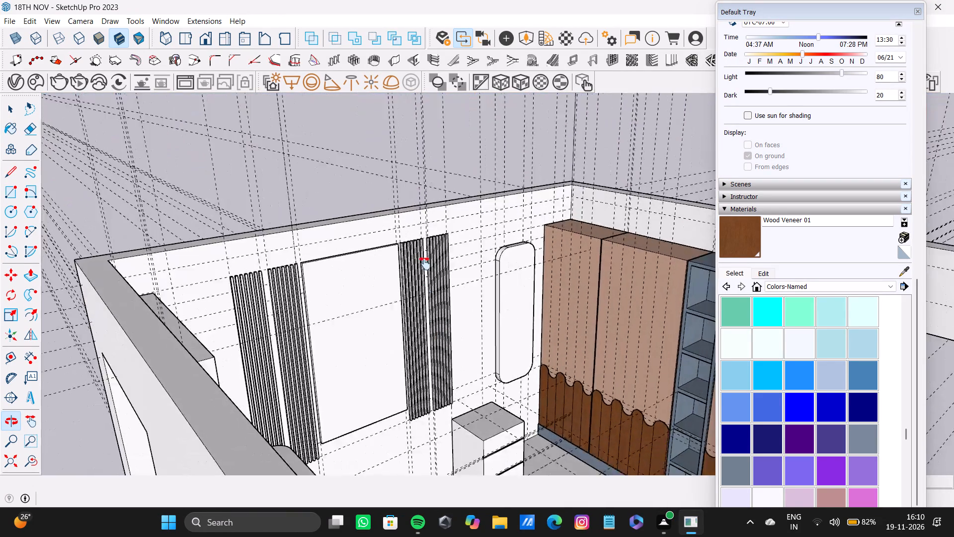
middle_click_drag(425, 264, 323, 254, "shift")
scroll(501, 207, "down", 4)
middle_click_drag(561, 220, 312, 315, "shift")
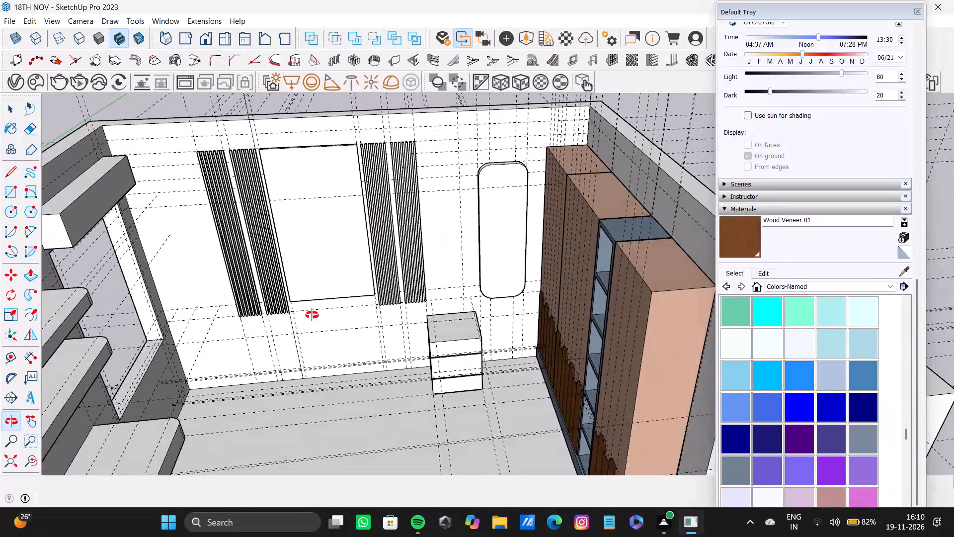
middle_click_drag(312, 315, 325, 260, "shift")
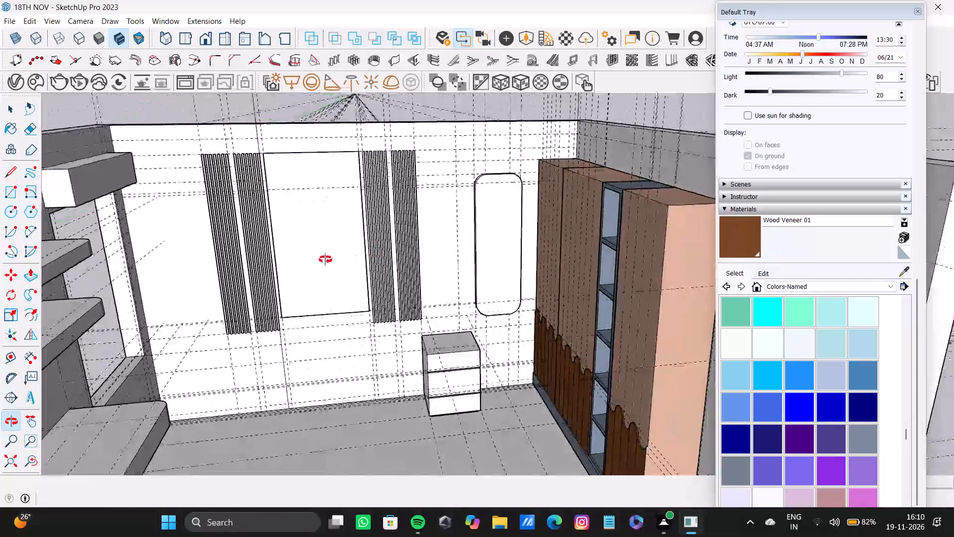
middle_click_drag(325, 260, 295, 197, "shift")
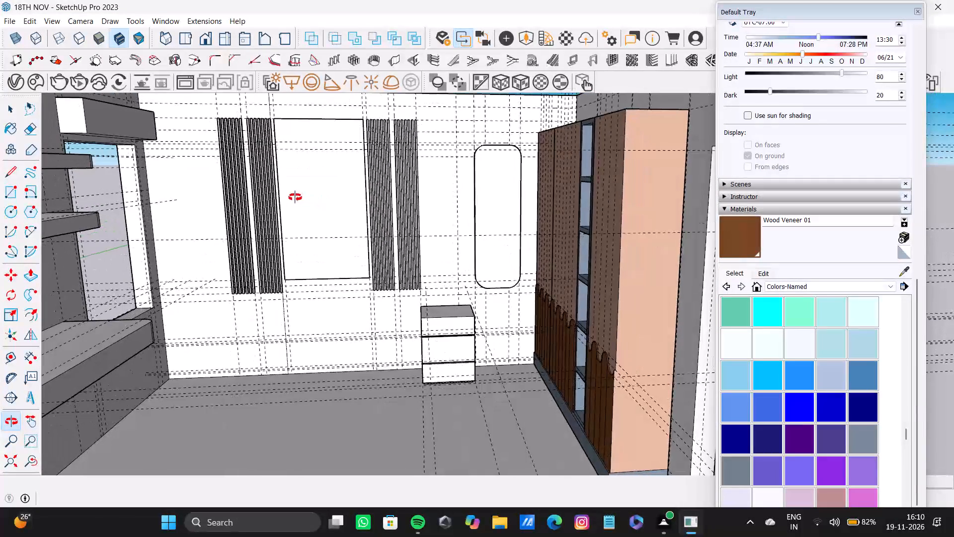
middle_click_drag(295, 197, 295, 197, "shift")
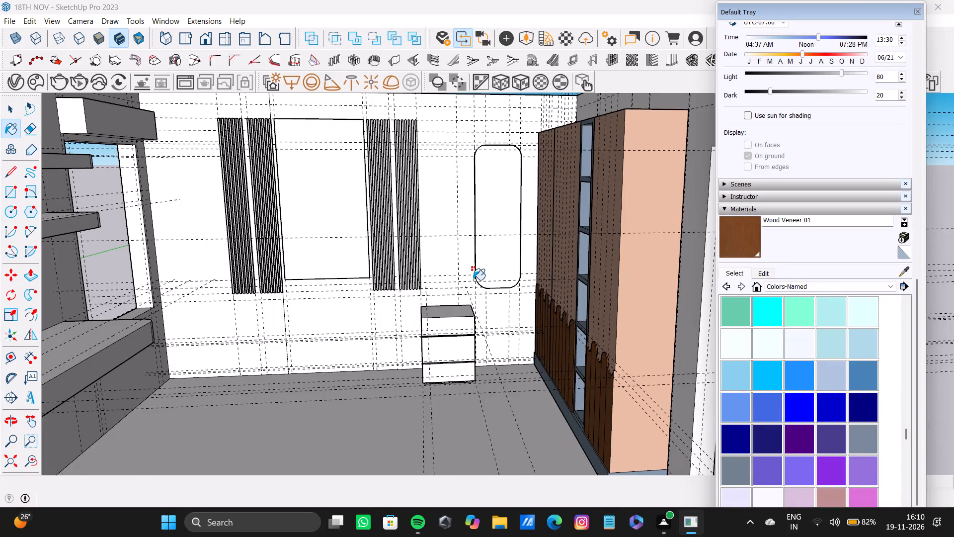
Add a horizontal guide across the wardrobe's beige side face, offset from its bottom edge up to the scallops' crest-level guide.
scroll(473, 280, "down", 7)
scroll(551, 387, "up", 17)
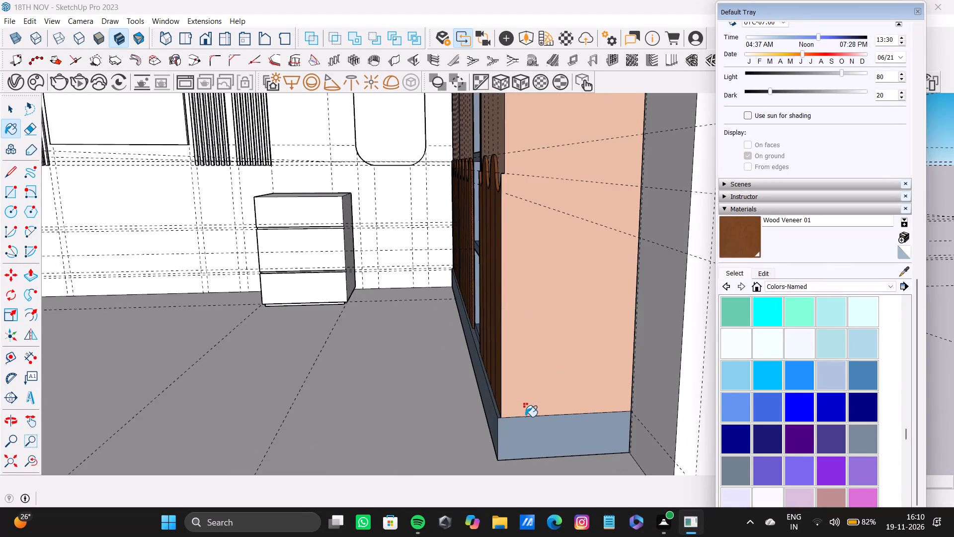
key("space")
key("t")
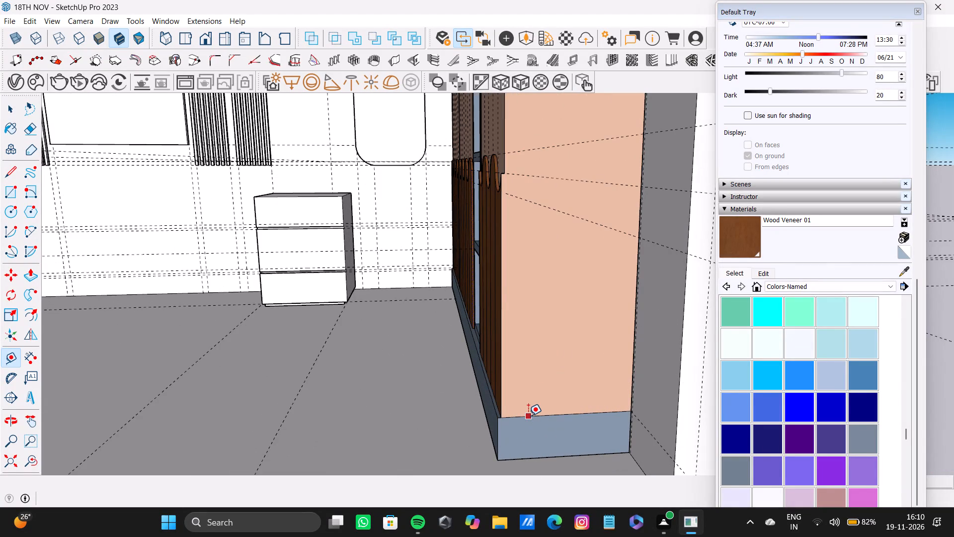
left_click_drag(528, 416, 528, 404)
scroll(511, 172, "up", 8)
middle_click_drag(506, 141, 572, 197)
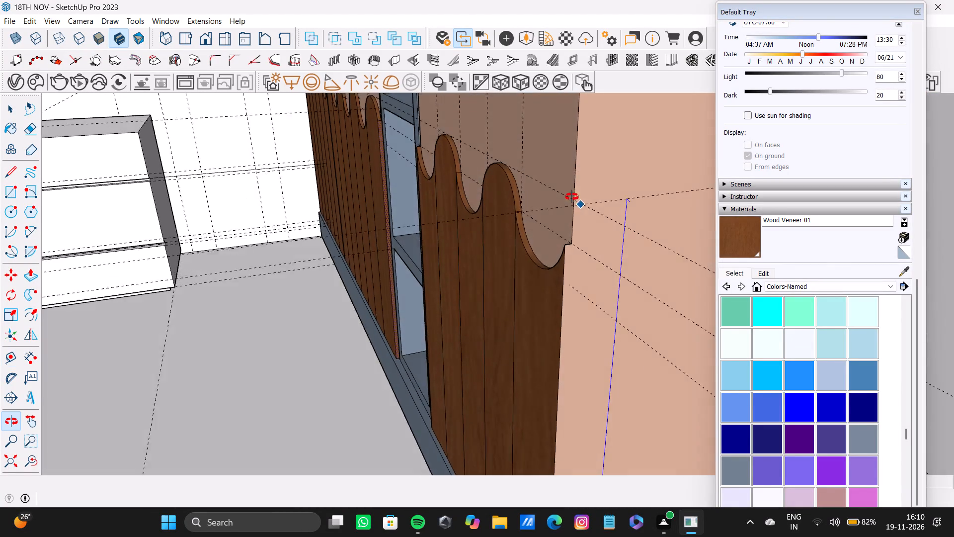
middle_click_drag(572, 197, 540, 196)
scroll(562, 218, "up", 3)
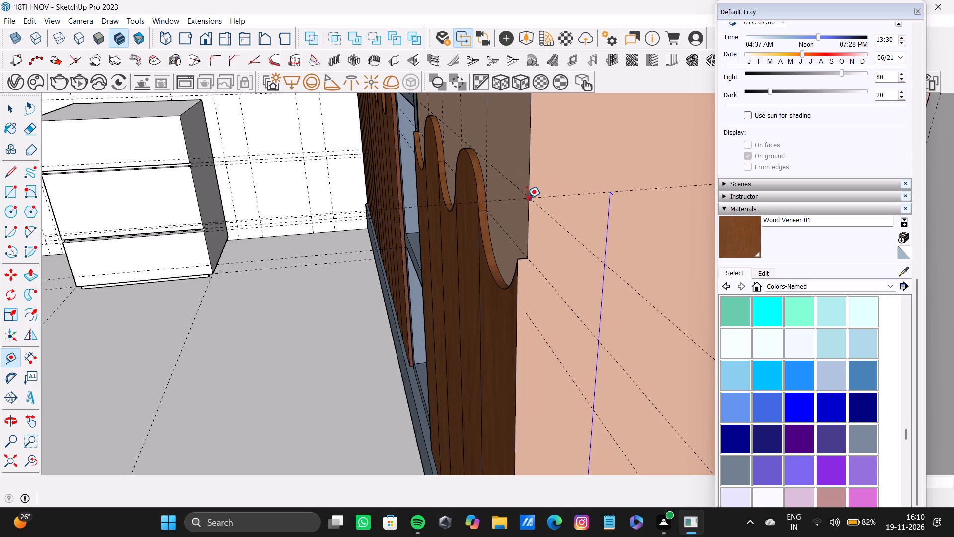
left_click(526, 198)
Add two more horizontal guides across the beige side face, one through the notch corner and one at the lower scallop guide's endpoint.
scroll(558, 337, "down", 2)
middle_click_drag(560, 337, 554, 252)
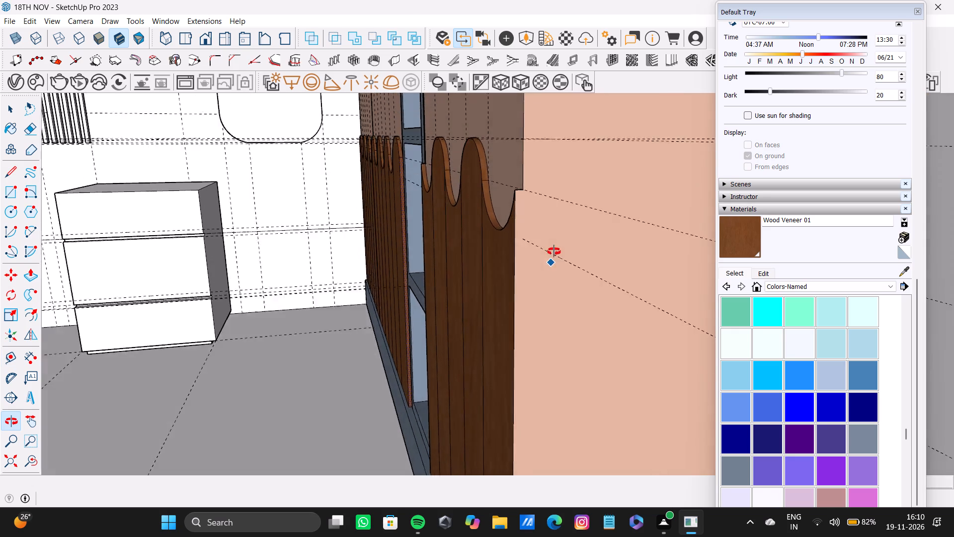
middle_click_drag(554, 252, 500, 305)
scroll(505, 192, "up", 8)
middle_click_drag(504, 192, 494, 148)
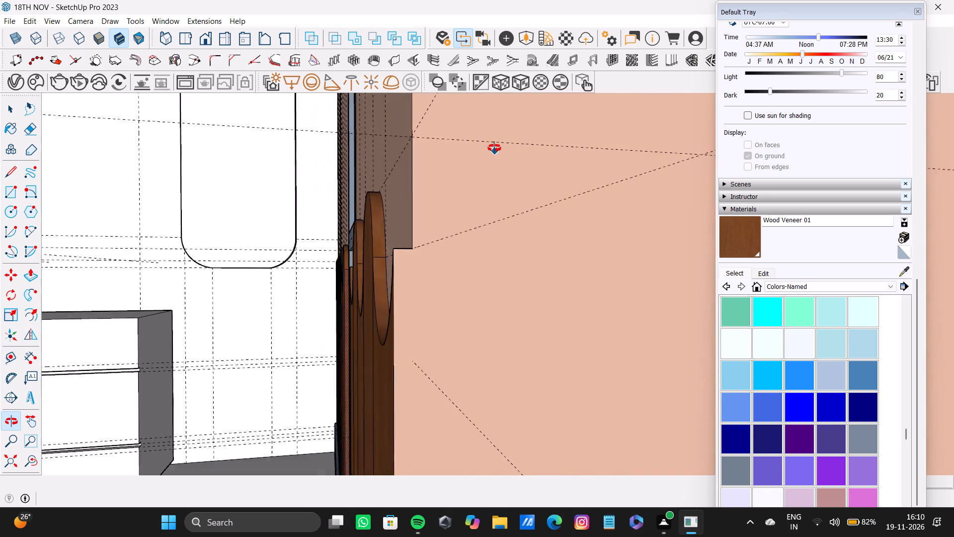
middle_click_drag(494, 148, 504, 167)
scroll(490, 155, "up", 2)
left_click(492, 149)
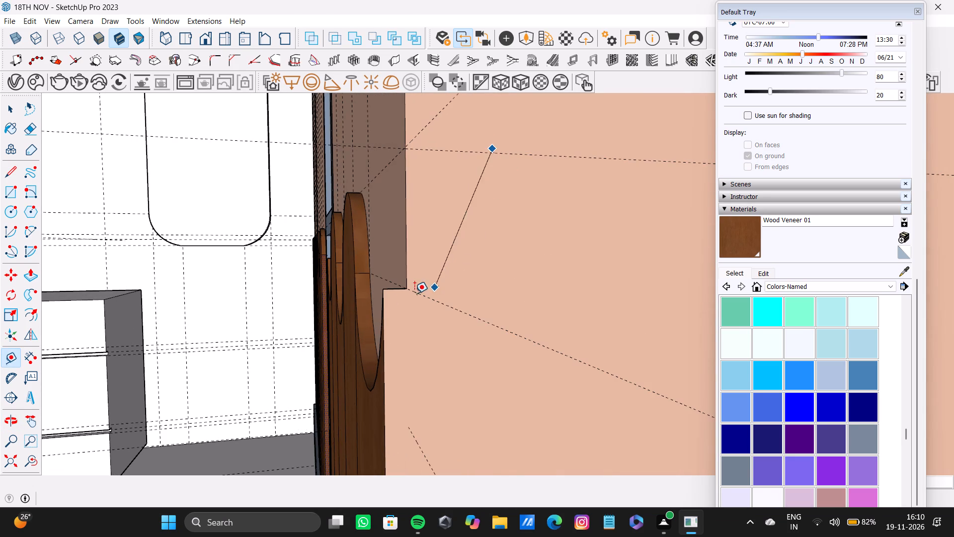
key("space")
key("t")
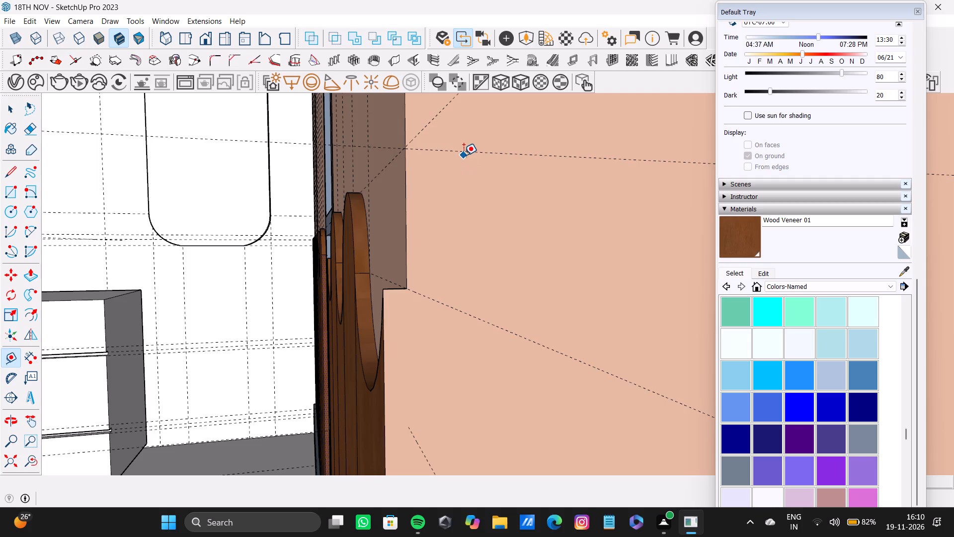
left_click(464, 149)
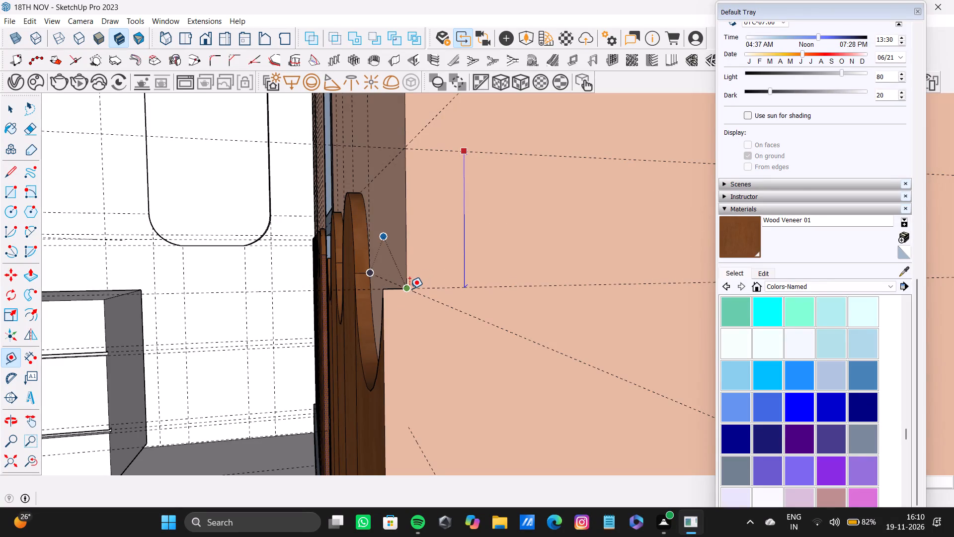
left_click(409, 289)
left_click(422, 285)
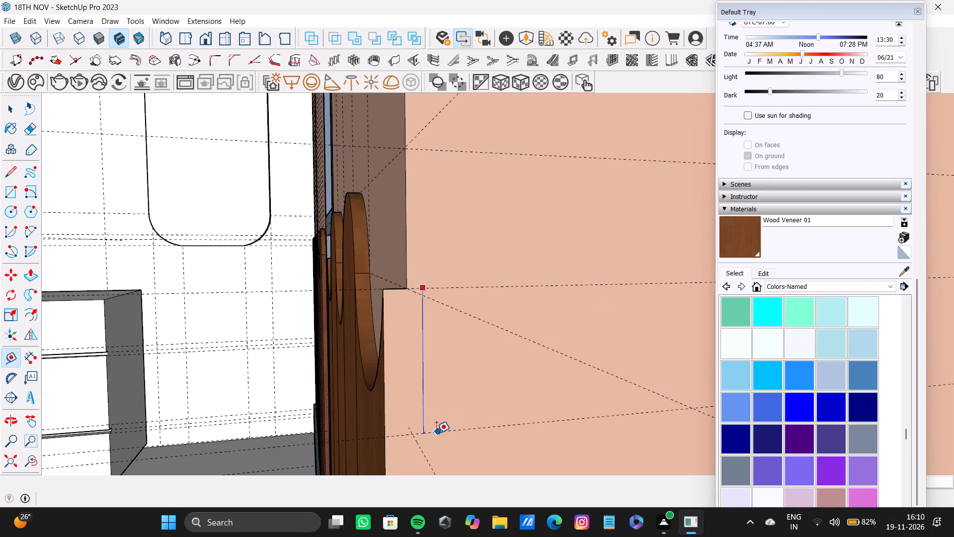
left_click(409, 427)
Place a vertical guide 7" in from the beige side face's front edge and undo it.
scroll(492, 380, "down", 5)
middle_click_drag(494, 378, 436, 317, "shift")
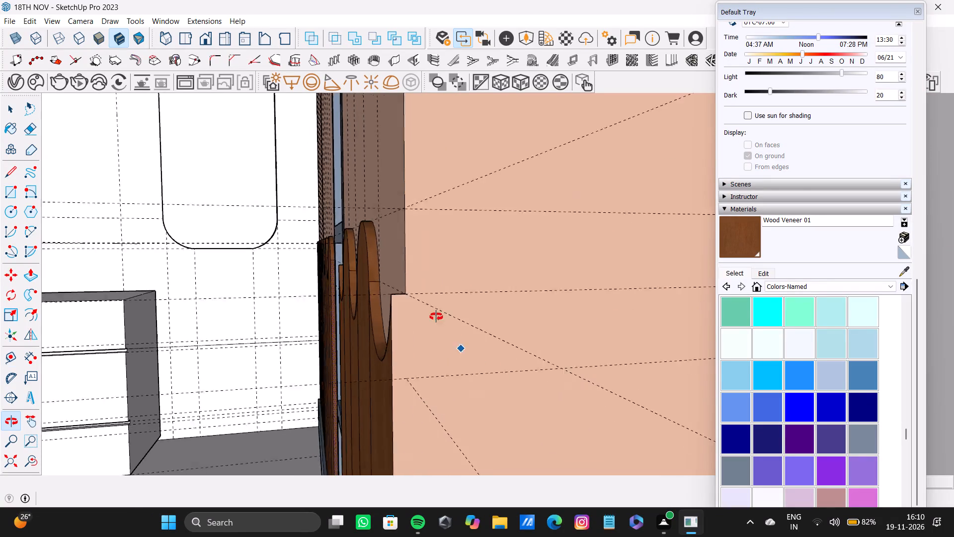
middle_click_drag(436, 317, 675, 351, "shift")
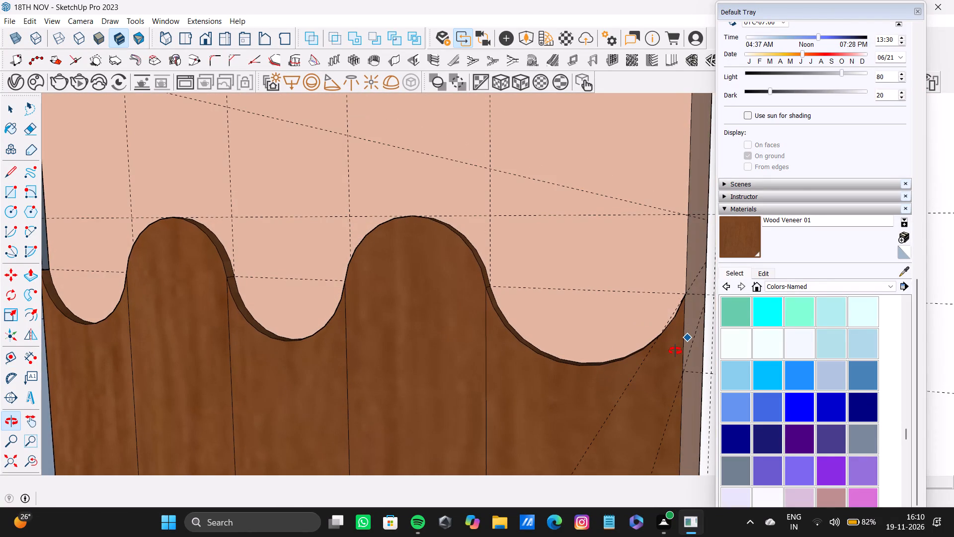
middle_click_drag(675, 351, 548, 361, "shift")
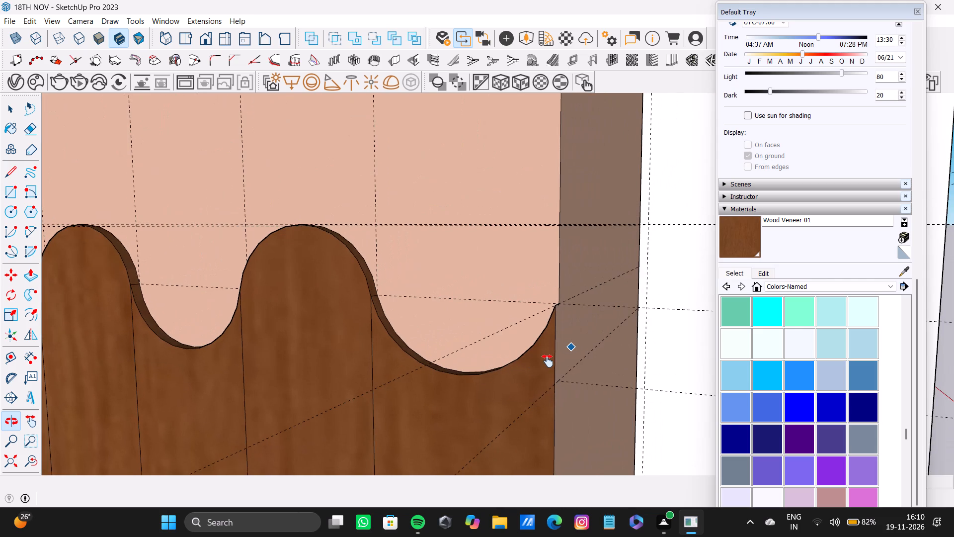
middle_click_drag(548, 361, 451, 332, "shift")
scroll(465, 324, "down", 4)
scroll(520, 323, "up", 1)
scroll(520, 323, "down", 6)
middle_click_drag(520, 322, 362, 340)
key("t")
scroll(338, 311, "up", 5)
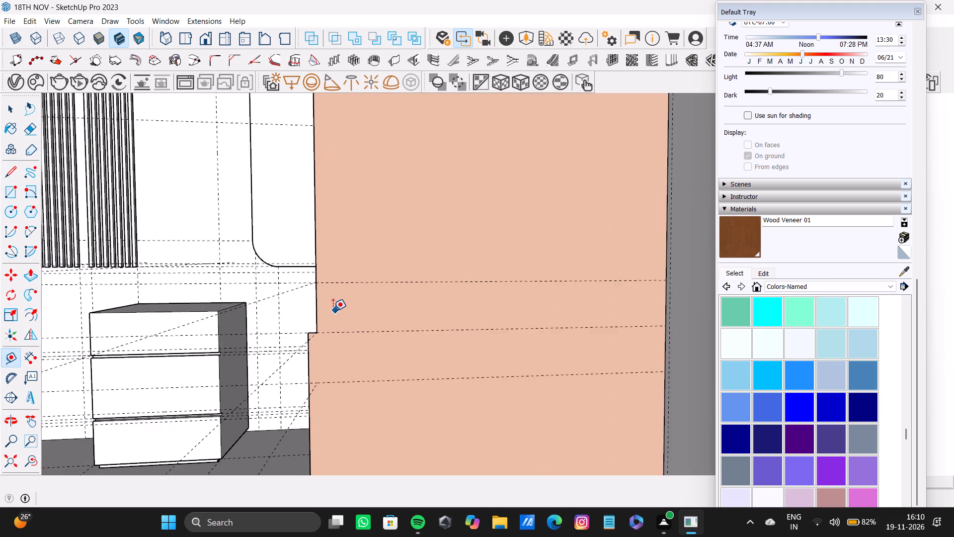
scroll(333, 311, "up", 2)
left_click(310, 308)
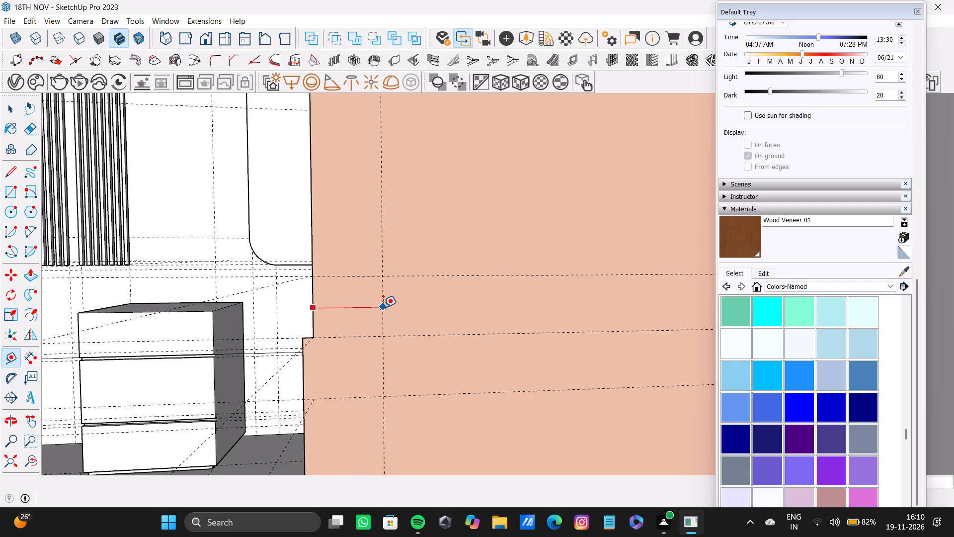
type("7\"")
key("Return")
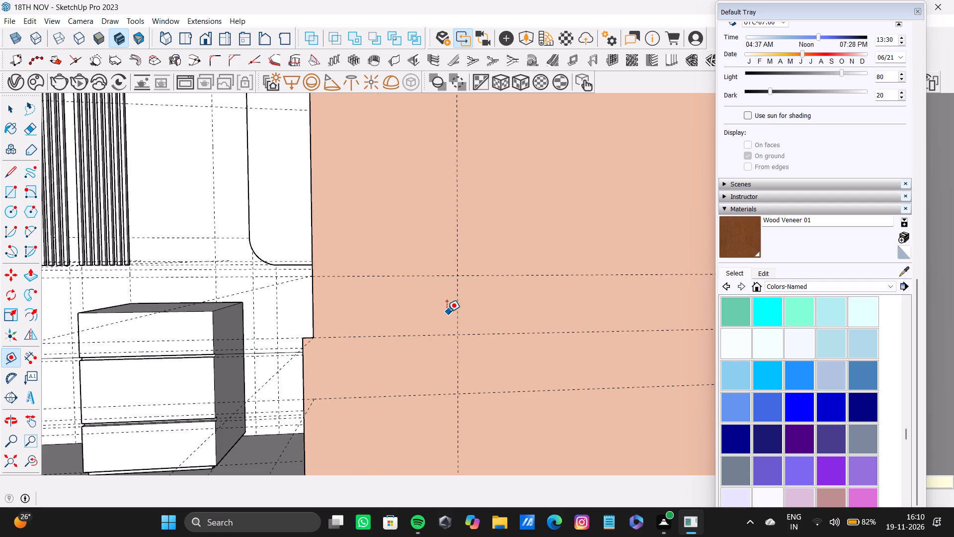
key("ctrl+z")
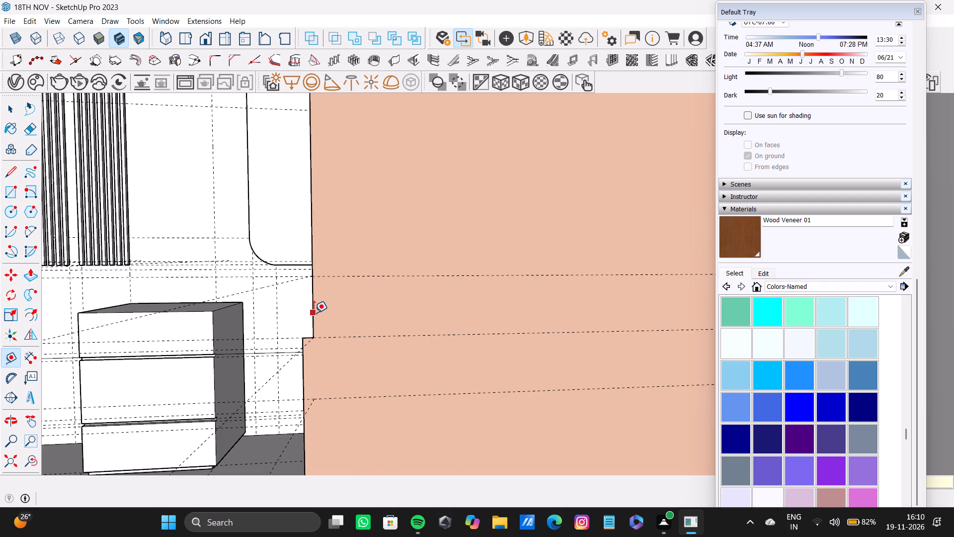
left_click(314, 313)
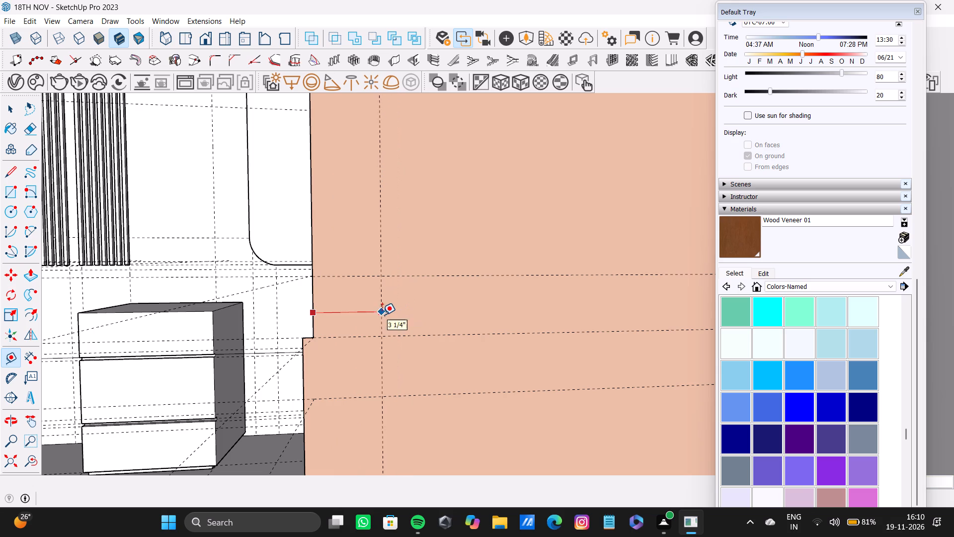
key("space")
Measure the width of the front strip beside the shelf unit, from the unit's side to the first vertical guide.
scroll(365, 305, "down", 5)
middle_click_drag(365, 305, 514, 328)
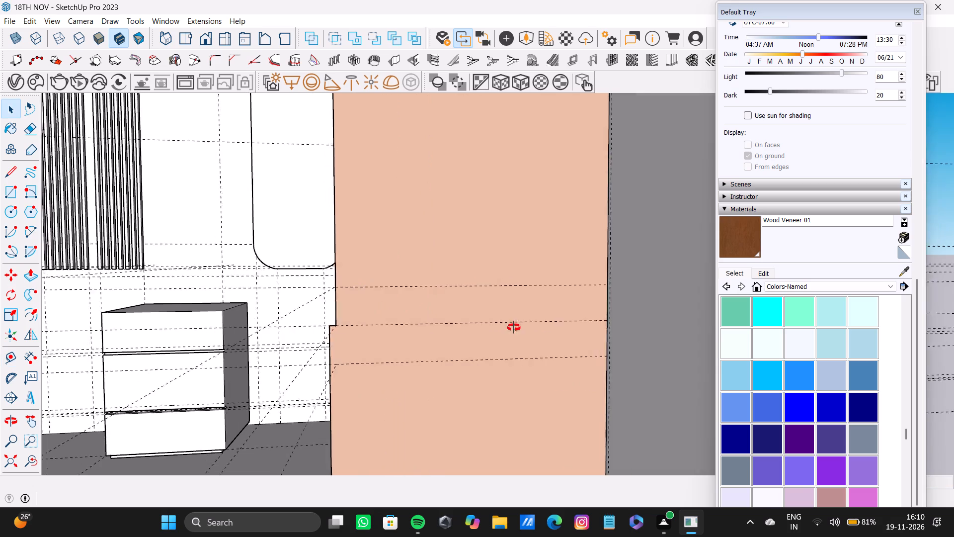
middle_click_drag(514, 328, 658, 348)
key("t")
scroll(305, 251, "up", 3)
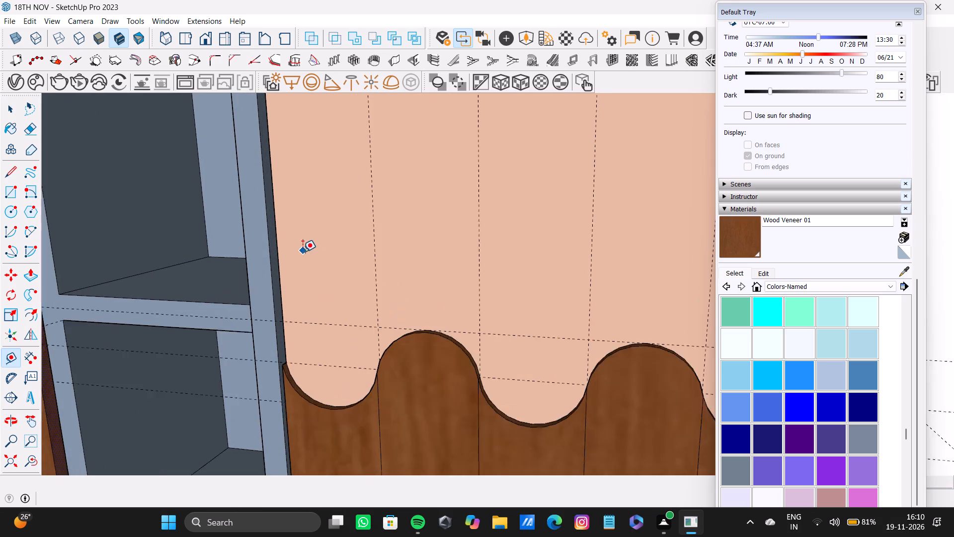
scroll(303, 252, "up", 3)
left_click(273, 258)
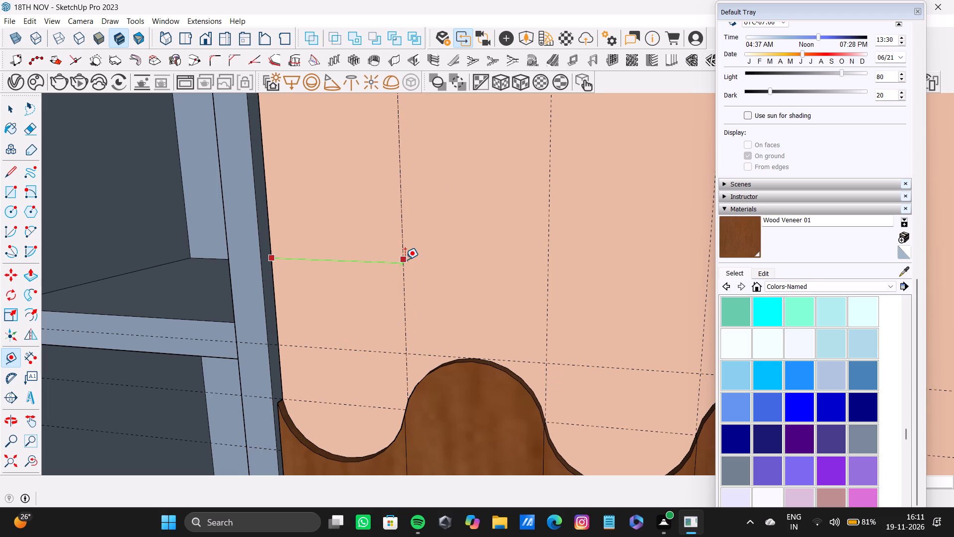
key("space")
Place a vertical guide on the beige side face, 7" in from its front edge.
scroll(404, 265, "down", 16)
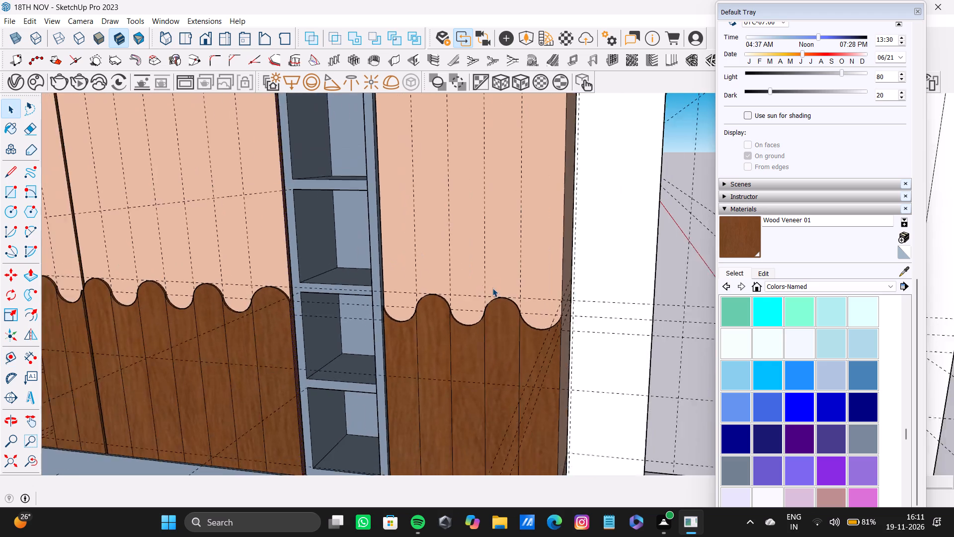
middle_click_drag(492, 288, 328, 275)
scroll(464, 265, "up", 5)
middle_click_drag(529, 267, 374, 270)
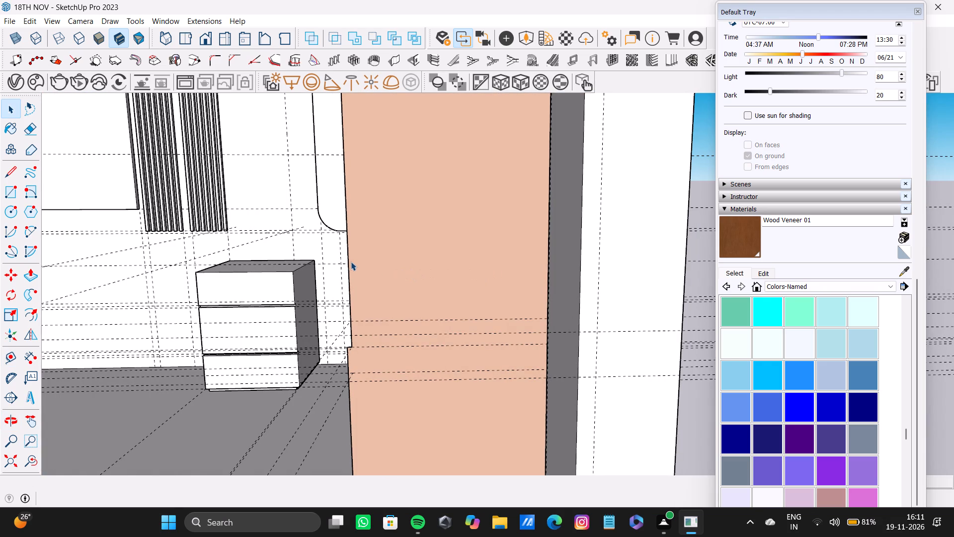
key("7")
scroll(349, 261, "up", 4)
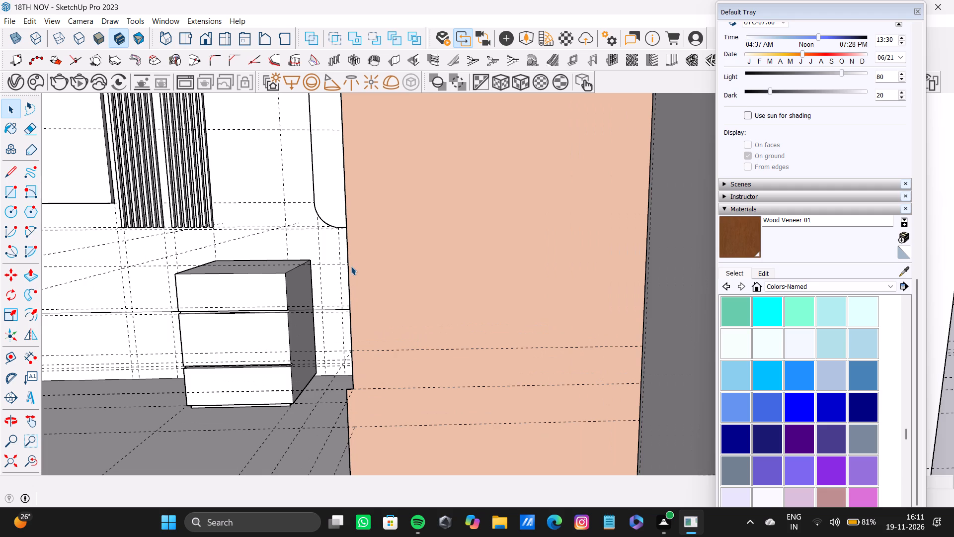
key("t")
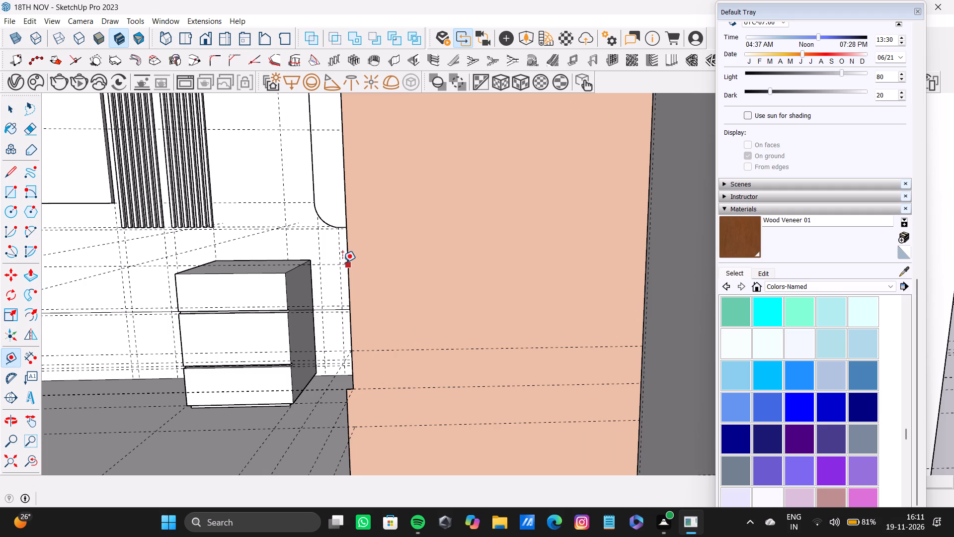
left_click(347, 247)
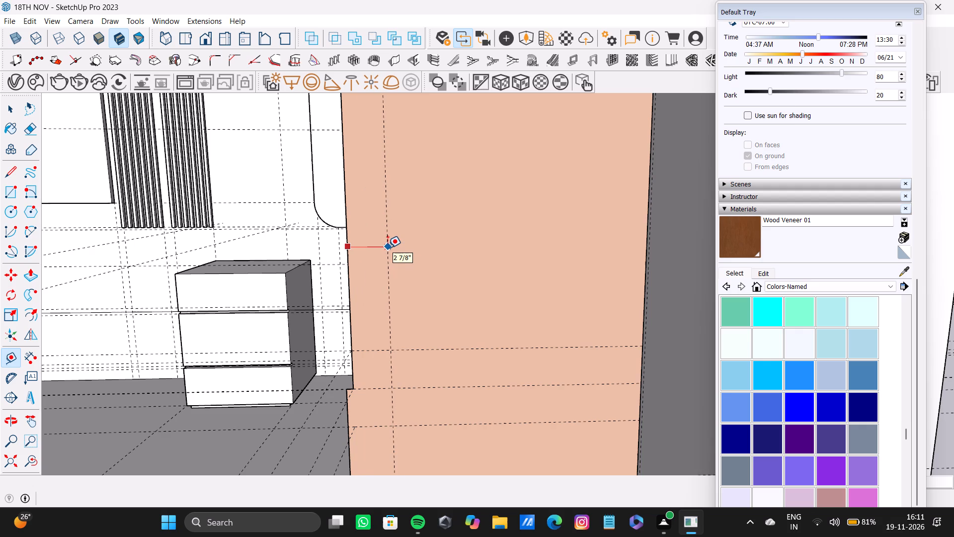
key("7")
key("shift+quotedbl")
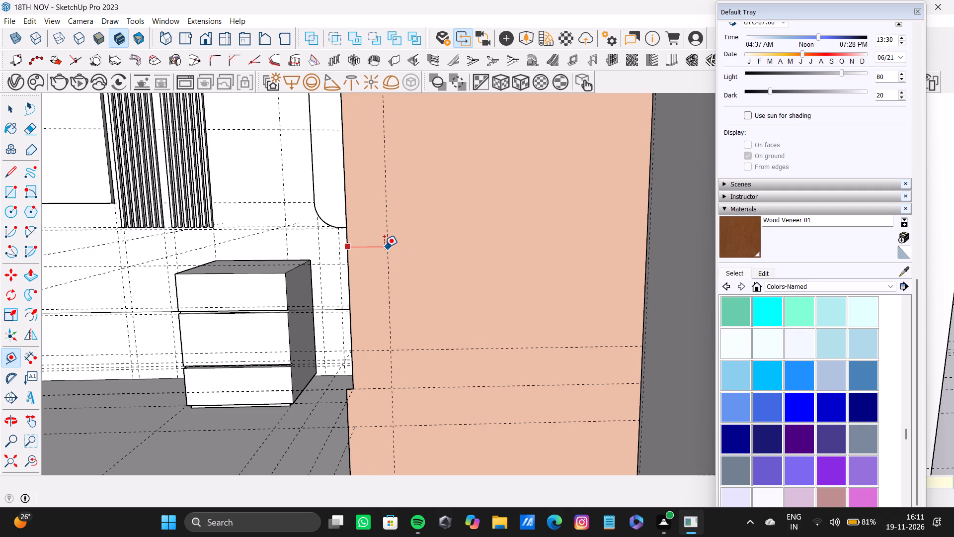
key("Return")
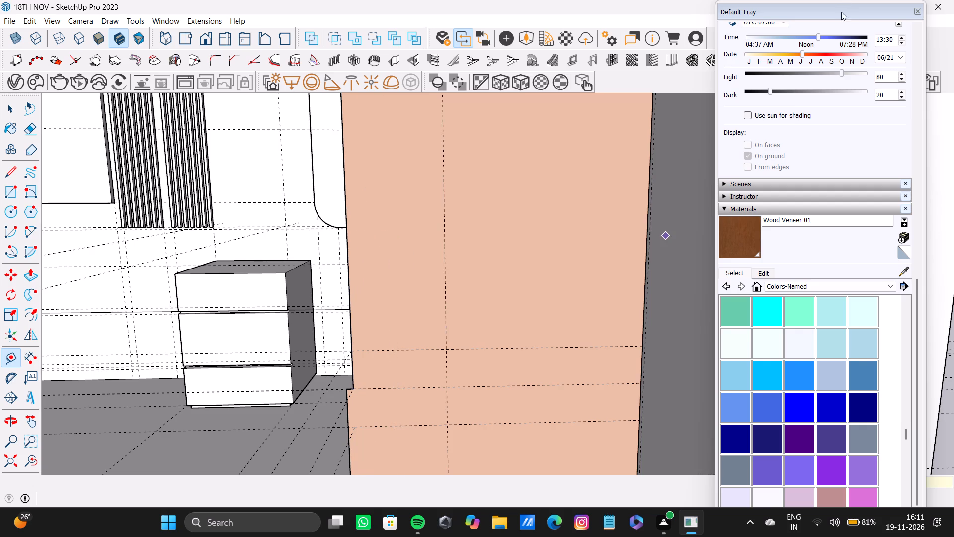
Move the Default Tray clear of the drawing area so the measurement readout is uncovered.
left_click_drag(840, 15, 673, 507)
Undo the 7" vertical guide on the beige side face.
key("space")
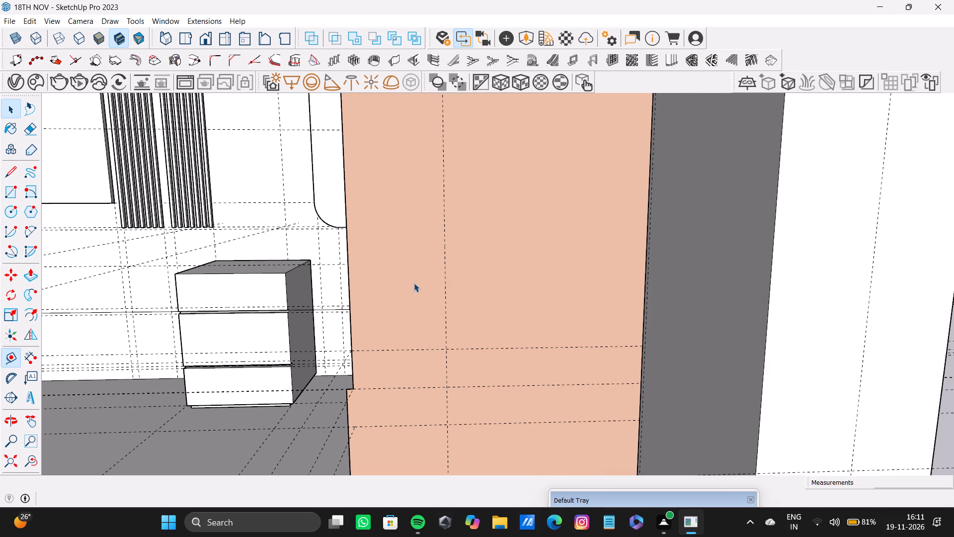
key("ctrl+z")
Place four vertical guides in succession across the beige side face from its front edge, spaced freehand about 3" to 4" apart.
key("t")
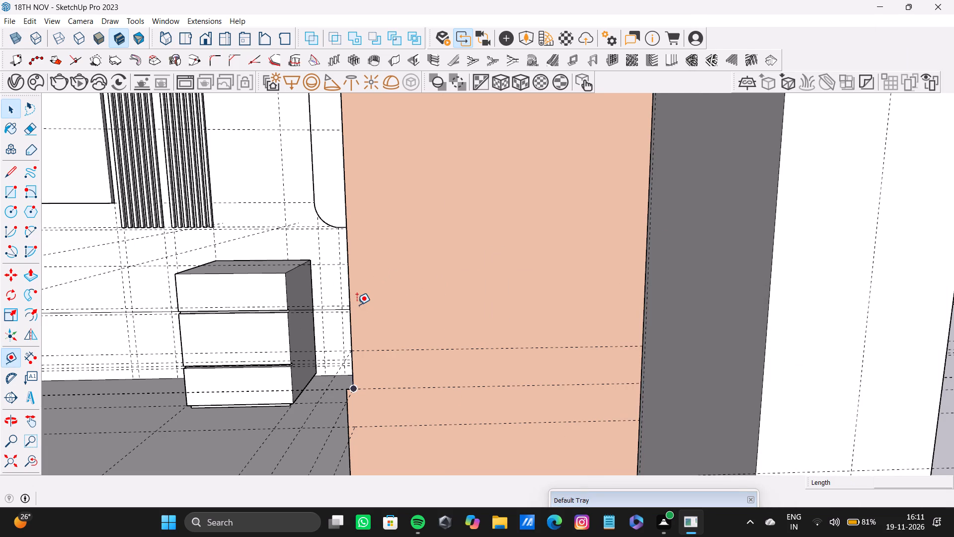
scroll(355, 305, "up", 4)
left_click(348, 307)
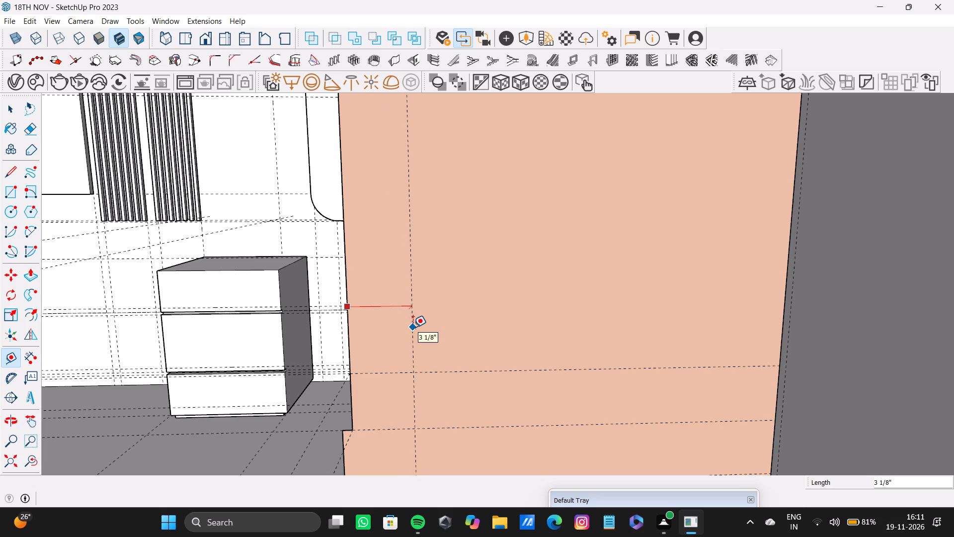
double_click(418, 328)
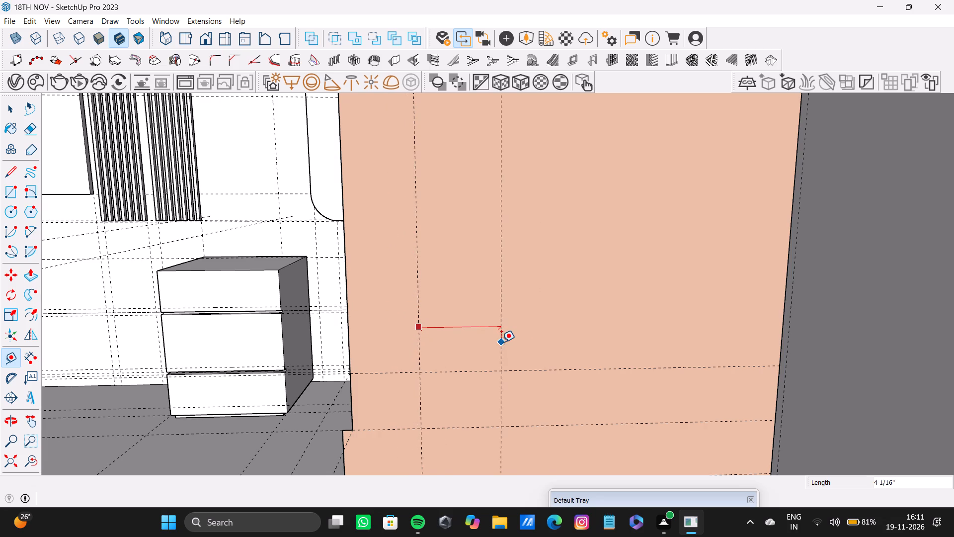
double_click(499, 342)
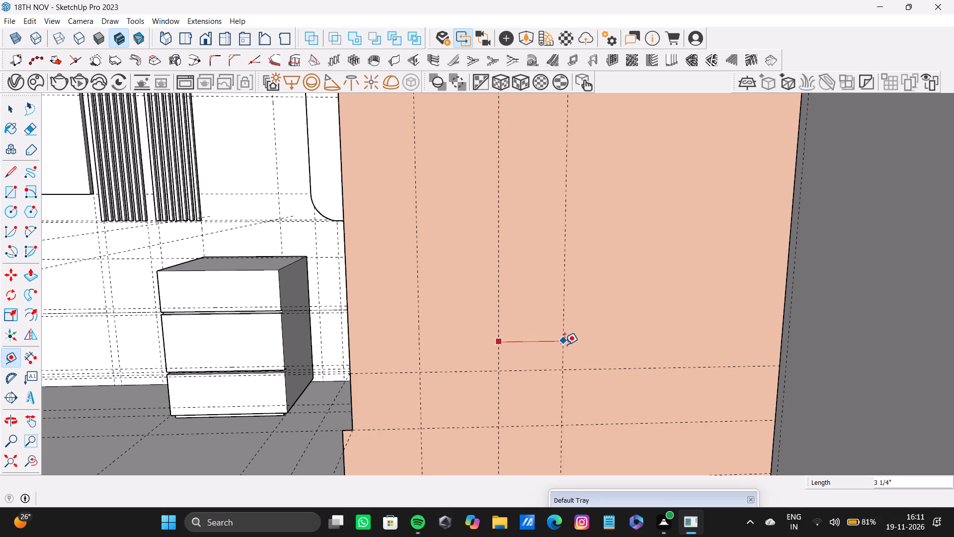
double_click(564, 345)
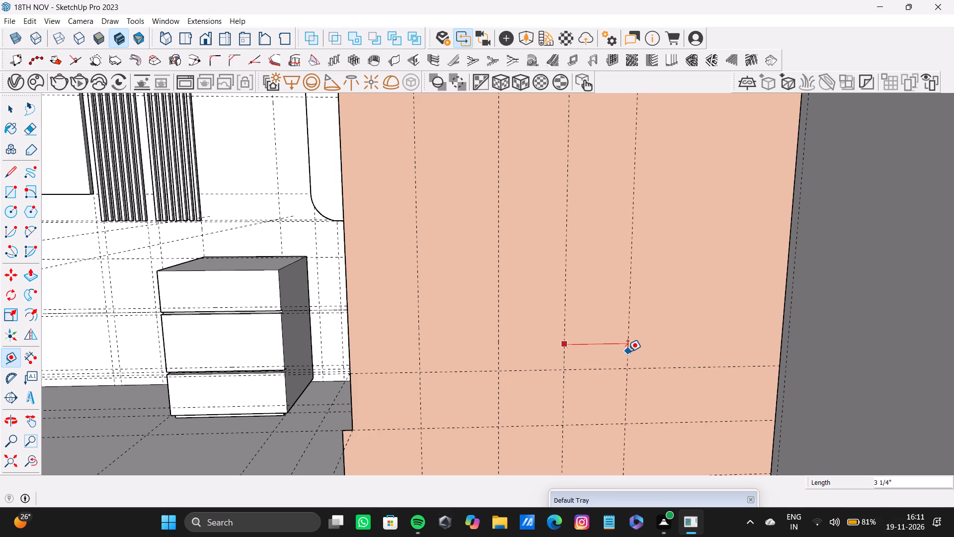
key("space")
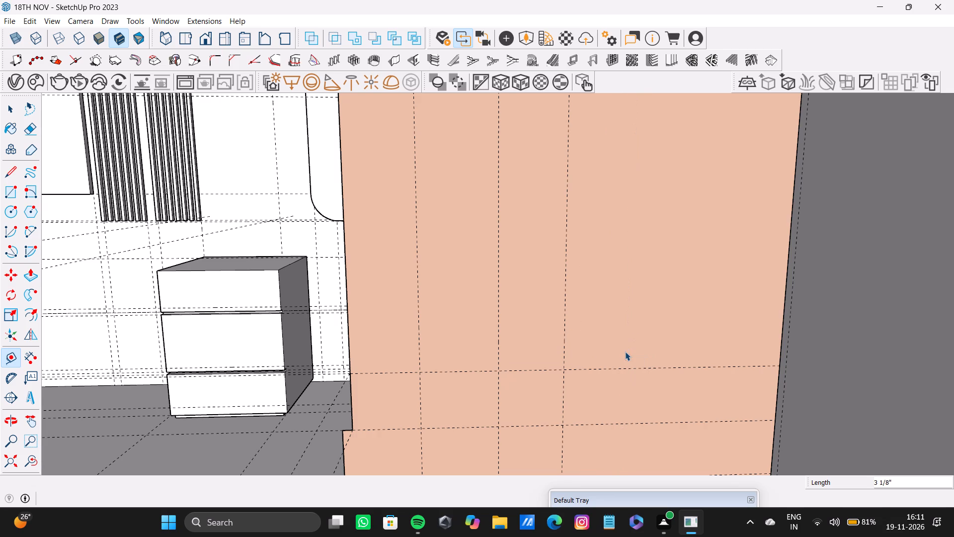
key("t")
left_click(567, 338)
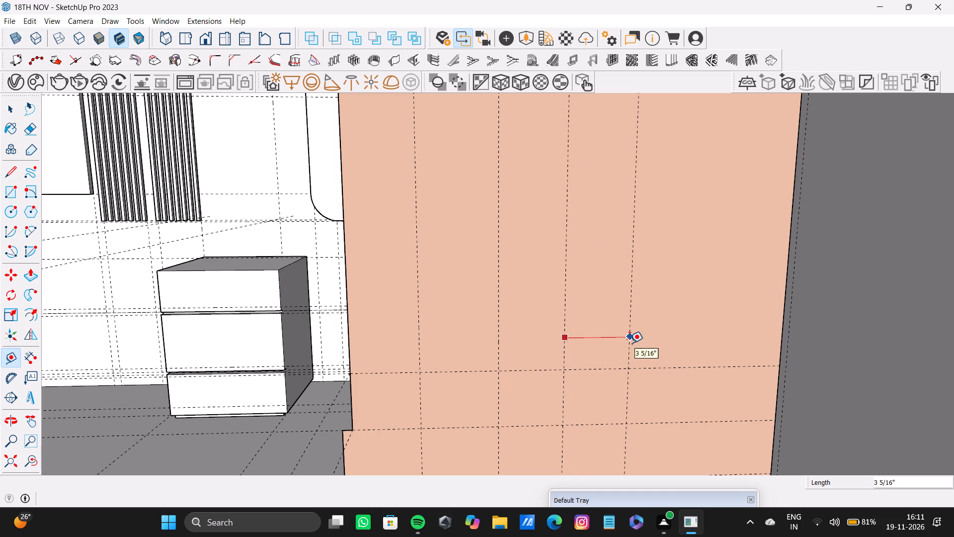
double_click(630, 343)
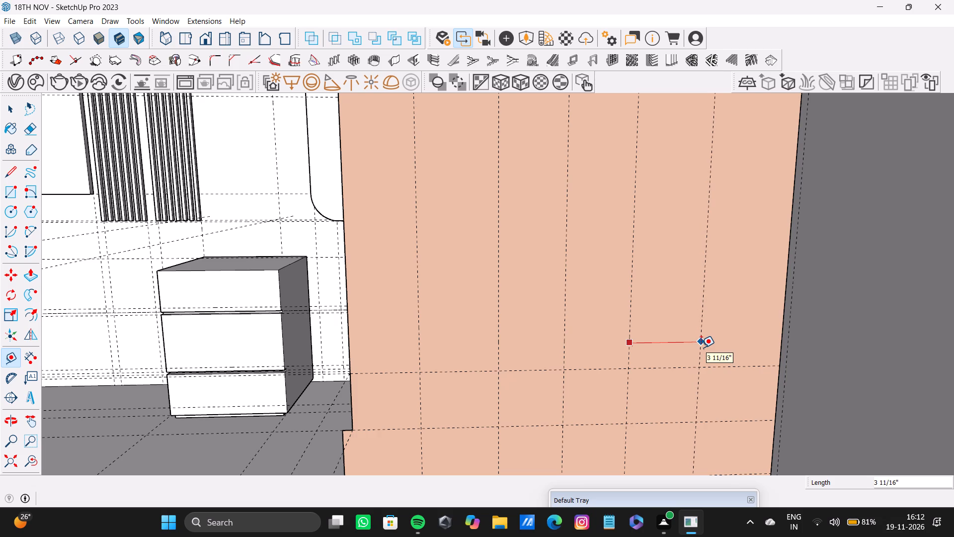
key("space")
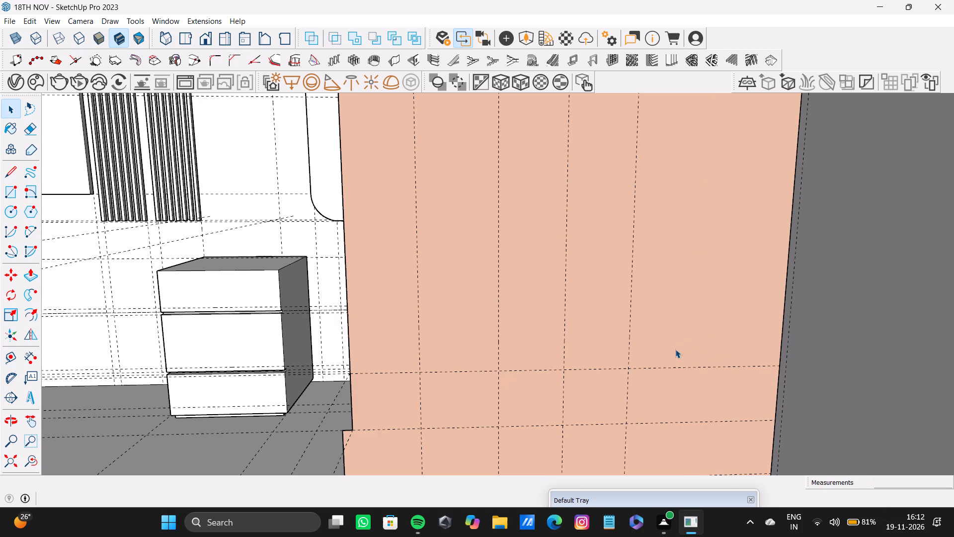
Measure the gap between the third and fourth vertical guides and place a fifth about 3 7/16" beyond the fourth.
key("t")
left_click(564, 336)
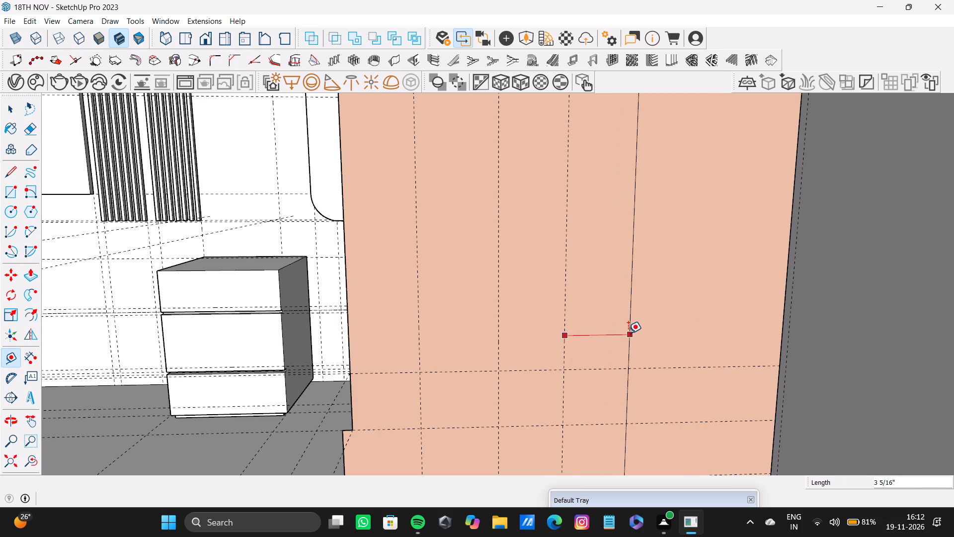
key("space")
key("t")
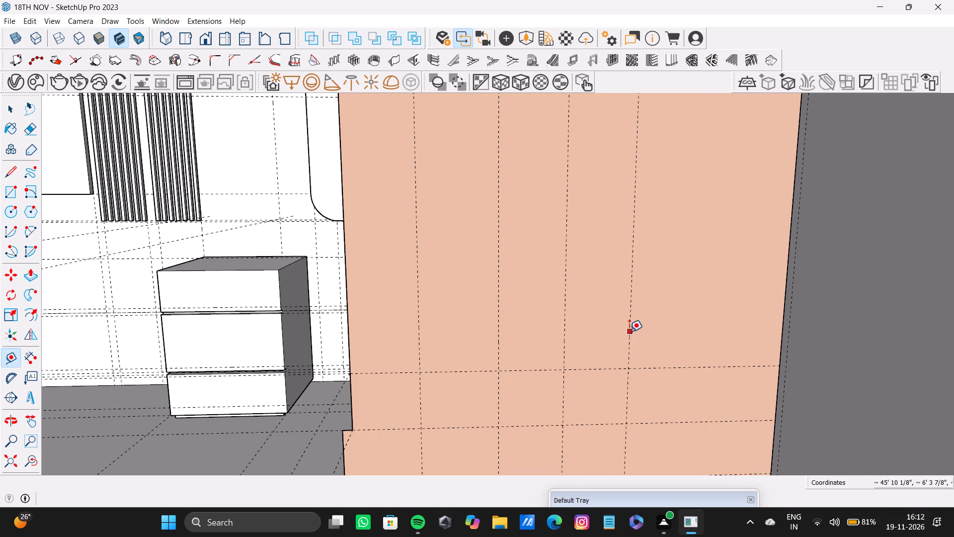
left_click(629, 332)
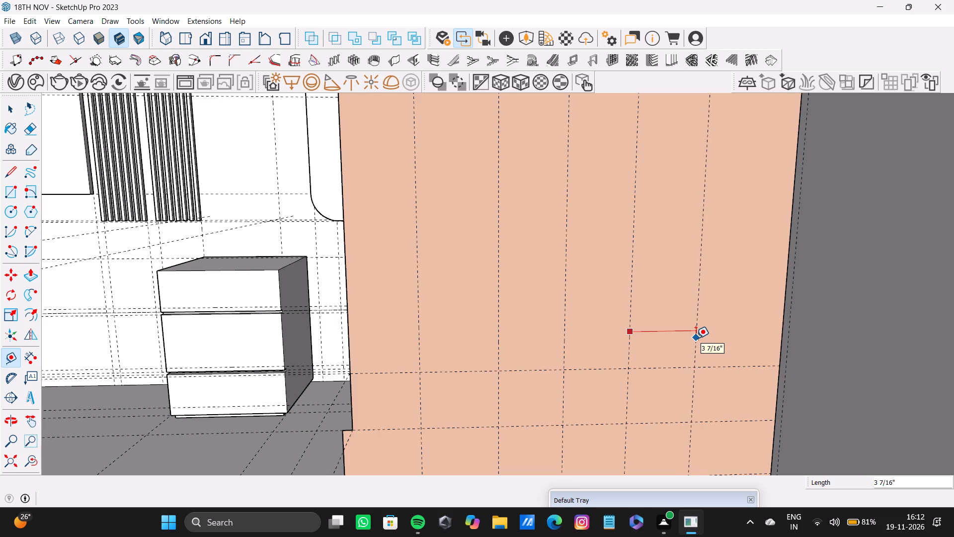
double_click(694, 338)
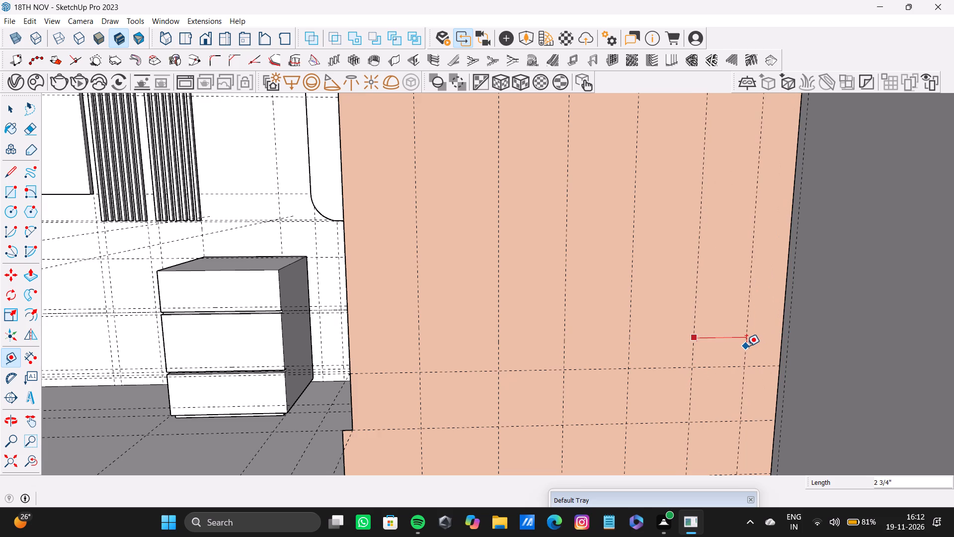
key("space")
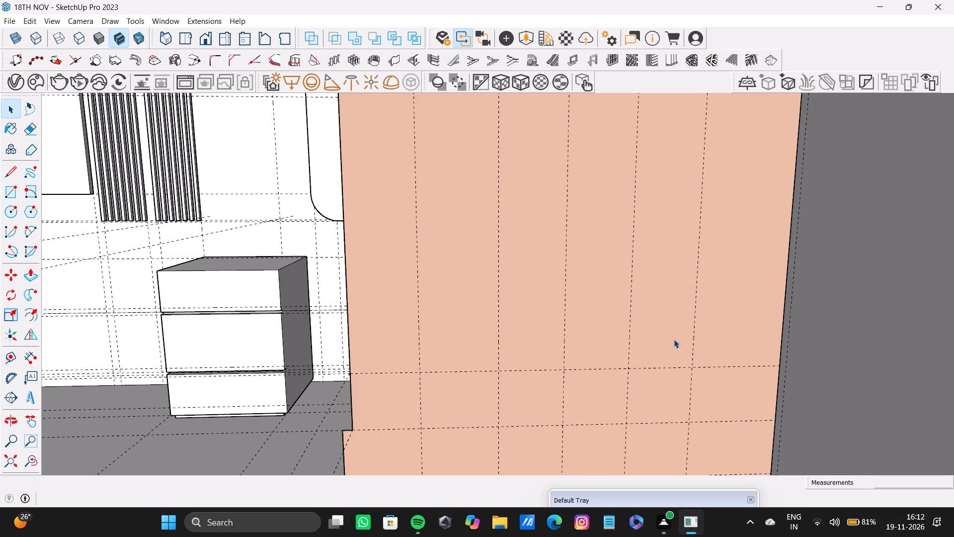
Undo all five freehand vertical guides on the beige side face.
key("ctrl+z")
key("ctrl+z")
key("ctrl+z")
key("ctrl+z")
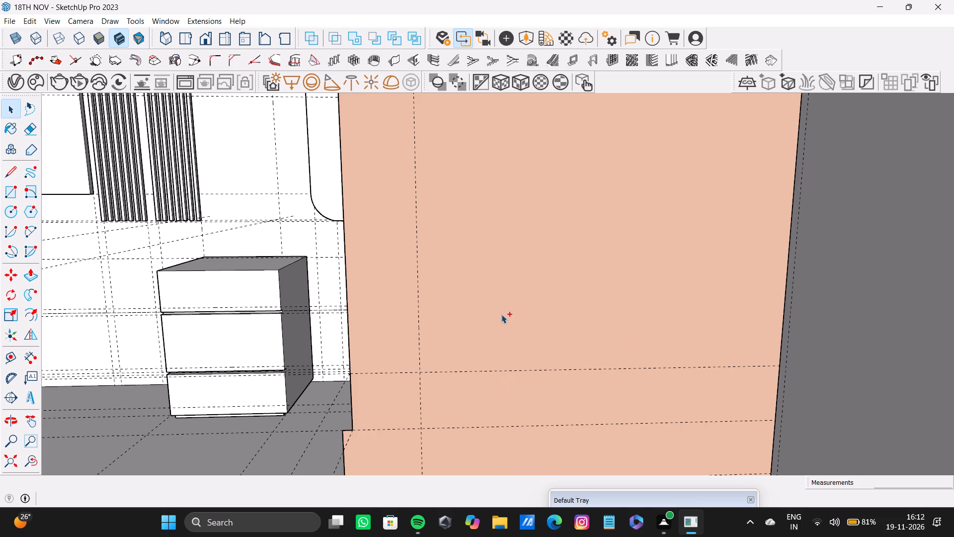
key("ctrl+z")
Start a new series of freehand vertical guides on the beige side face, offsetting the first from the front edge.
key("t")
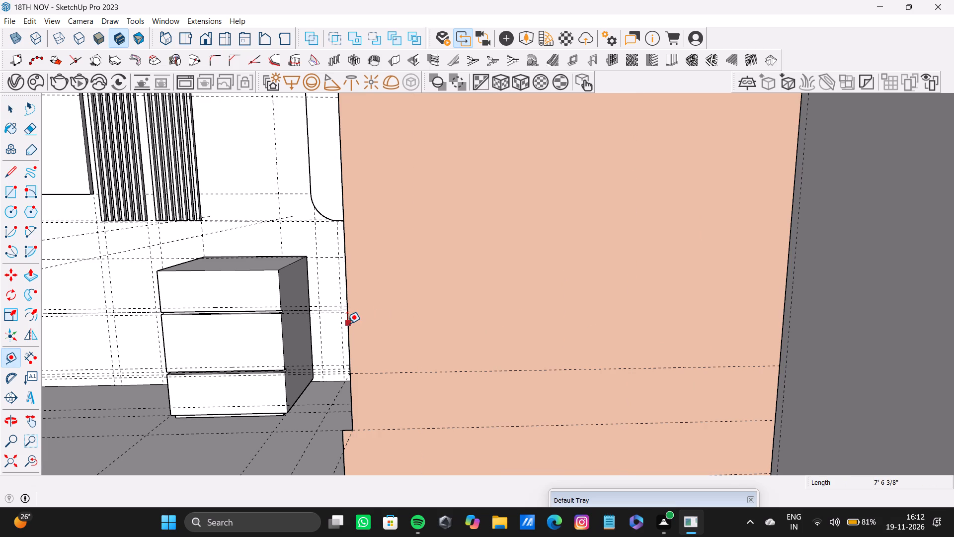
left_click(347, 324)
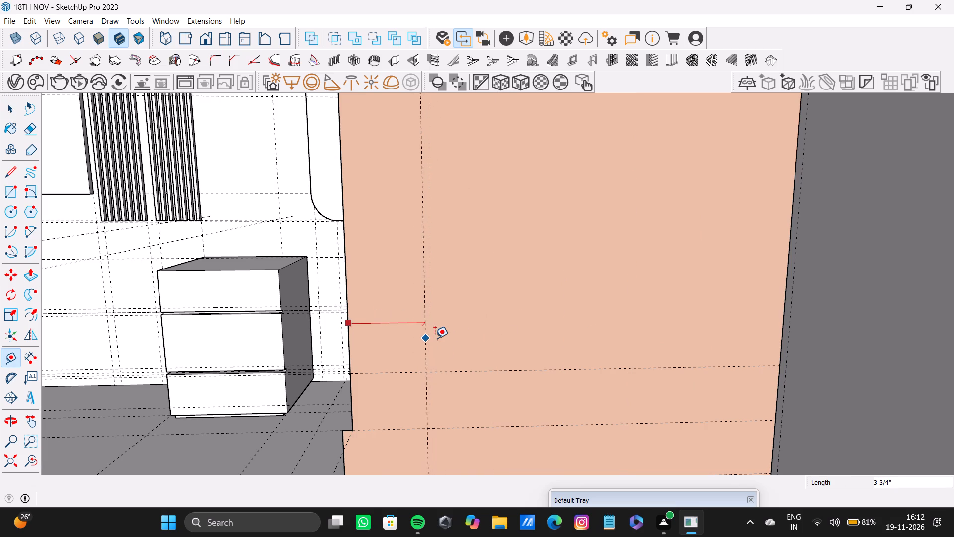
double_click(436, 338)
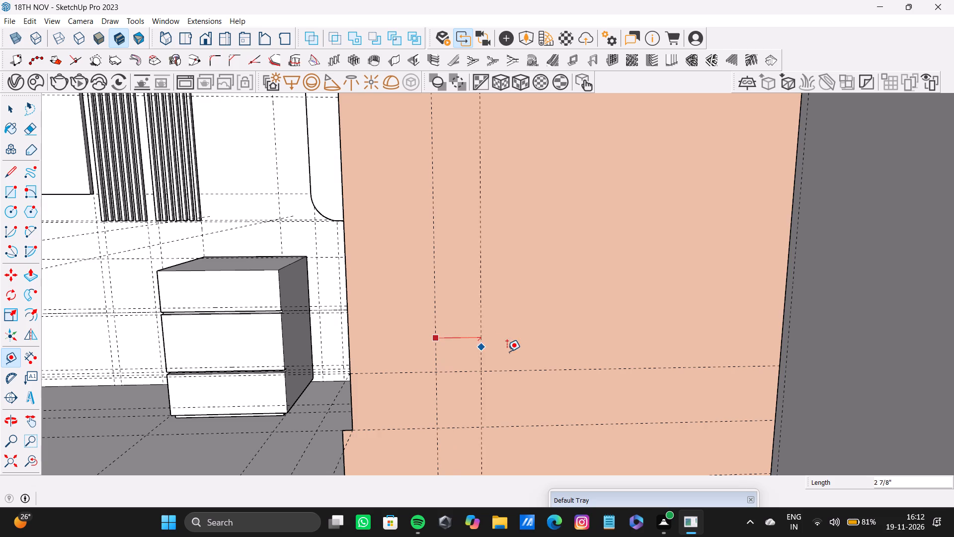